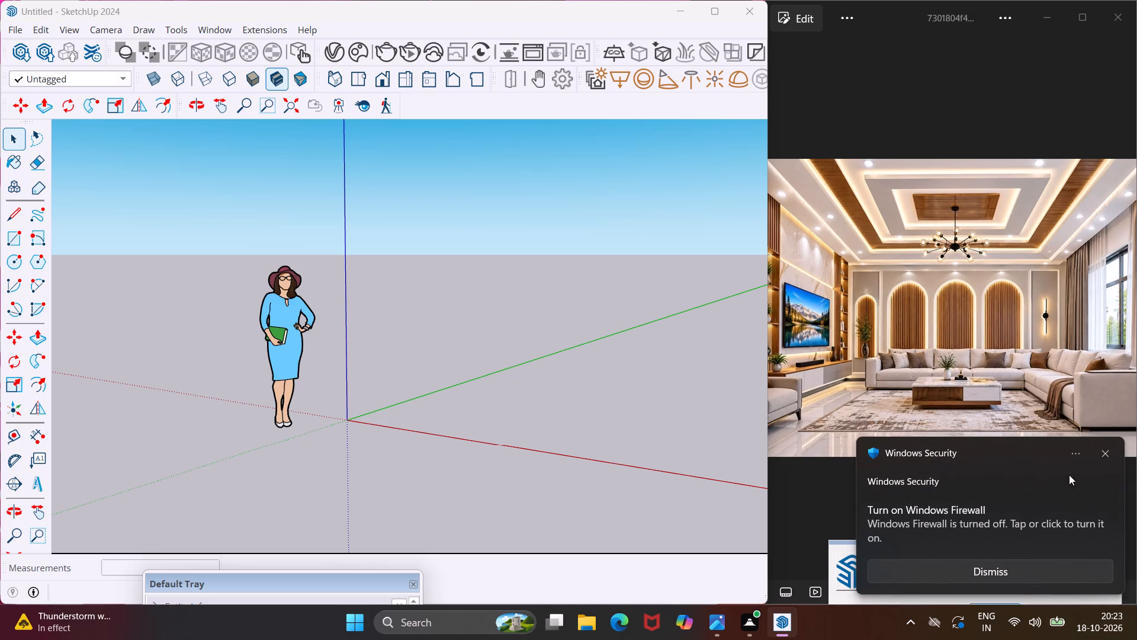
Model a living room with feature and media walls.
Dismiss the Windows Security firewall notification.
{"action": "left_click", "coordinate": [1097, 457]}
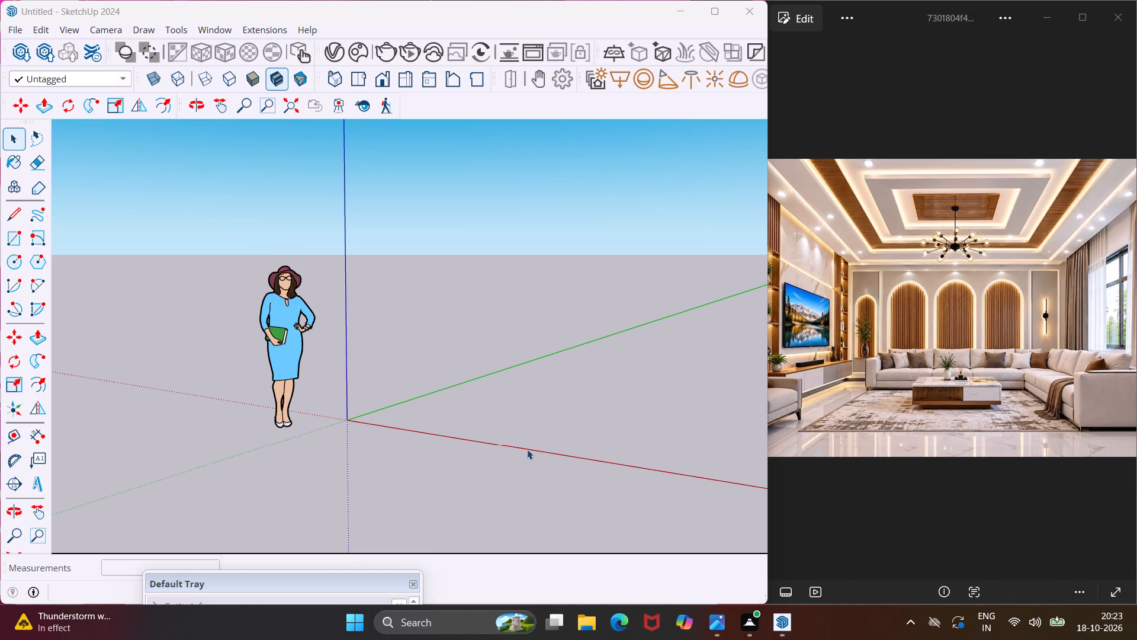
Delete the default human figure from the model.
{"action": "left_click_drag", "start_coordinate": [313, 258], "coordinate": [306, 286]}
{"action": "left_click_drag", "start_coordinate": [306, 286], "coordinate": [214, 437]}
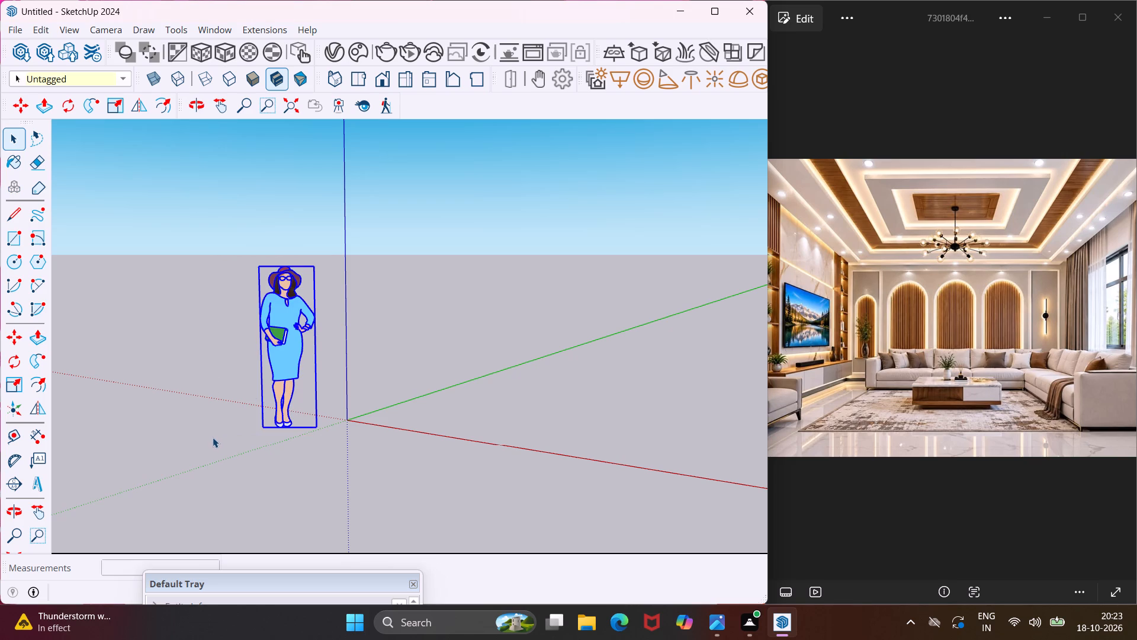
{"action": "key", "text": "Delete"}
Draw a 15' by 15' rectangle on the ground, in the area between the red and green axes near the origin.
{"action": "middle_click_drag", "start_coordinate": [499, 439], "coordinate": [415, 459]}
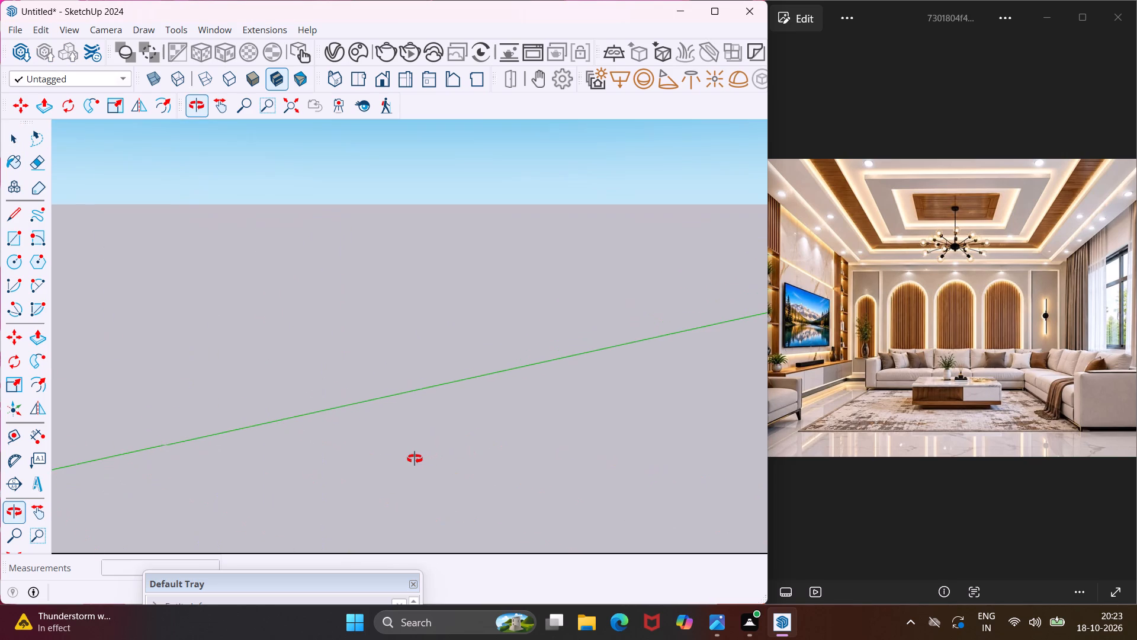
{"action": "middle_click_drag", "start_coordinate": [415, 459], "coordinate": [414, 459]}
{"action": "scroll", "coordinate": [417, 455], "scroll_direction": "down", "scroll_amount": 8}
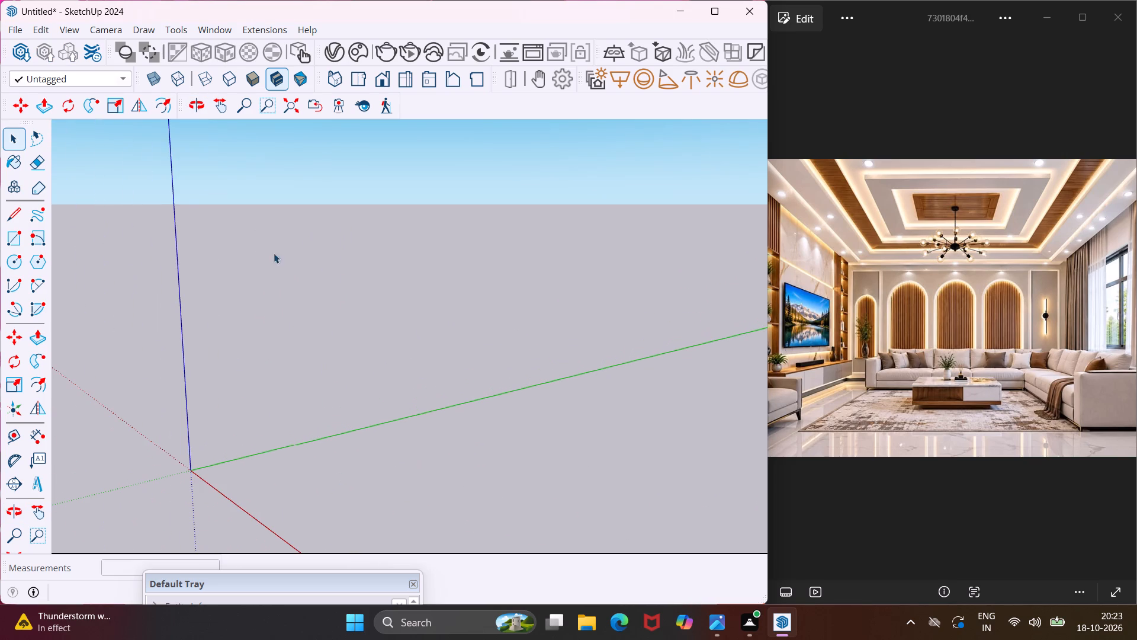
{"action": "left_click", "coordinate": [218, 95]}
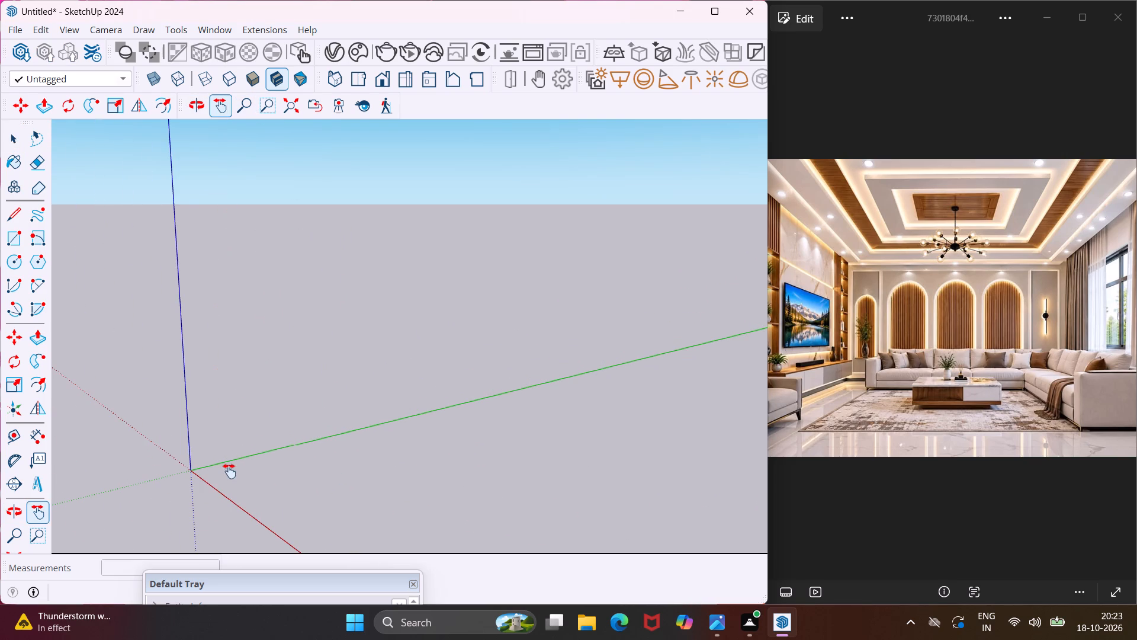
{"action": "left_click_drag", "start_coordinate": [229, 471], "coordinate": [272, 321]}
{"action": "middle_click_drag", "start_coordinate": [299, 343], "coordinate": [224, 371]}
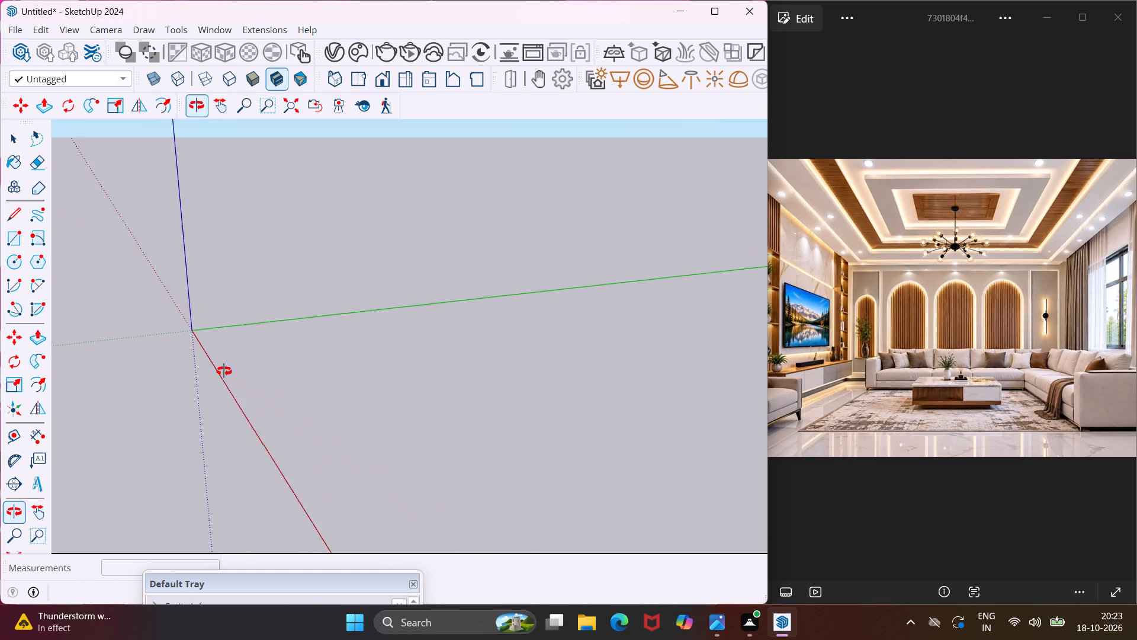
{"action": "middle_click_drag", "start_coordinate": [224, 371], "coordinate": [217, 373]}
{"action": "left_click_drag", "start_coordinate": [237, 360], "coordinate": [275, 319]}
{"action": "middle_click_drag", "start_coordinate": [275, 318], "coordinate": [260, 321]}
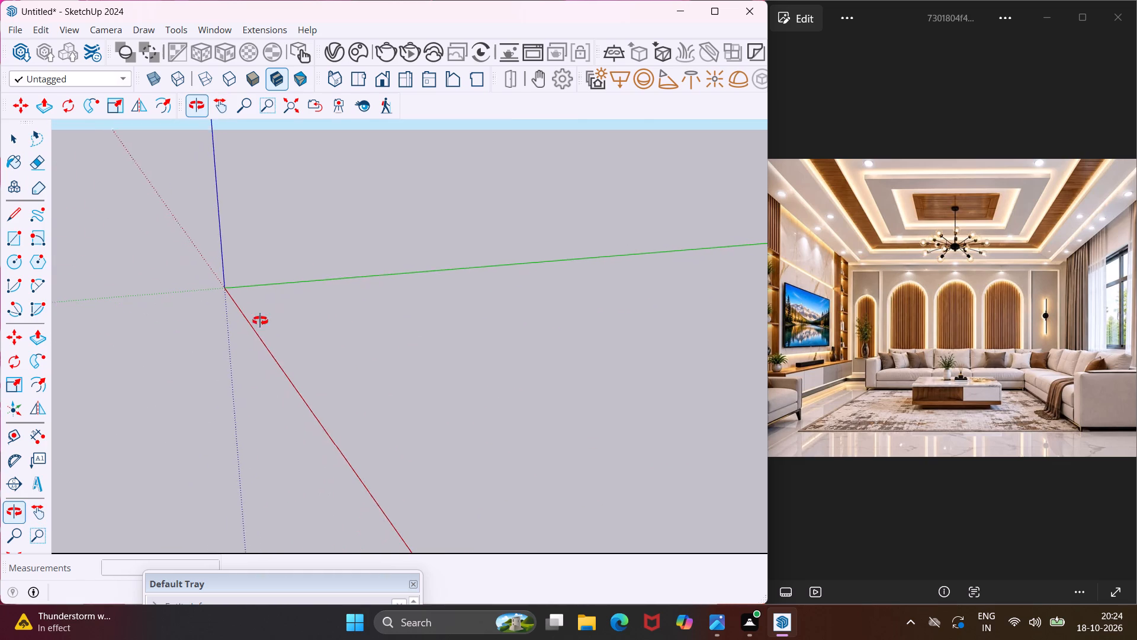
{"action": "middle_click_drag", "start_coordinate": [260, 321], "coordinate": [259, 344]}
{"action": "scroll", "coordinate": [259, 344], "scroll_direction": "up", "scroll_amount": 1}
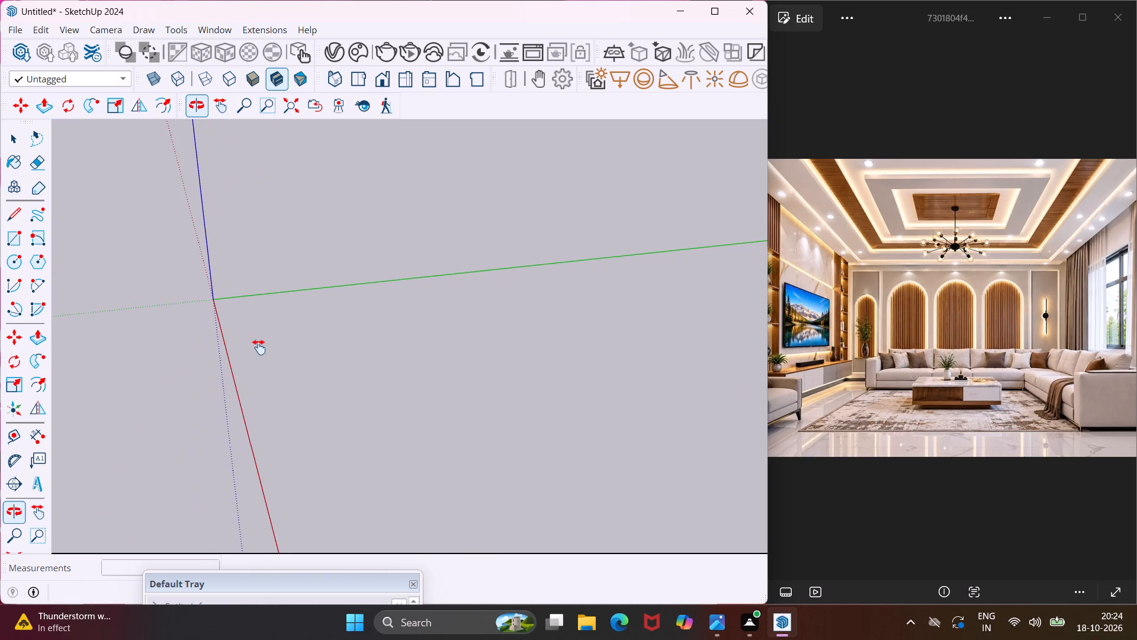
{"action": "left_click", "coordinate": [20, 238]}
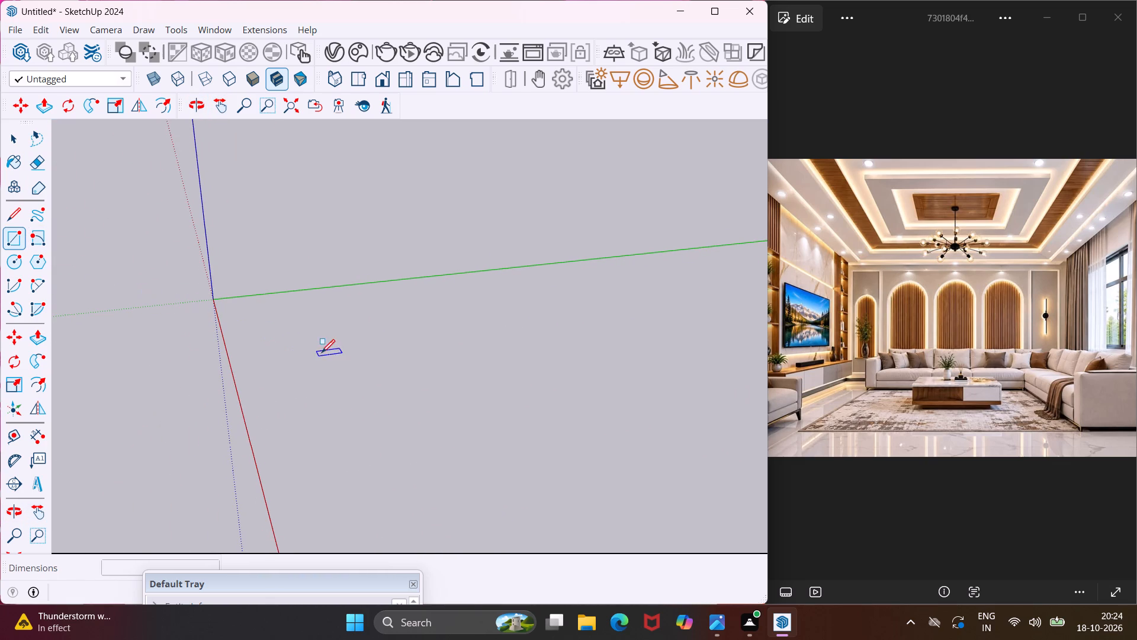
{"action": "left_click", "coordinate": [287, 327]}
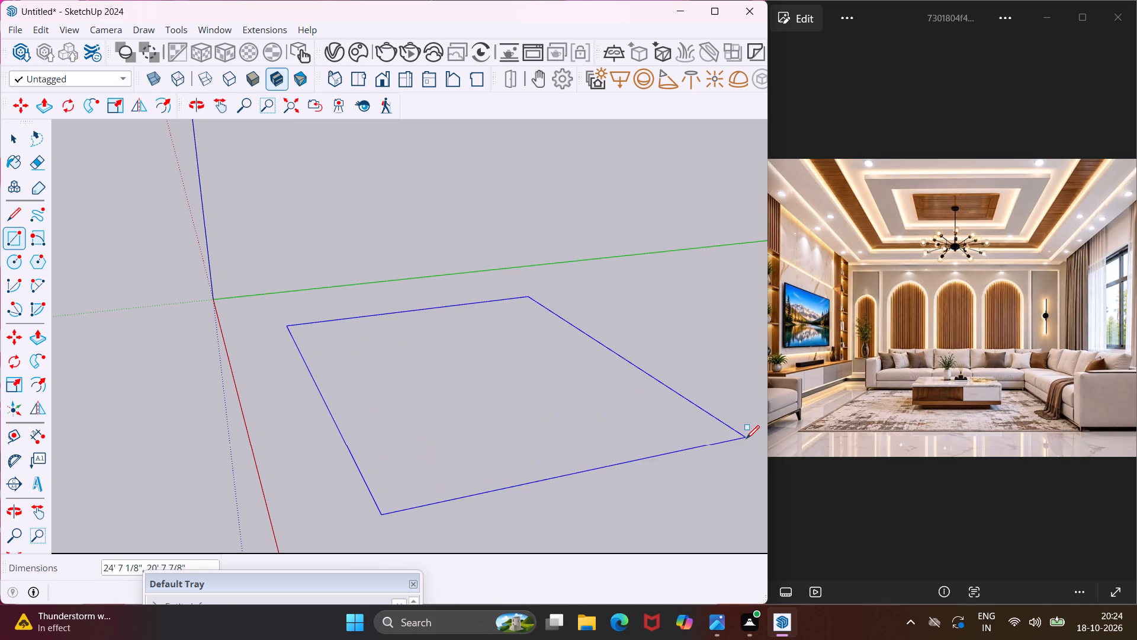
{"action": "left_click", "coordinate": [746, 439]}
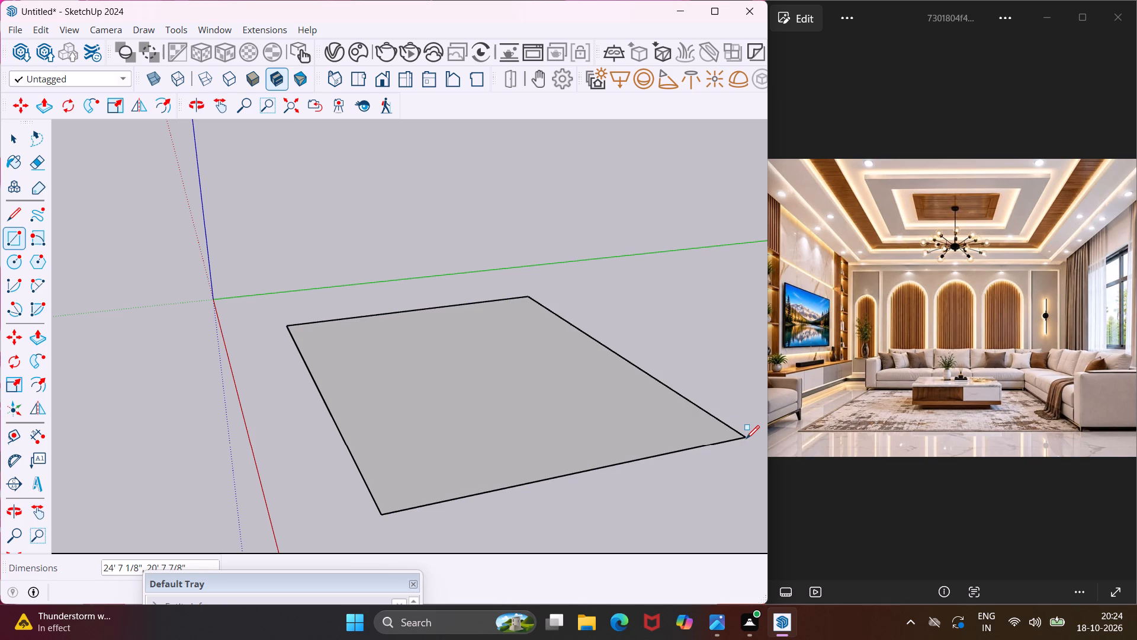
{"action": "type", "text": "15"}
{"action": "type", "text": "',"}
{"action": "type", "text": "15"}
{"action": "key", "text": "apostrophe"}
{"action": "key", "text": "Return"}
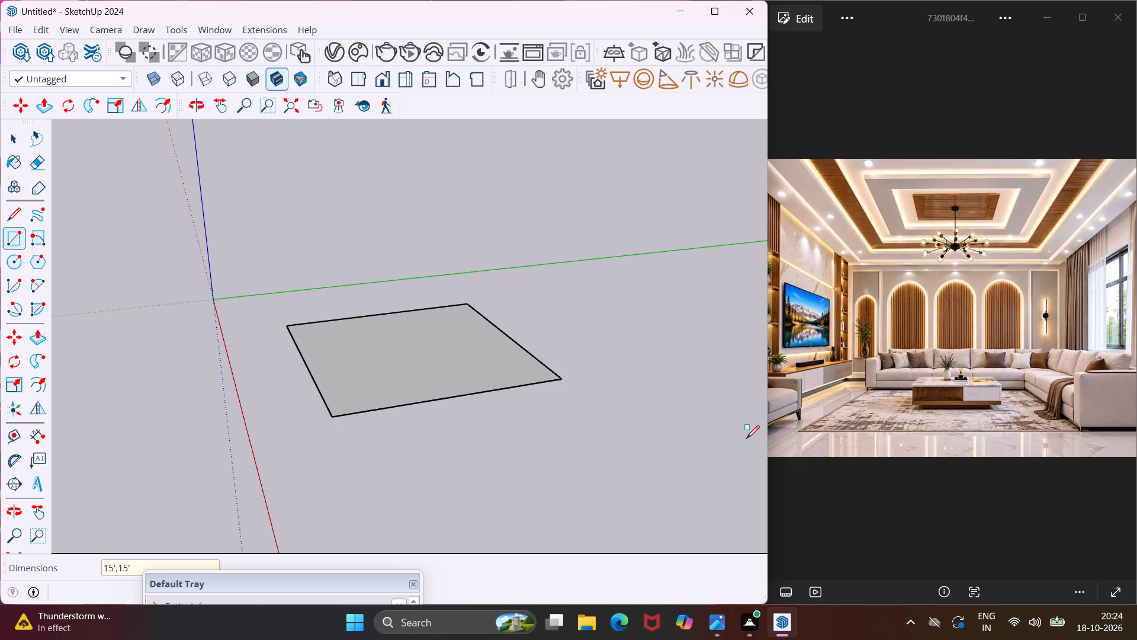
{"action": "key", "text": "Escape"}
{"action": "key", "text": "space"}
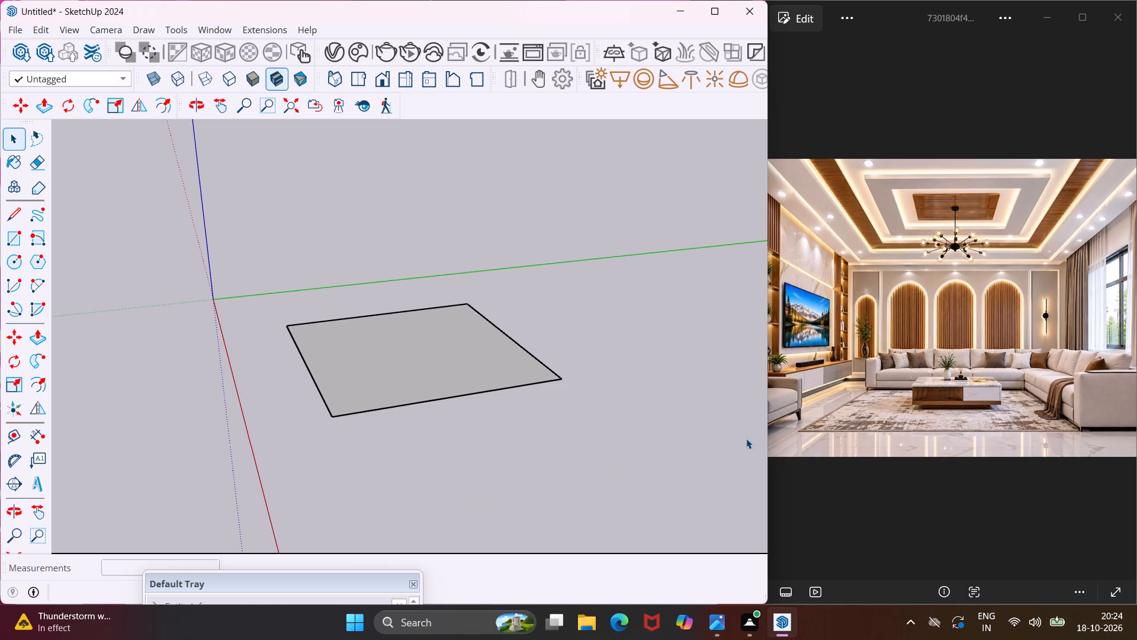
Offset the square face's outline outward by 9" to form the wall thickness.
{"action": "scroll", "coordinate": [455, 343], "scroll_direction": "up", "scroll_amount": 3}
{"action": "left_click", "coordinate": [449, 353]}
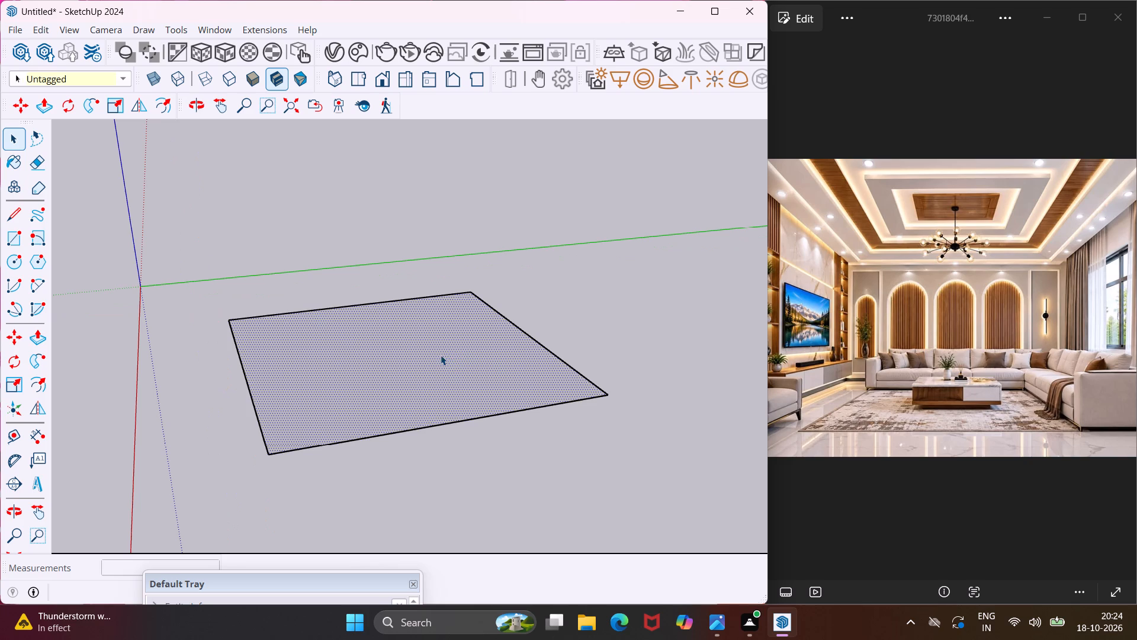
{"action": "left_click", "coordinate": [30, 389]}
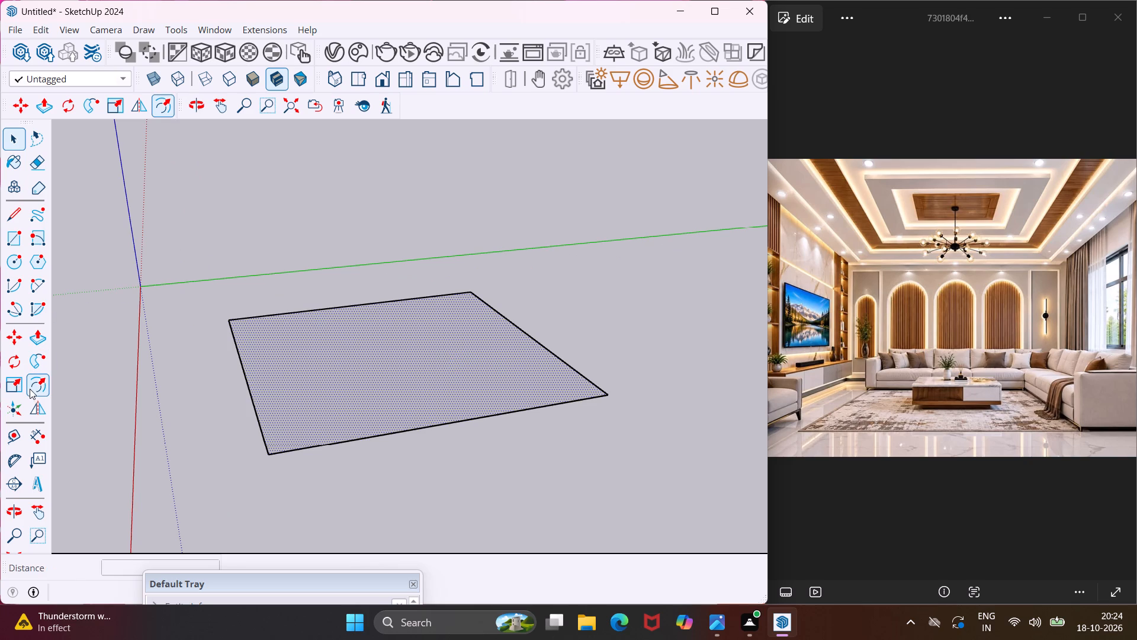
{"action": "left_click", "coordinate": [384, 431]}
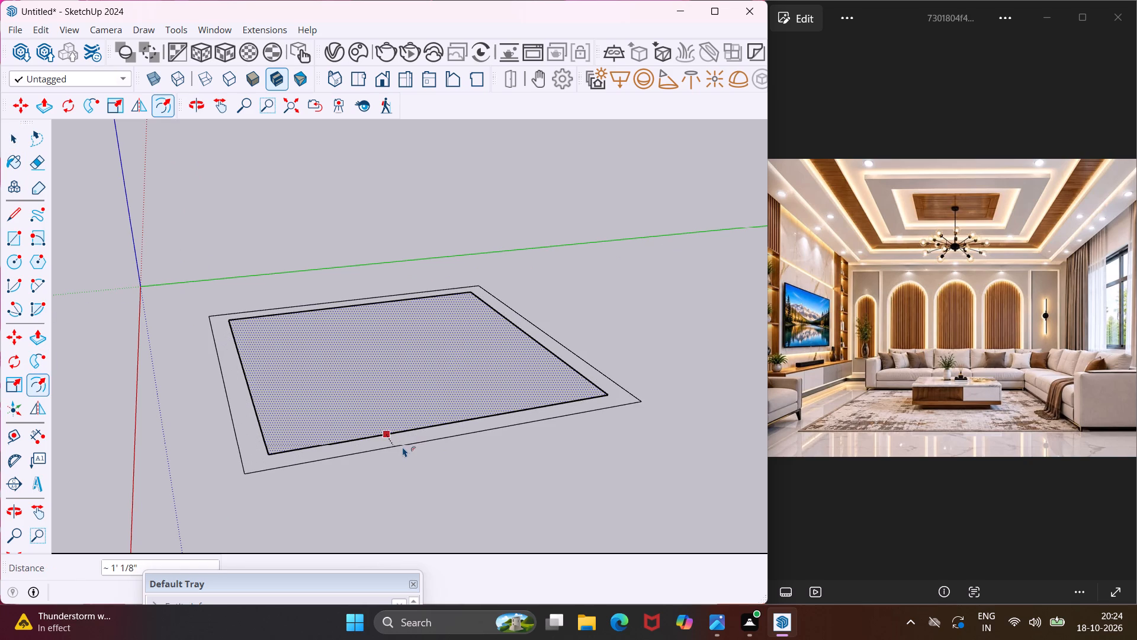
{"action": "type", "text": "9\""}
{"action": "key", "text": "Return"}
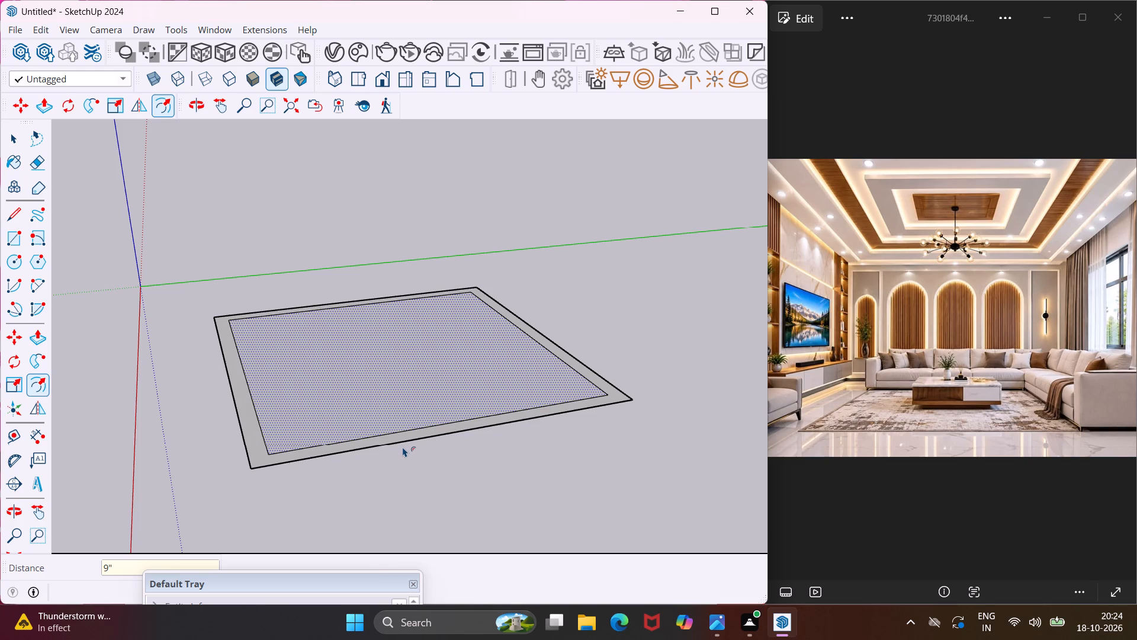
{"action": "scroll", "coordinate": [323, 468], "scroll_direction": "up", "scroll_amount": 4}
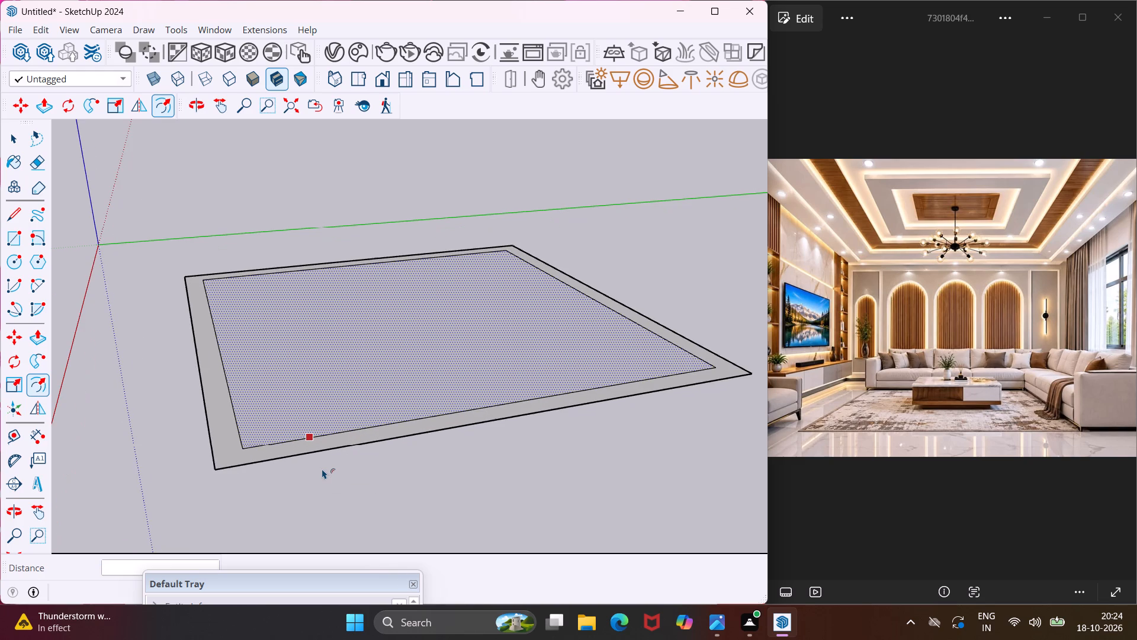
{"action": "key", "text": "Escape"}
{"action": "key", "text": "space"}
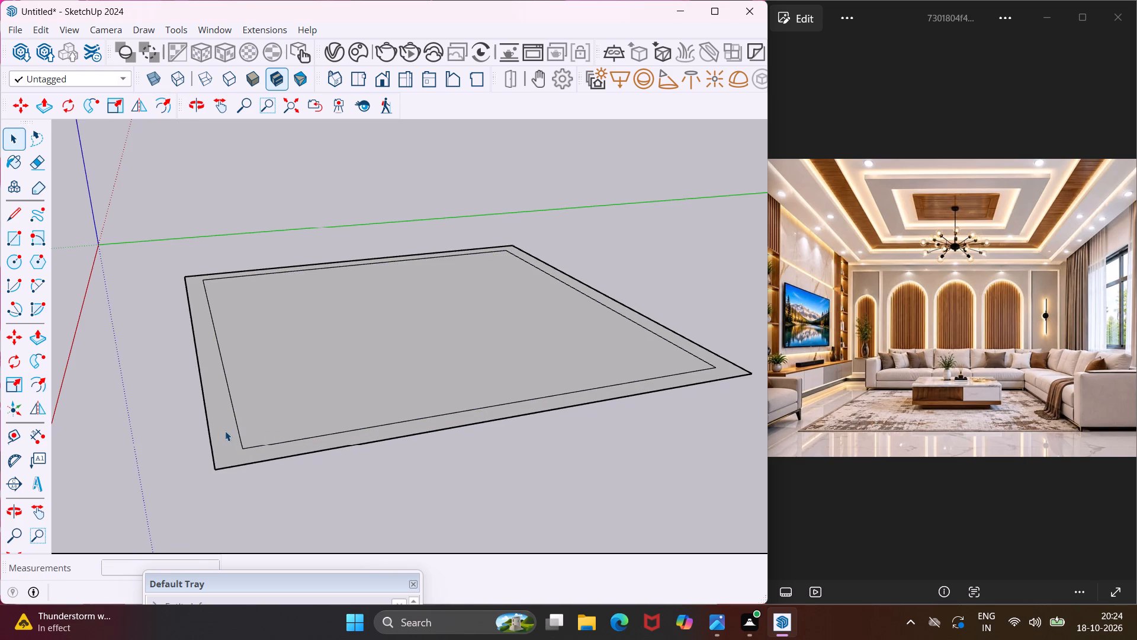
Move the inner outline's edge nearest the red axis 9" outward onto the outer edge.
{"action": "left_click", "coordinate": [242, 437]}
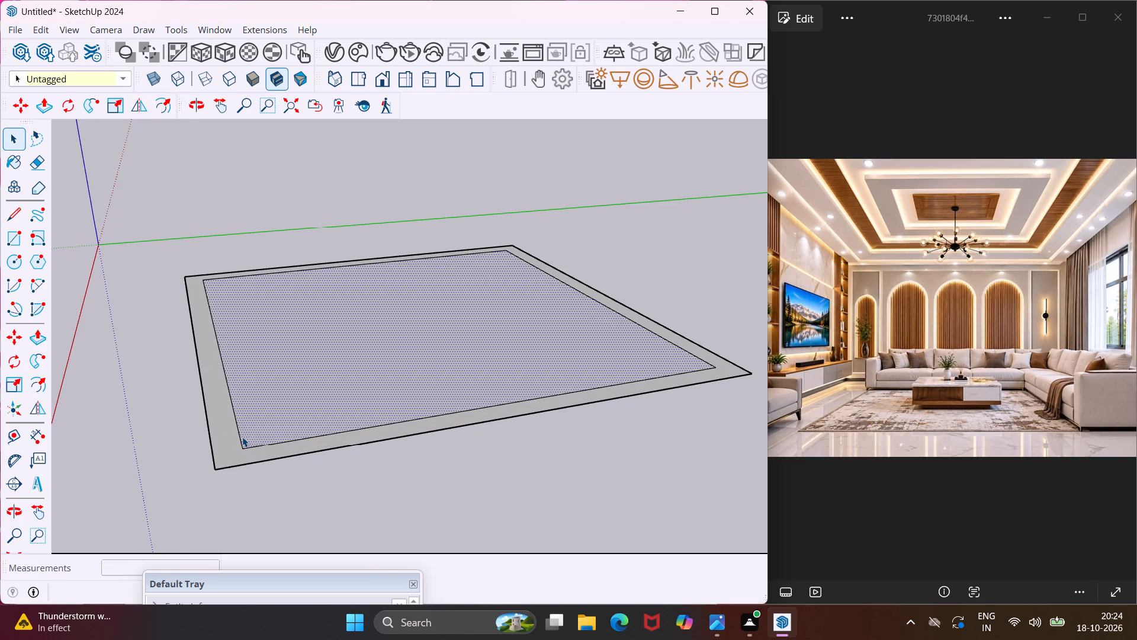
{"action": "left_click", "coordinate": [239, 436]}
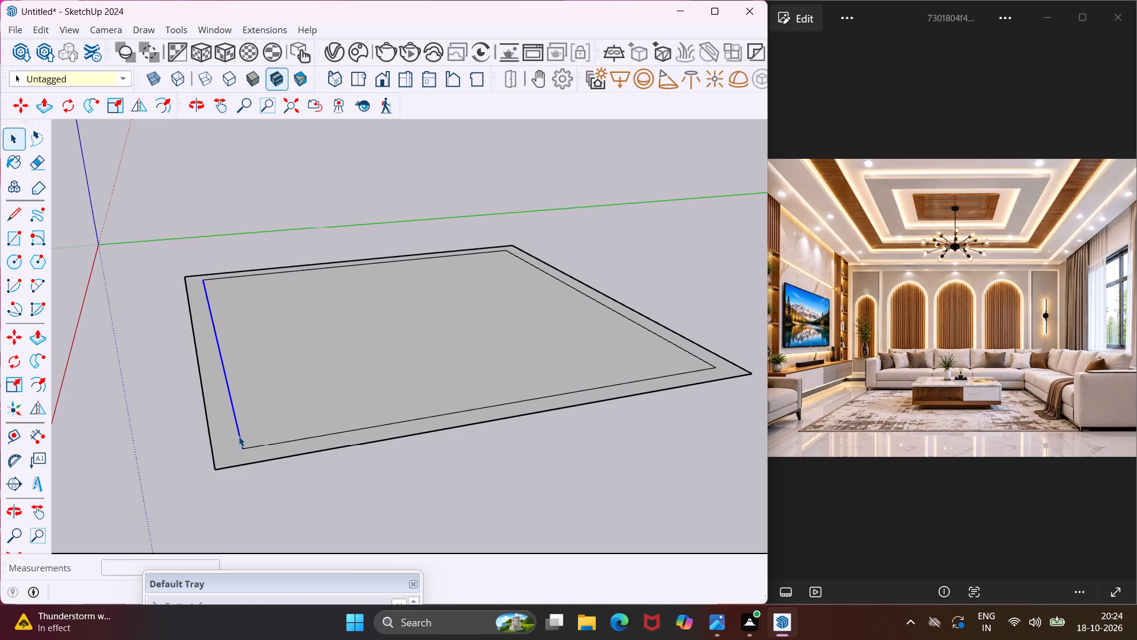
{"action": "key", "text": "m"}
{"action": "left_click", "coordinate": [242, 447]}
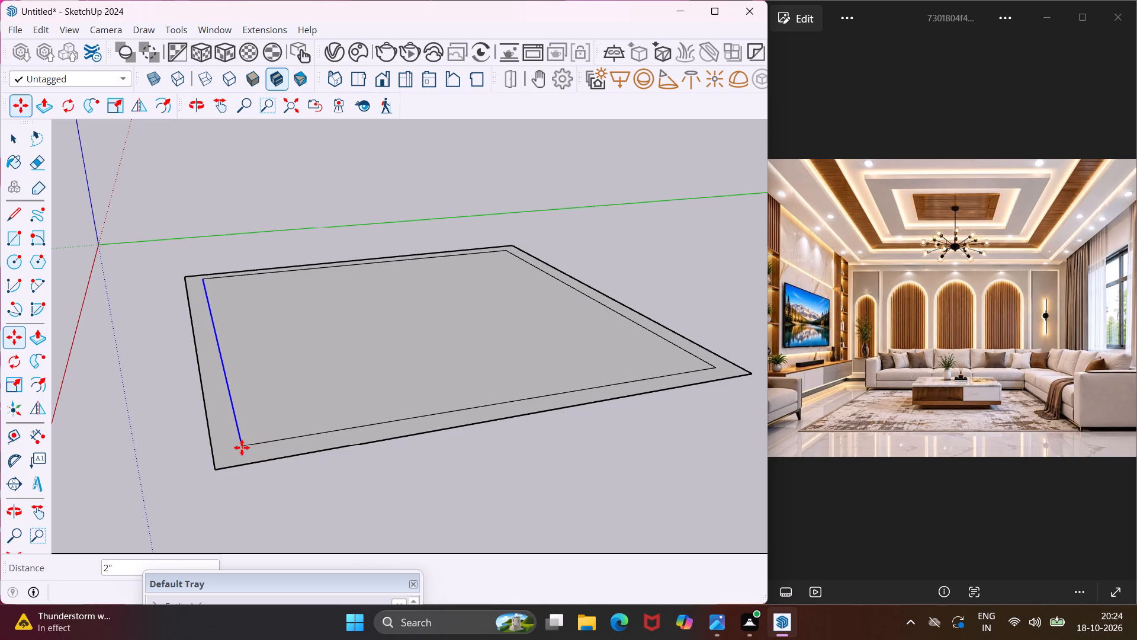
{"action": "left_click", "coordinate": [213, 450]}
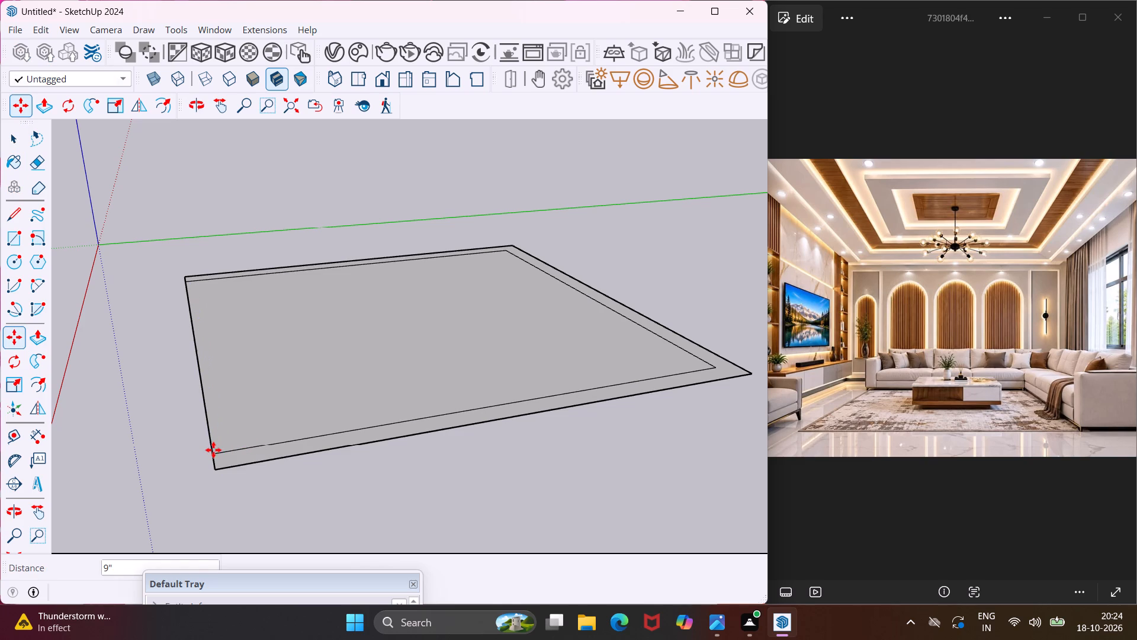
{"action": "key", "text": "Escape"}
{"action": "key", "text": "space"}
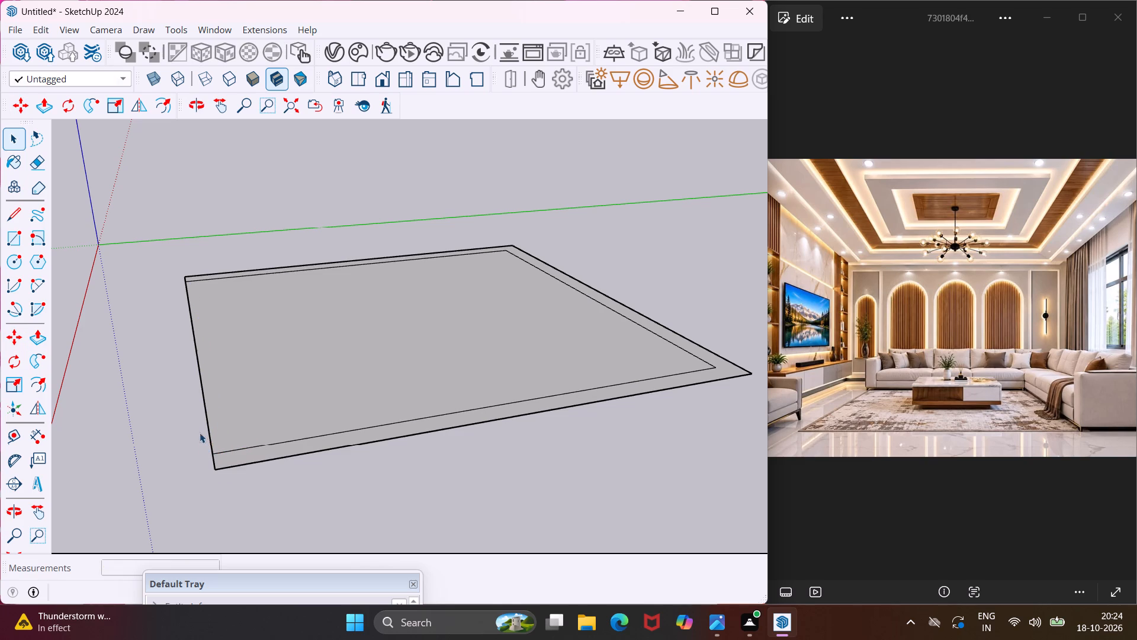
Erase the long edge nearest the red axis to leave a U-shaped wall outline open on that side.
{"action": "key", "text": "e"}
{"action": "left_click", "coordinate": [207, 414]}
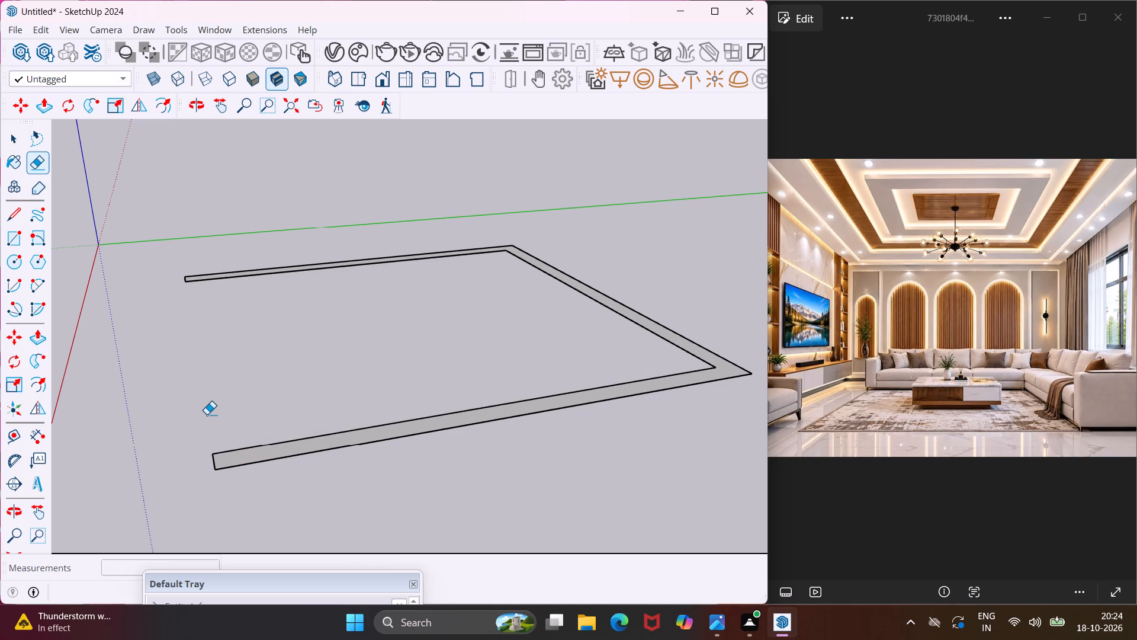
{"action": "key", "text": "Escape"}
{"action": "key", "text": "space"}
Push/Pull the U-shaped wall face up to a height of 10'.
{"action": "middle_click_drag", "start_coordinate": [266, 455], "coordinate": [255, 523]}
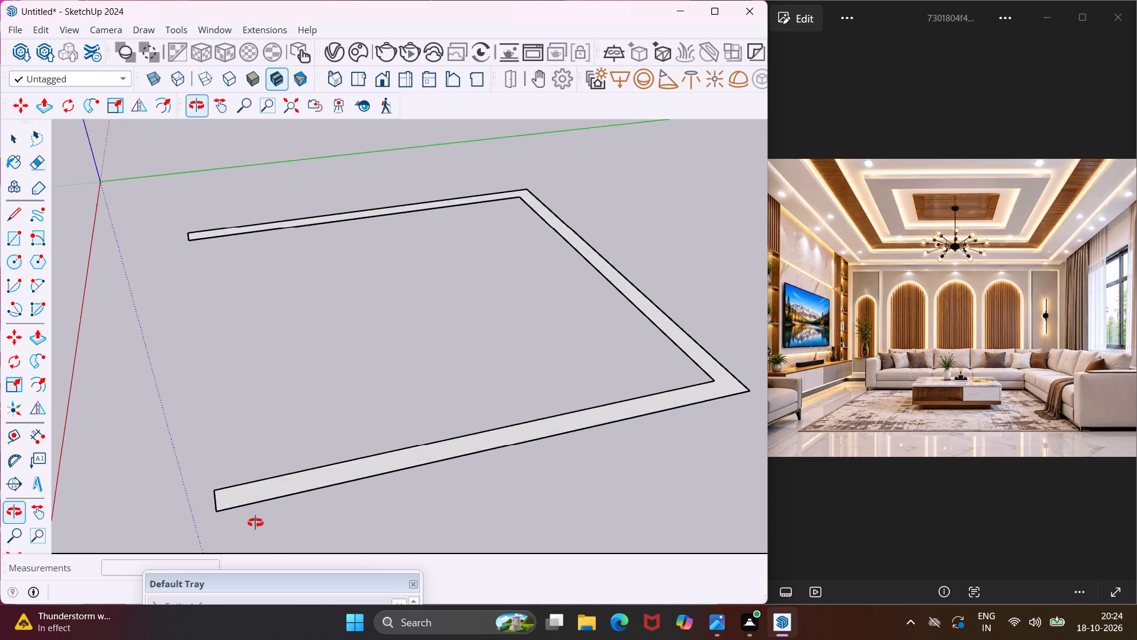
{"action": "middle_click_drag", "start_coordinate": [255, 523], "coordinate": [225, 605]}
{"action": "scroll", "coordinate": [271, 498], "scroll_direction": "up", "scroll_amount": 3}
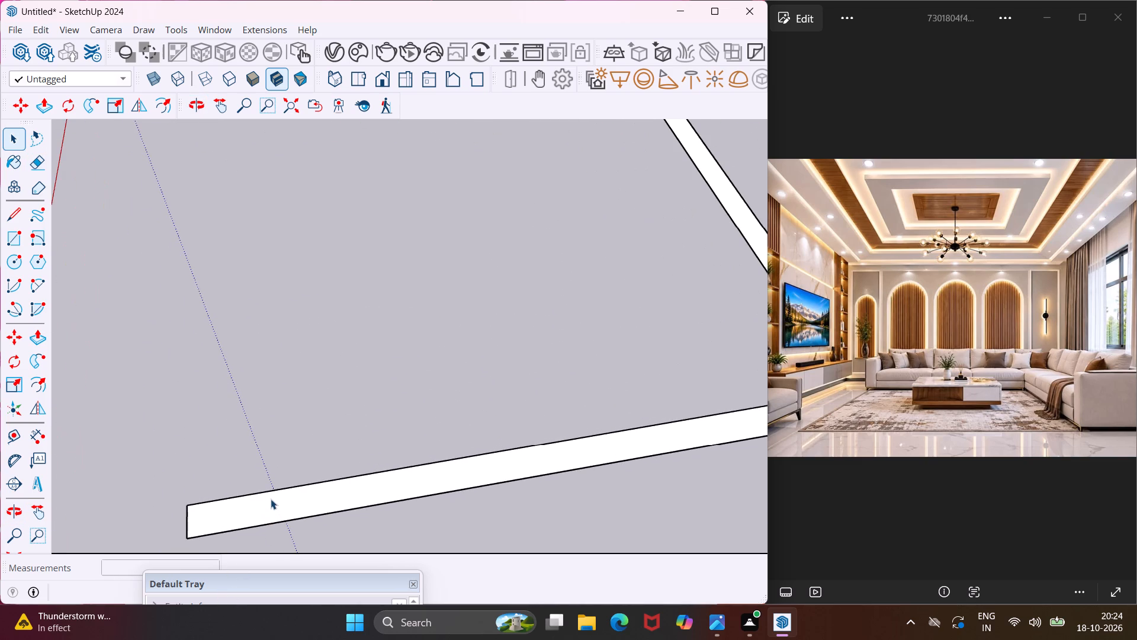
{"action": "left_click", "coordinate": [271, 499]}
{"action": "key", "text": "p"}
{"action": "left_click", "coordinate": [274, 501]}
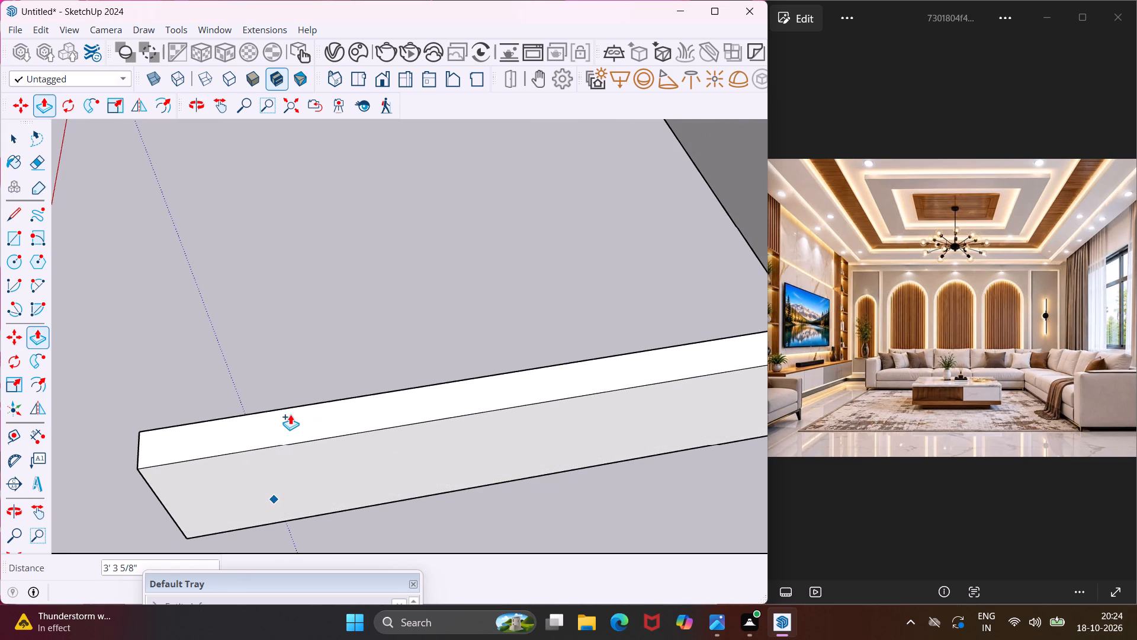
{"action": "type", "text": "10'"}
{"action": "key", "text": "Return"}
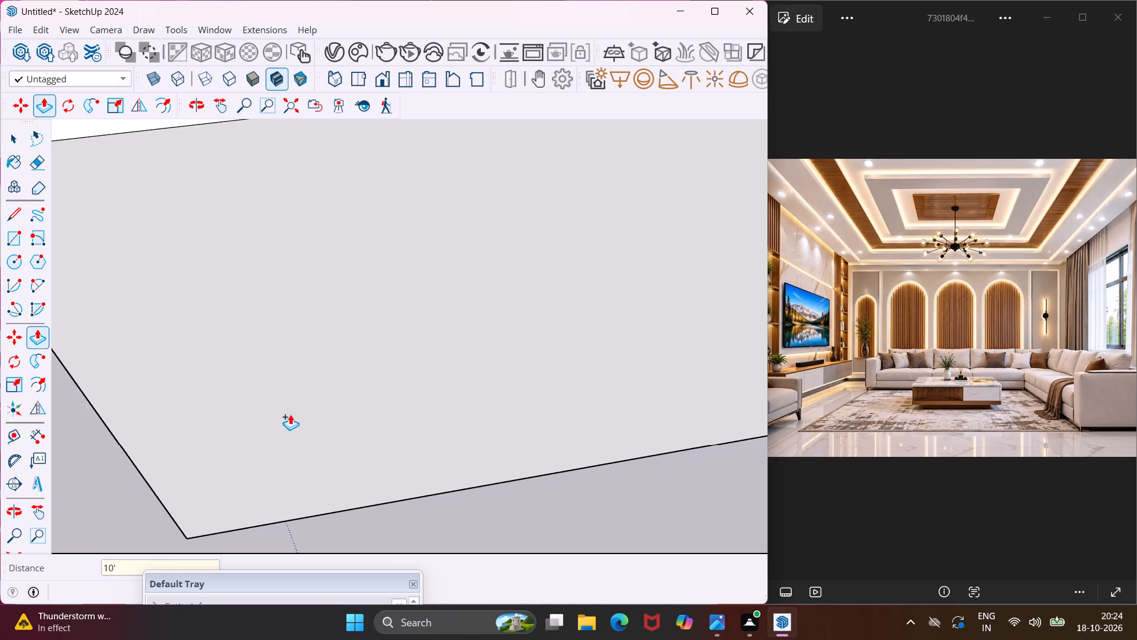
{"action": "scroll", "coordinate": [291, 413], "scroll_direction": "down", "scroll_amount": 9}
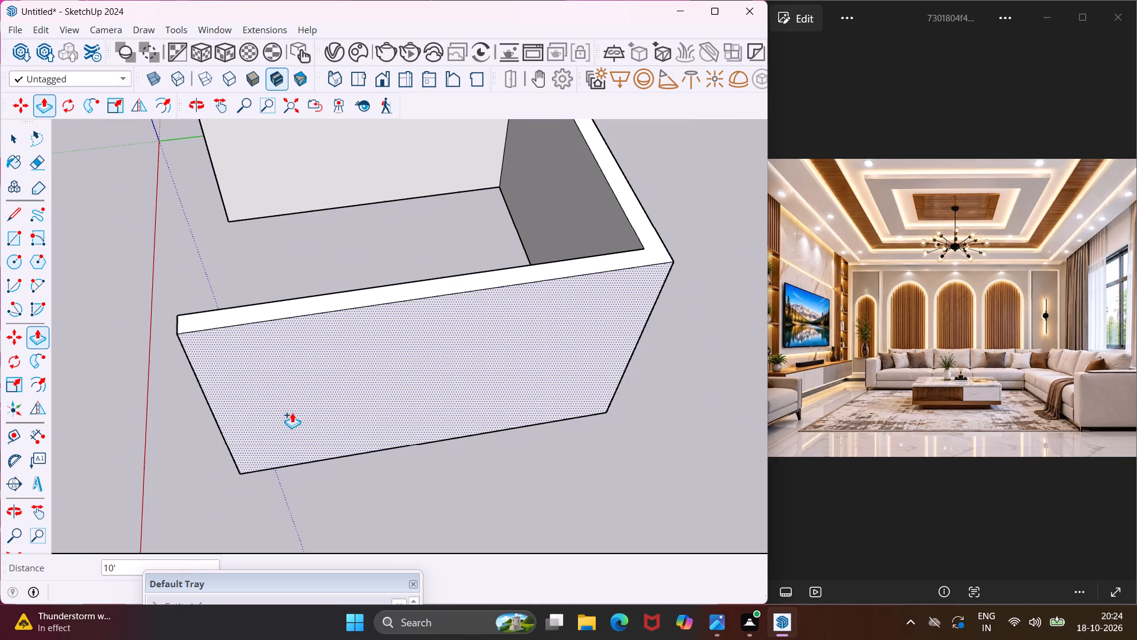
{"action": "key", "text": "Escape"}
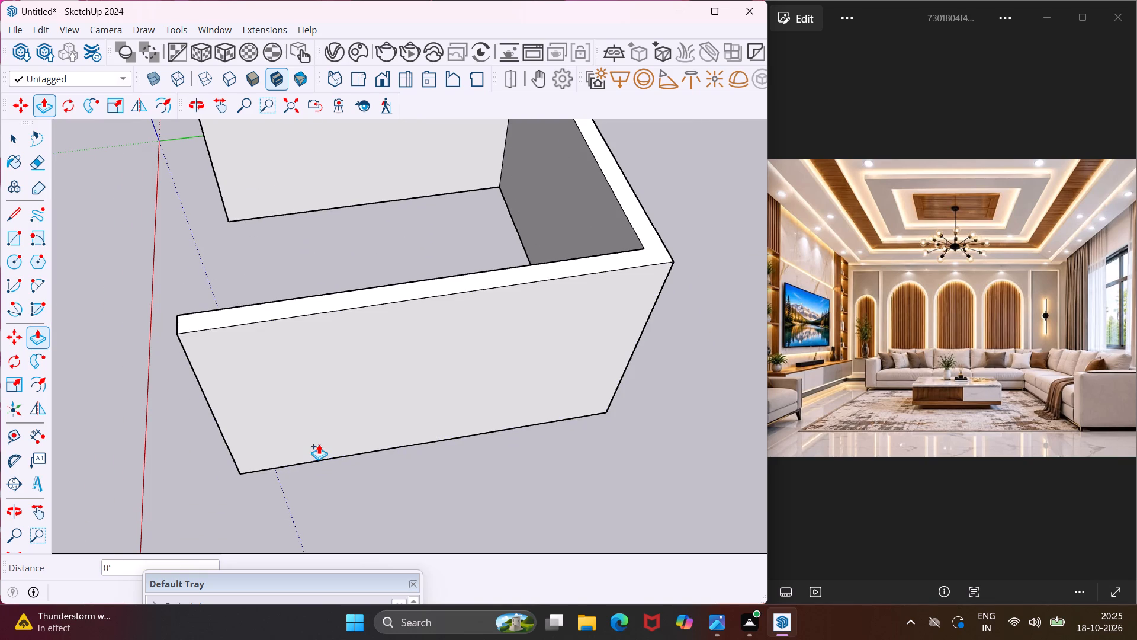
{"action": "key", "text": "space"}
{"action": "middle_click_drag", "start_coordinate": [370, 466], "coordinate": [249, 328]}
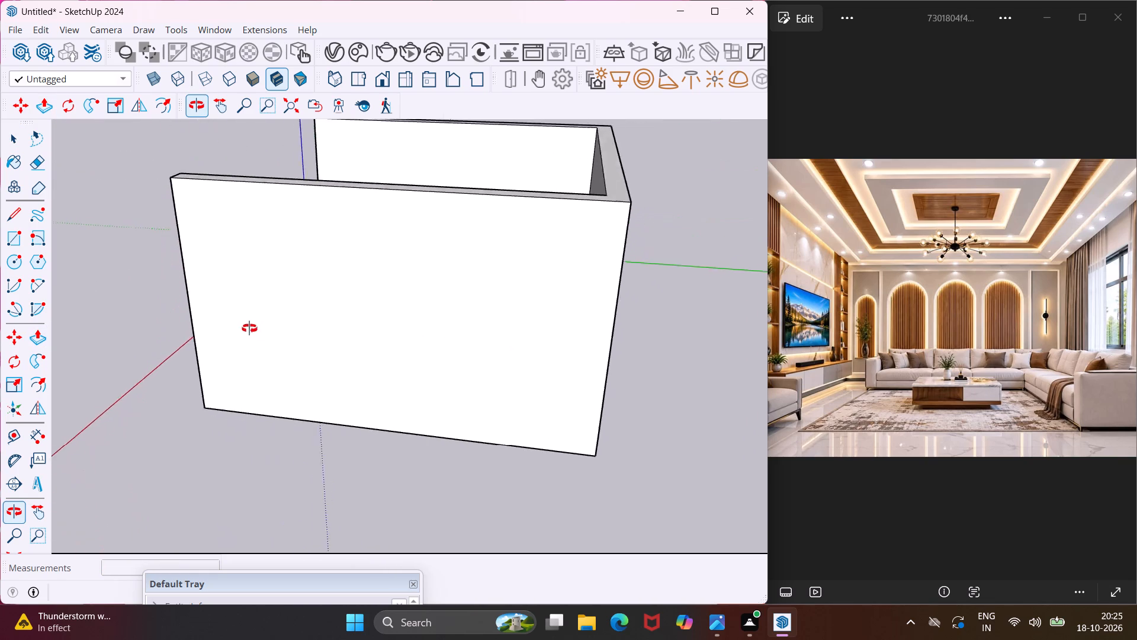
Draw a rotated rectangle 16' 6" by 1' extending straight down from the back wall's outer bottom edge.
{"action": "middle_click_drag", "start_coordinate": [249, 328], "coordinate": [216, 133]}
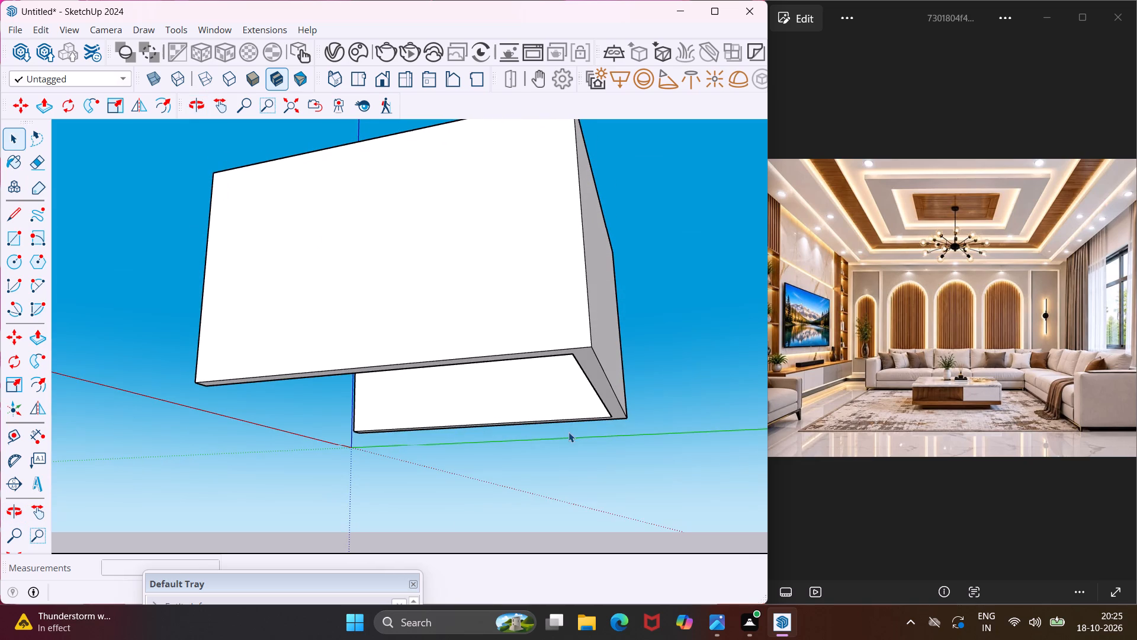
{"action": "middle_click_drag", "start_coordinate": [570, 429], "coordinate": [468, 381]}
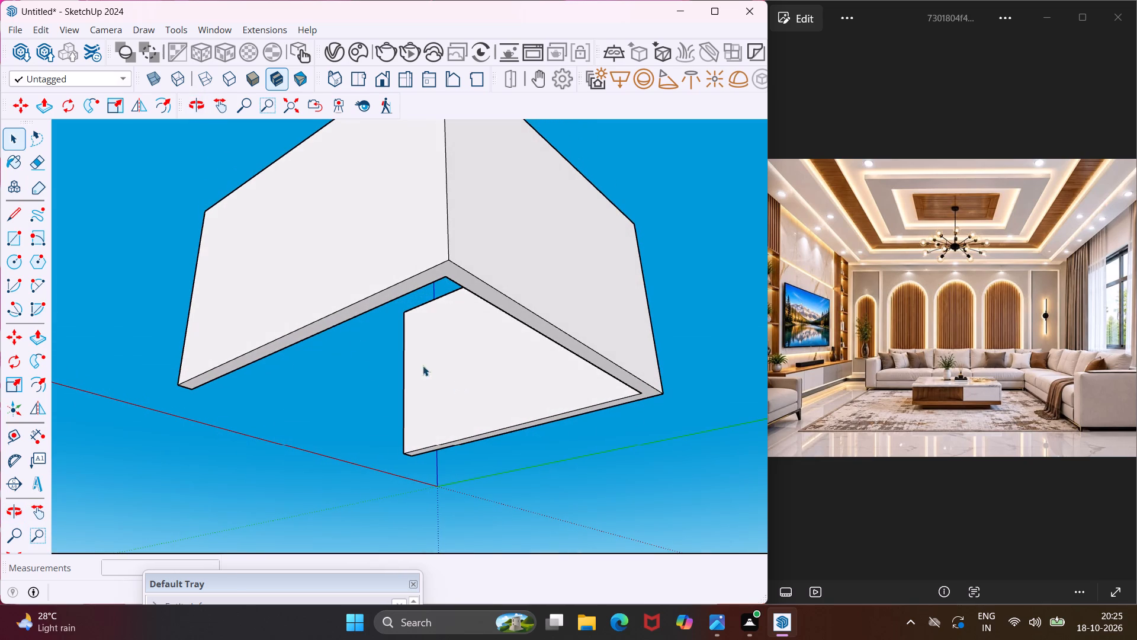
{"action": "left_click", "coordinate": [40, 241]}
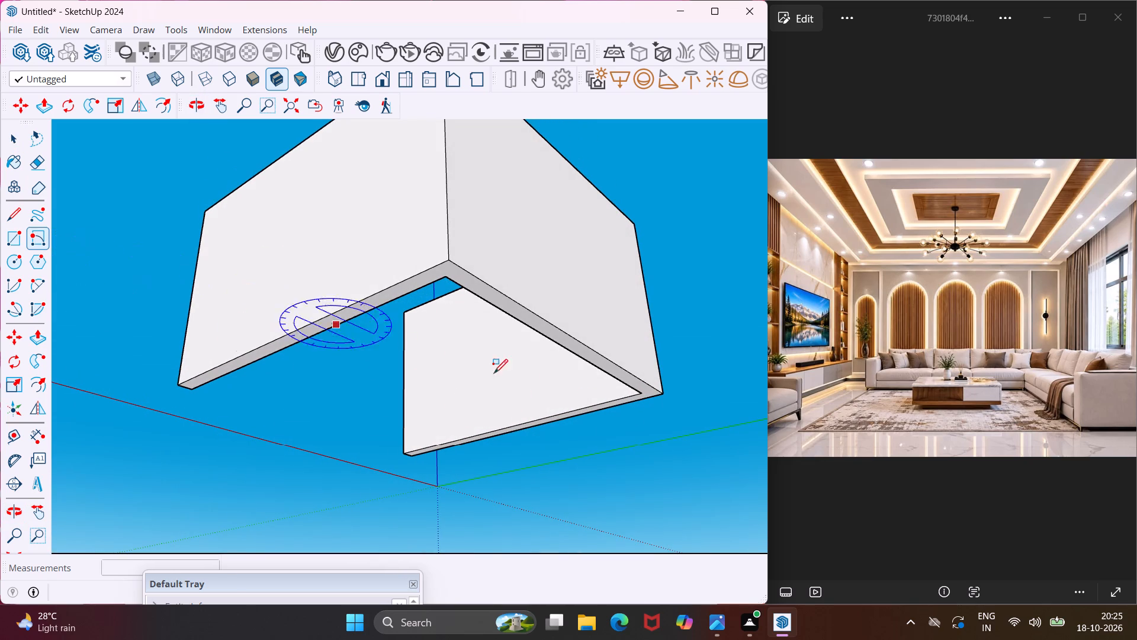
{"action": "left_click", "coordinate": [664, 393]}
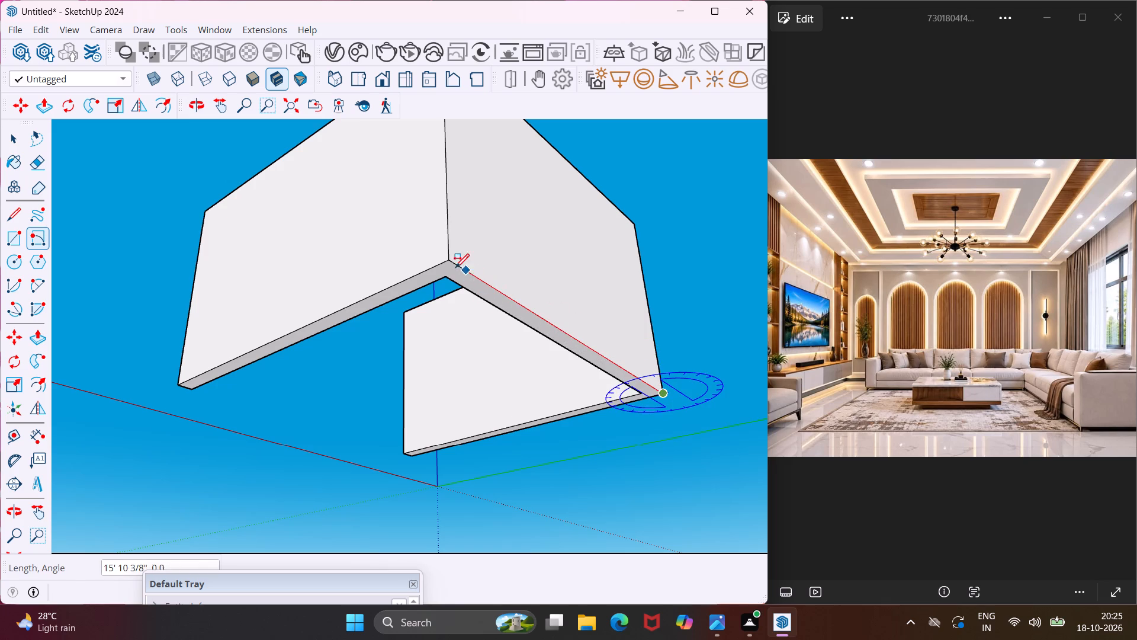
{"action": "left_click", "coordinate": [446, 256]}
{"action": "middle_click_drag", "start_coordinate": [450, 254], "coordinate": [478, 266]}
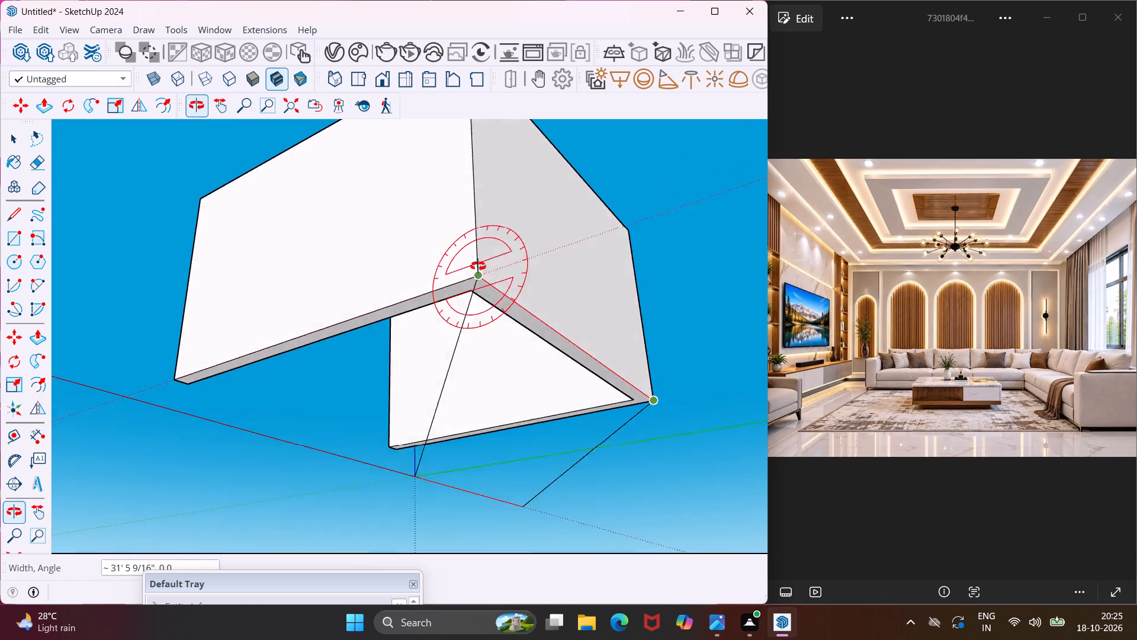
{"action": "middle_click_drag", "start_coordinate": [478, 266], "coordinate": [579, 401]}
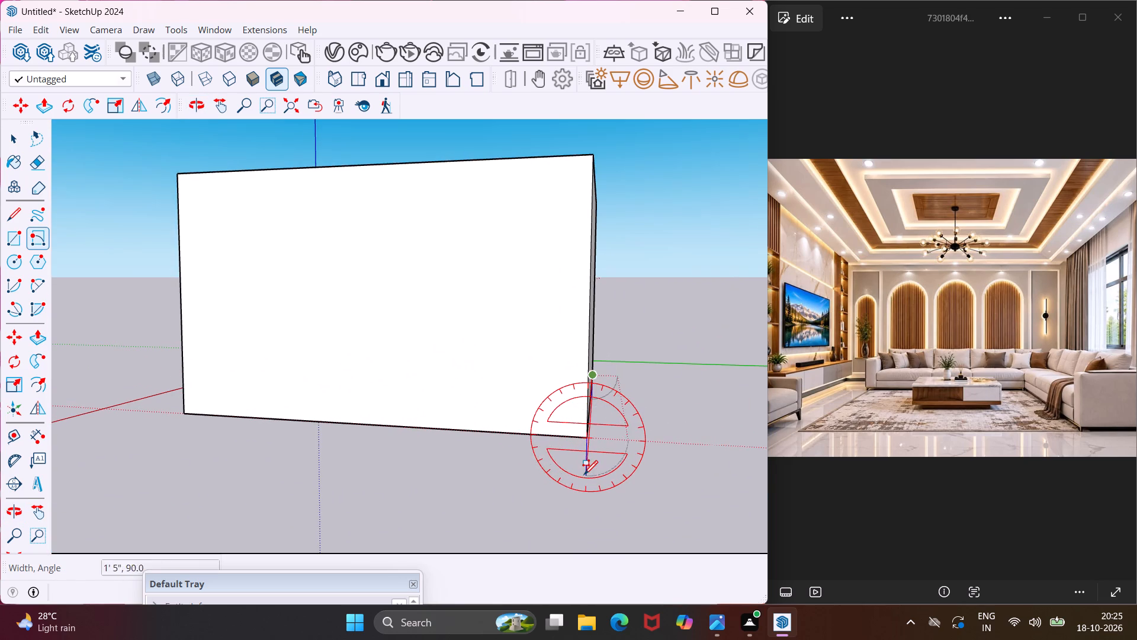
{"action": "scroll", "coordinate": [585, 473], "scroll_direction": "up", "scroll_amount": 4}
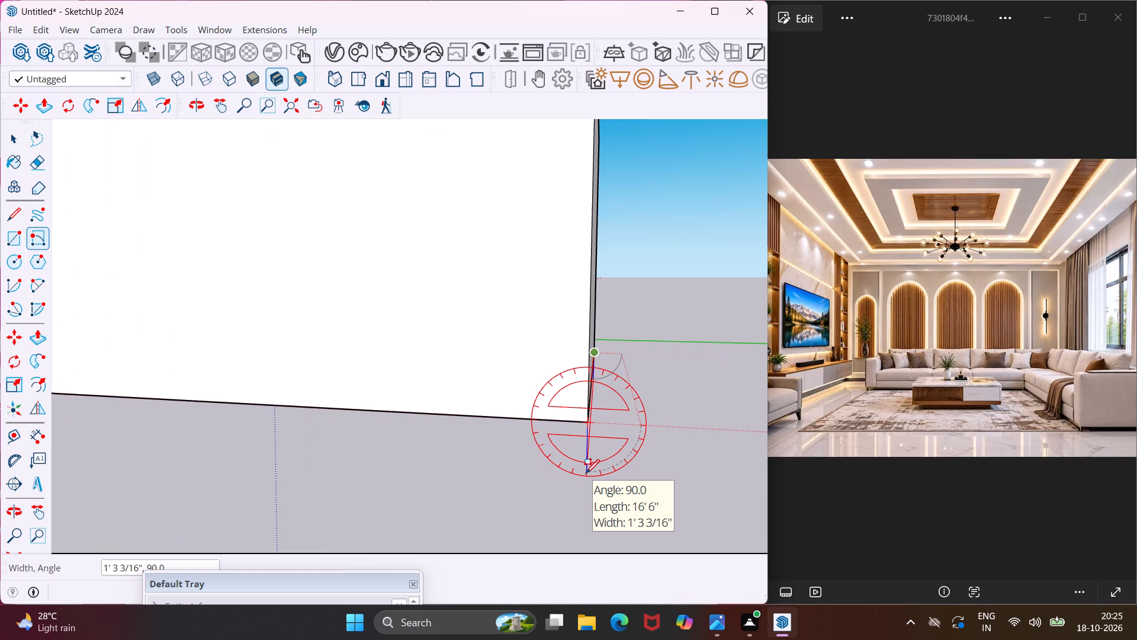
{"action": "type", "text": "1'"}
{"action": "key", "text": "Return"}
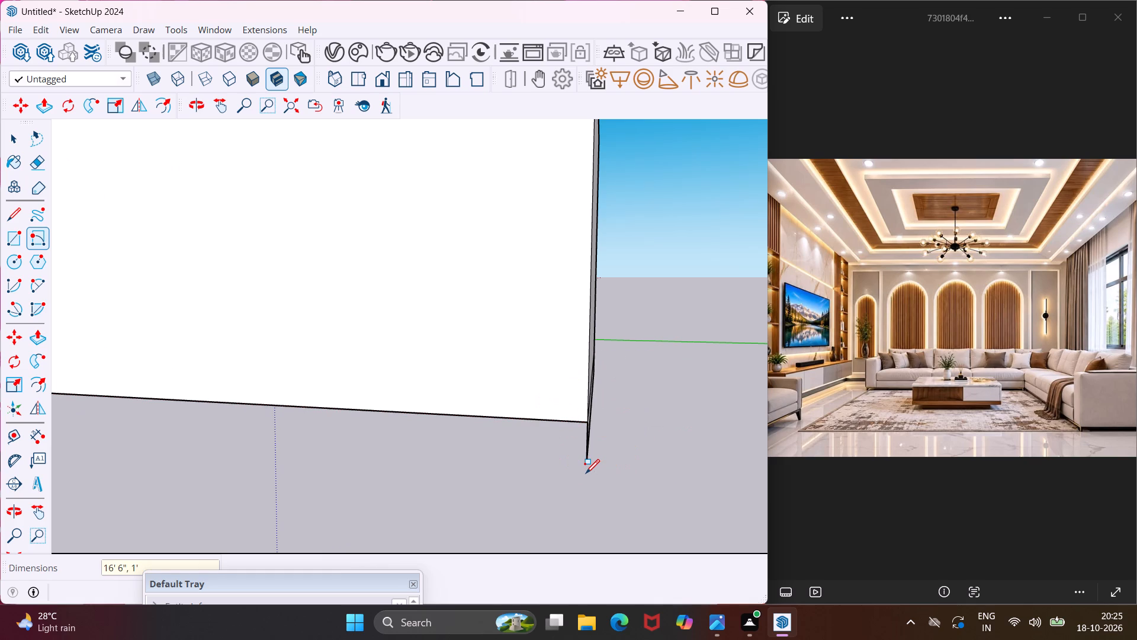
{"action": "key", "text": "Escape"}
{"action": "key", "text": "space"}
Push/Pull the 1' strip below the back wall by 16' 6" to the open side's wall ends to form a floor slab.
{"action": "middle_click_drag", "start_coordinate": [585, 470], "coordinate": [585, 469]}
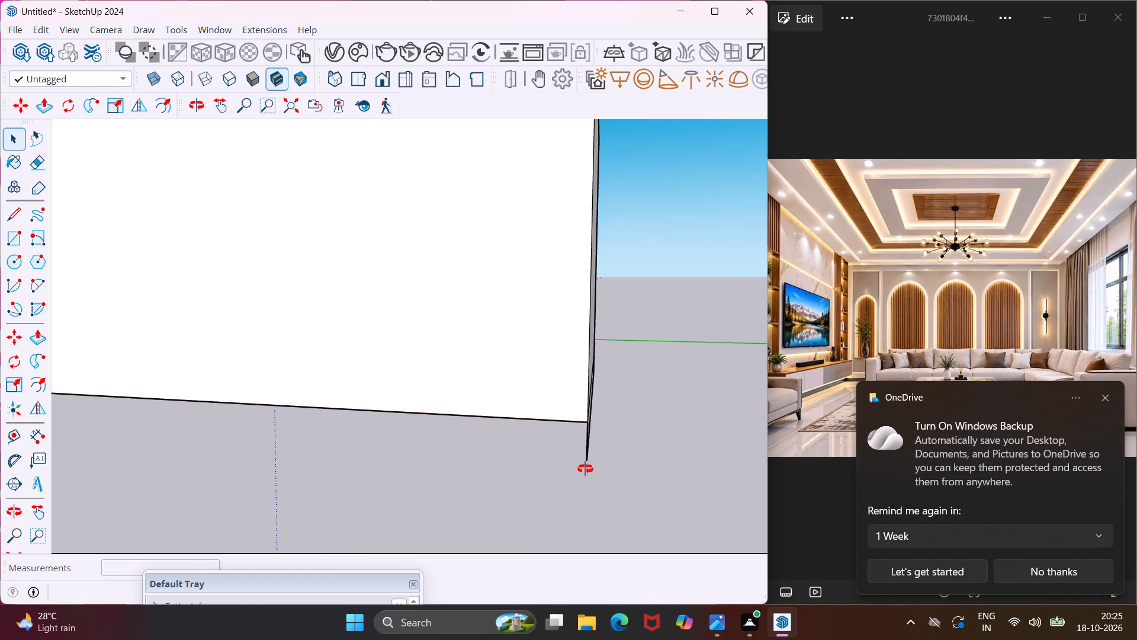
{"action": "middle_click_drag", "start_coordinate": [585, 469], "coordinate": [738, 441]}
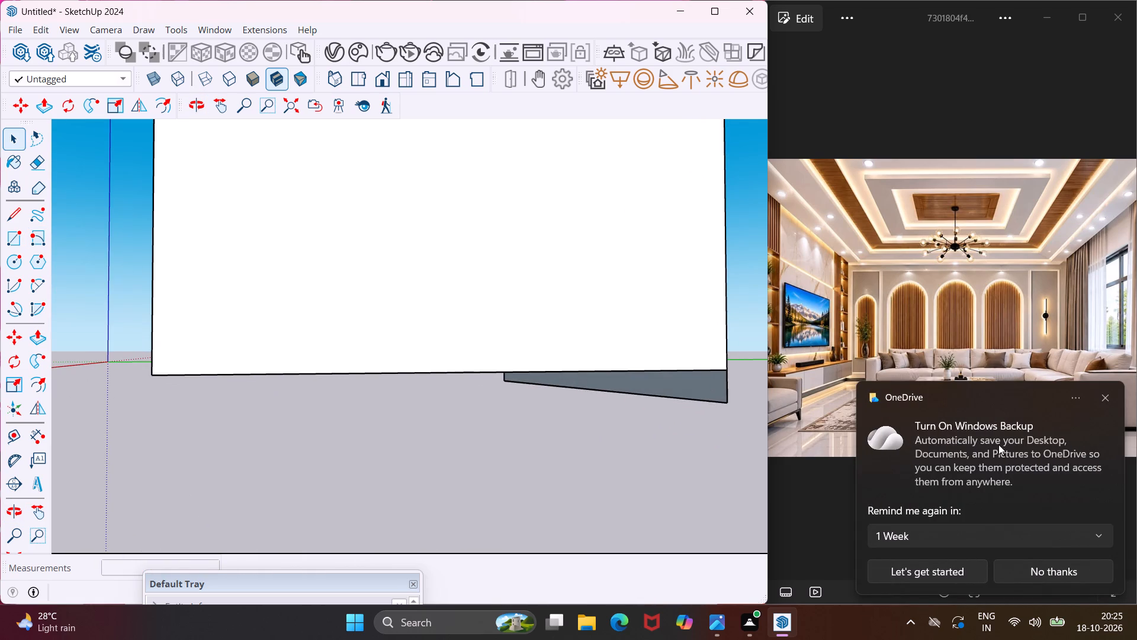
{"action": "left_click", "coordinate": [1099, 399]}
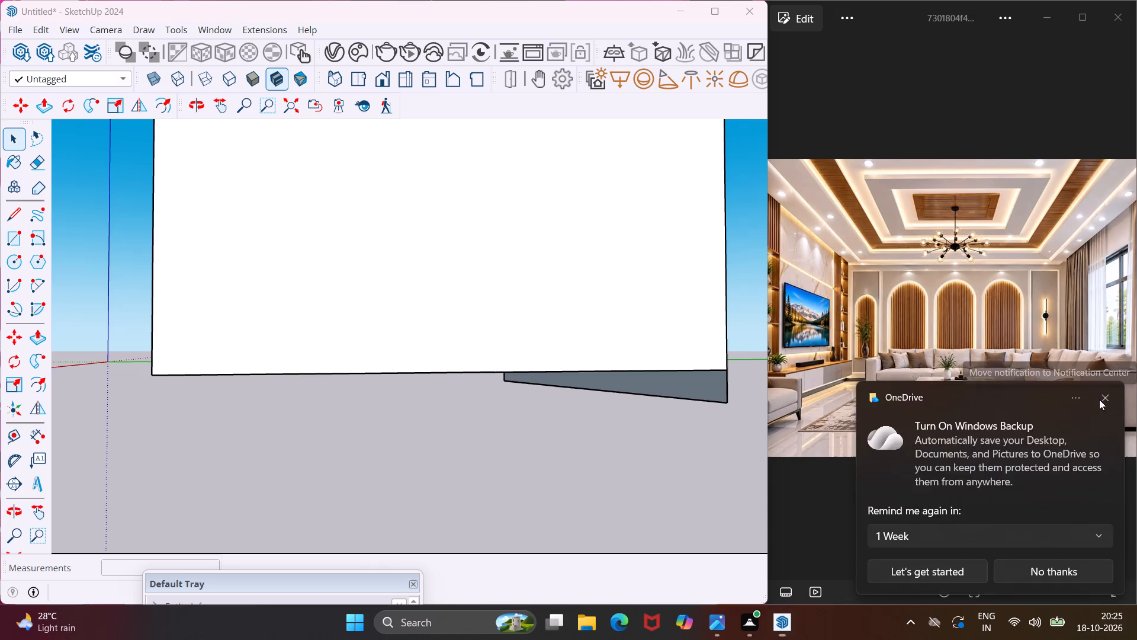
{"action": "left_click", "coordinate": [709, 386]}
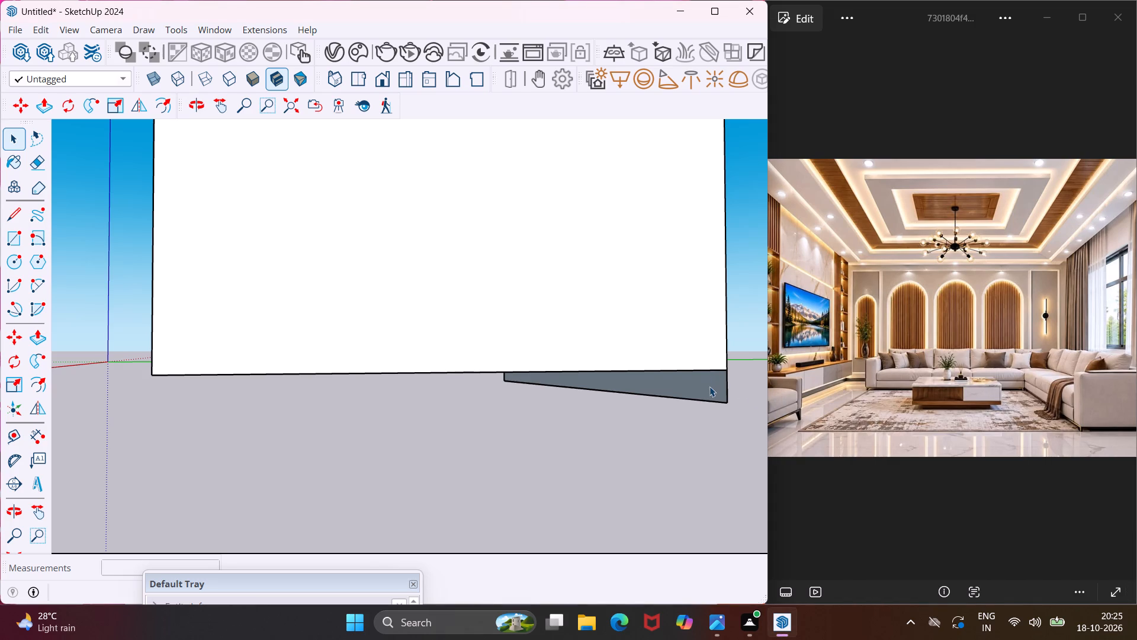
{"action": "key", "text": "p"}
{"action": "left_click", "coordinate": [709, 386]}
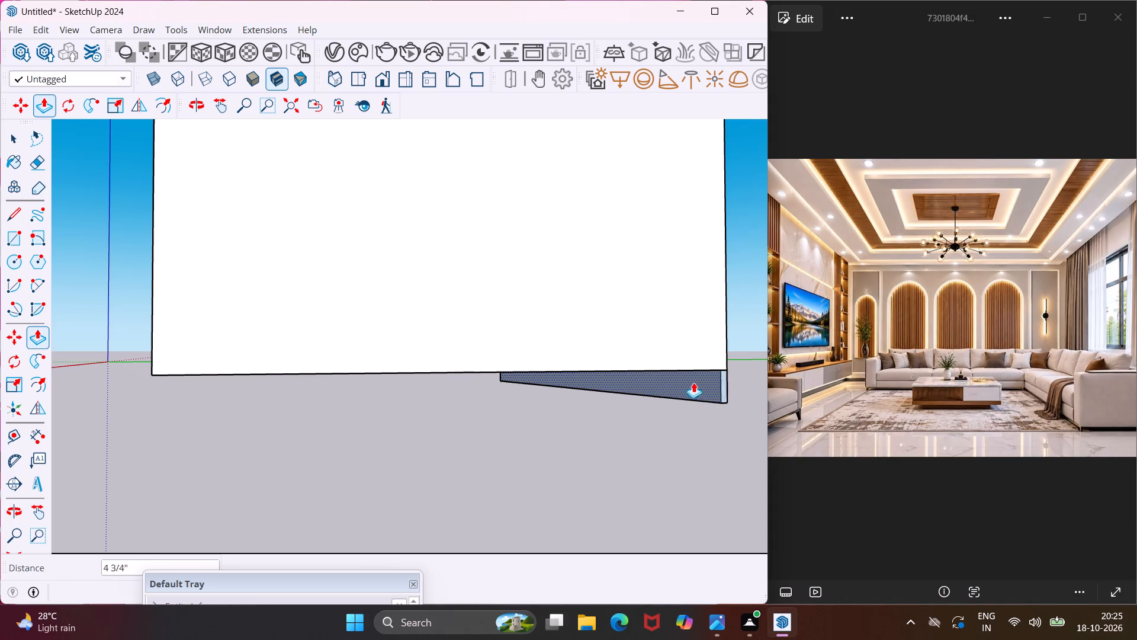
{"action": "scroll", "coordinate": [619, 379], "scroll_direction": "down", "scroll_amount": 3}
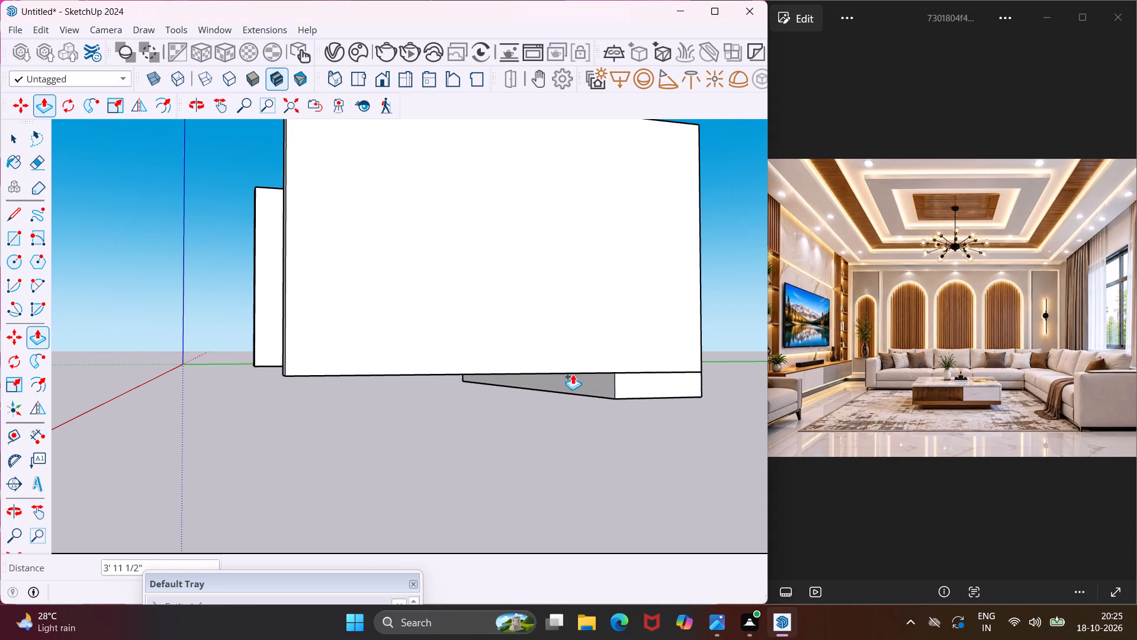
{"action": "left_click", "coordinate": [286, 318]}
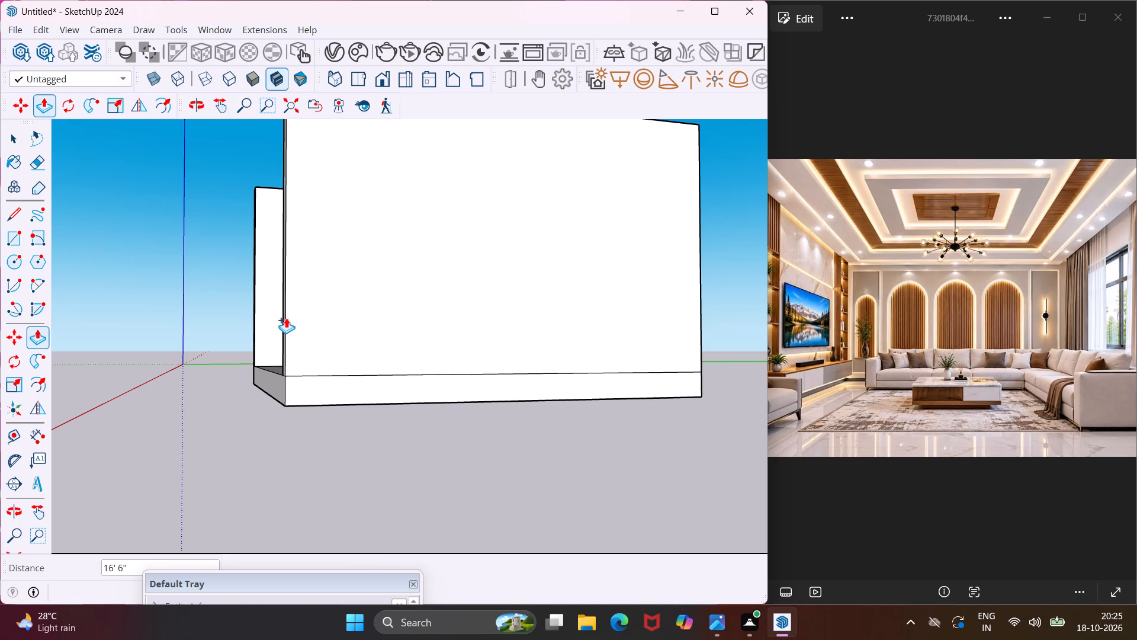
{"action": "key", "text": "Escape"}
{"action": "key", "text": "space"}
Place a guide line 2' below the top edge on the outer face of the side wall farthest from the origin.
{"action": "middle_click_drag", "start_coordinate": [287, 366], "coordinate": [536, 477]}
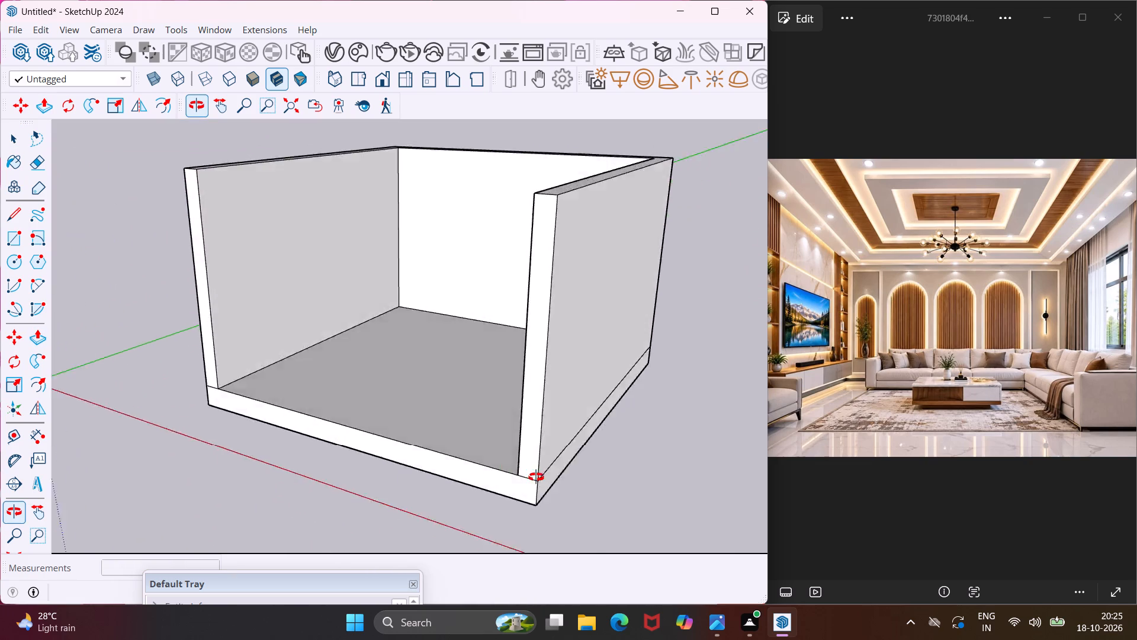
{"action": "middle_click_drag", "start_coordinate": [536, 477], "coordinate": [545, 511]}
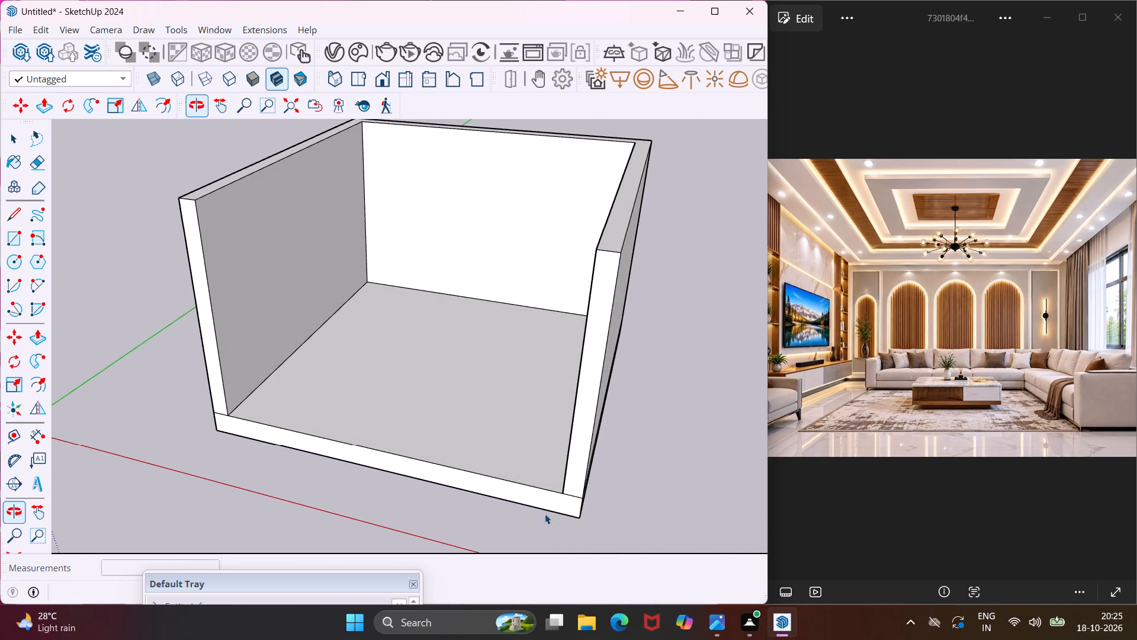
{"action": "scroll", "coordinate": [382, 338], "scroll_direction": "up", "scroll_amount": 2}
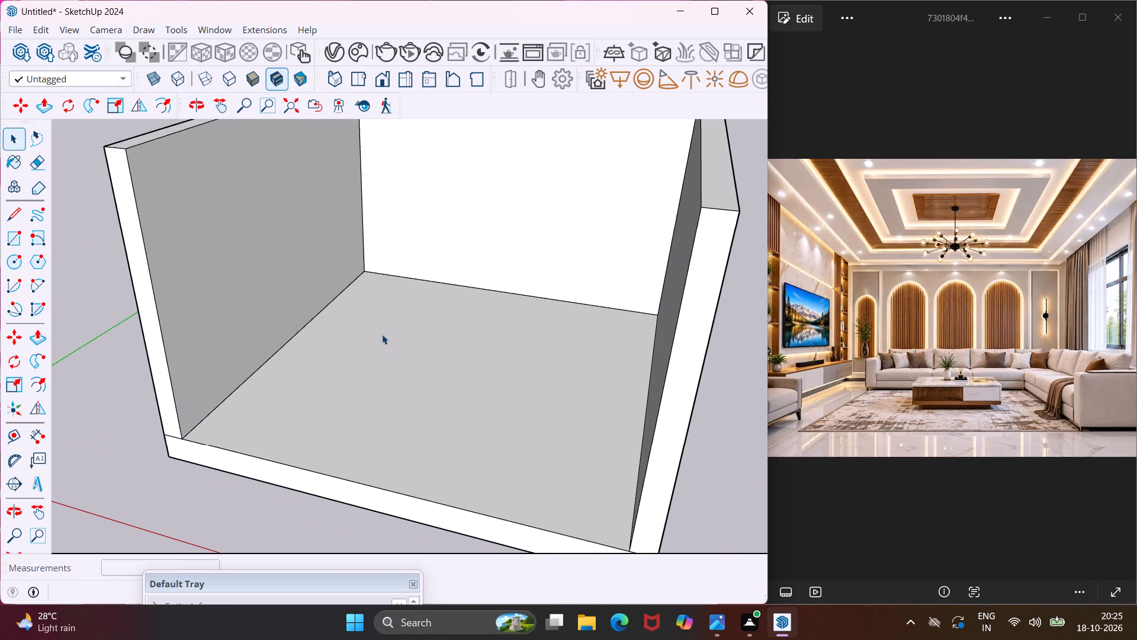
{"action": "middle_click_drag", "start_coordinate": [382, 334], "coordinate": [422, 355]}
{"action": "scroll", "coordinate": [422, 357], "scroll_direction": "down", "scroll_amount": 3}
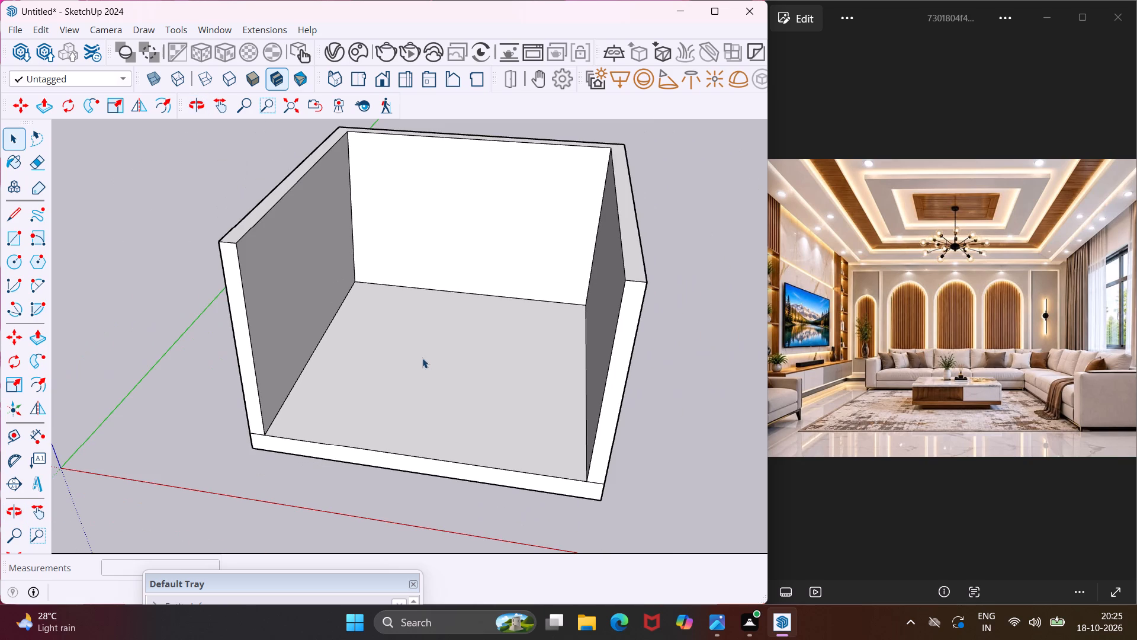
{"action": "middle_click_drag", "start_coordinate": [422, 356], "coordinate": [533, 303]}
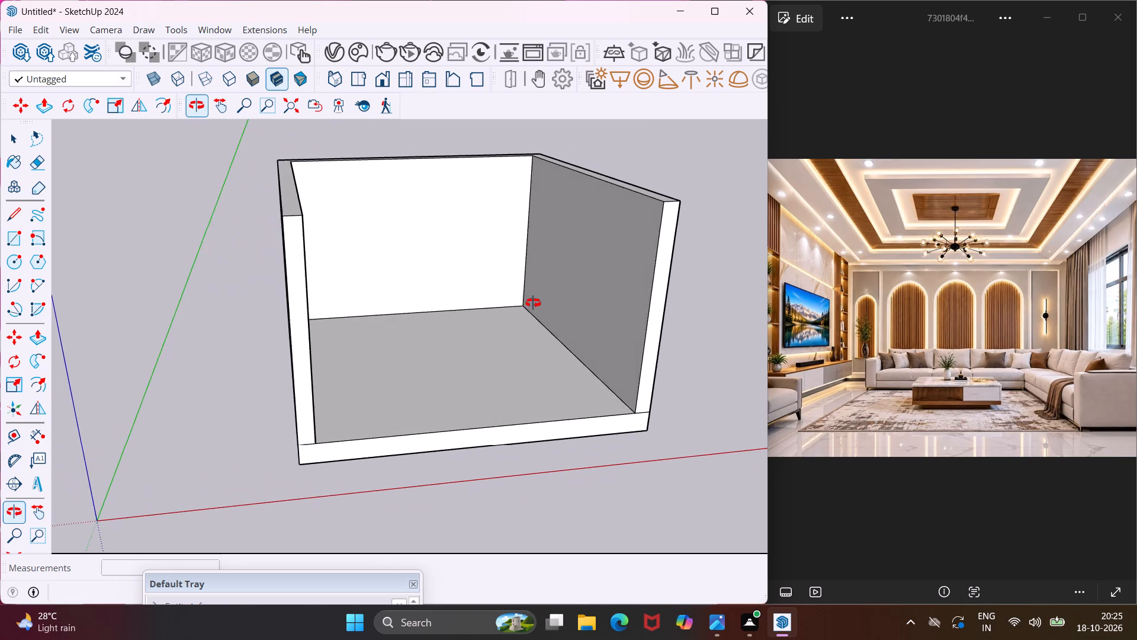
{"action": "middle_click_drag", "start_coordinate": [533, 303], "coordinate": [146, 295]}
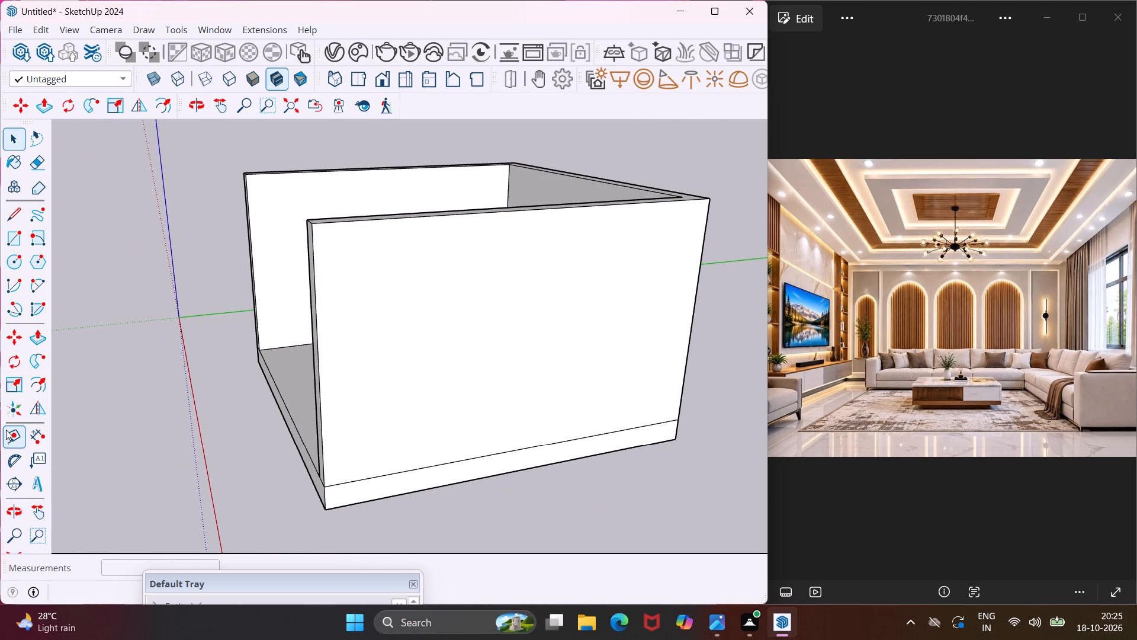
{"action": "left_click", "coordinate": [6, 430]}
{"action": "middle_click_drag", "start_coordinate": [581, 471], "coordinate": [518, 466]}
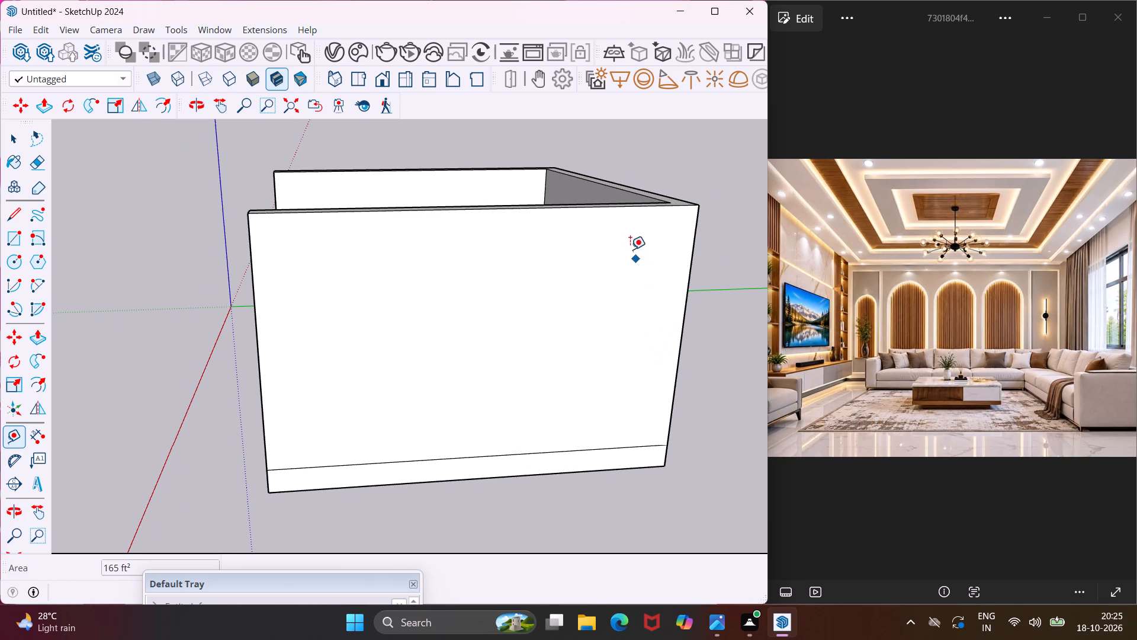
{"action": "left_click", "coordinate": [579, 209]}
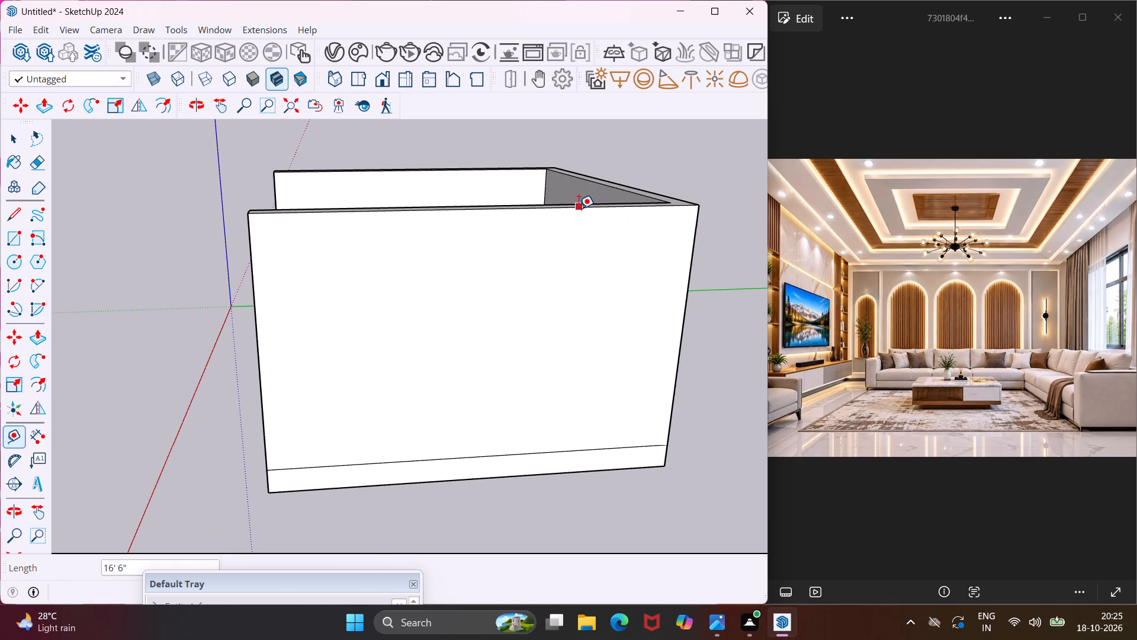
{"action": "type", "text": "2'"}
{"action": "key", "text": "Return"}
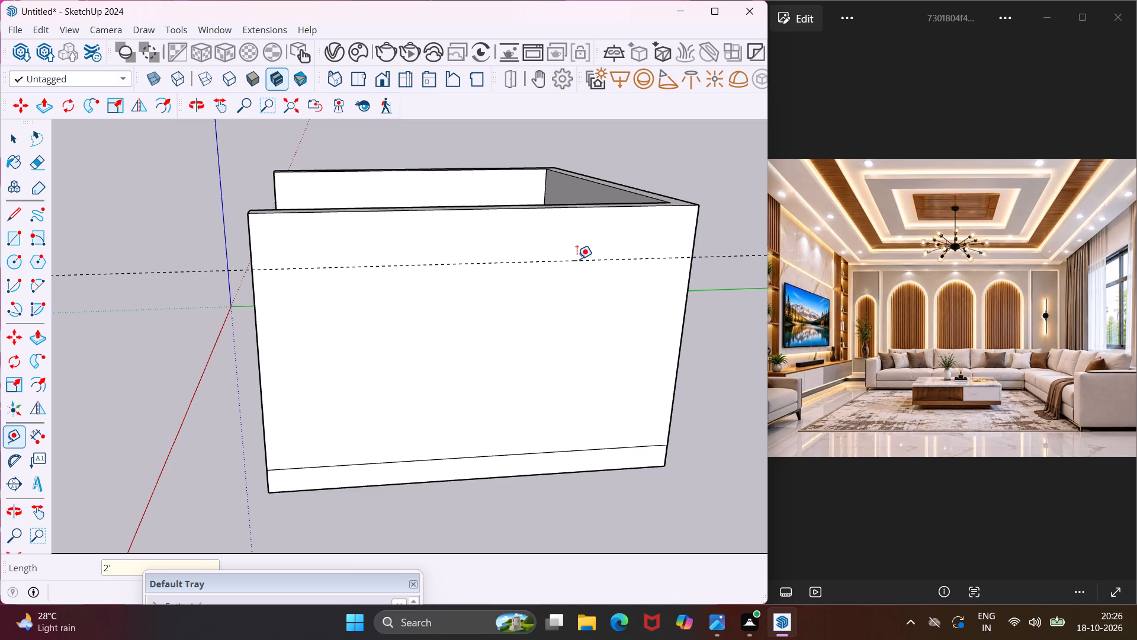
Place vertical guide lines 2' in from both side edges of that outer wall face.
{"action": "left_click", "coordinate": [682, 321]}
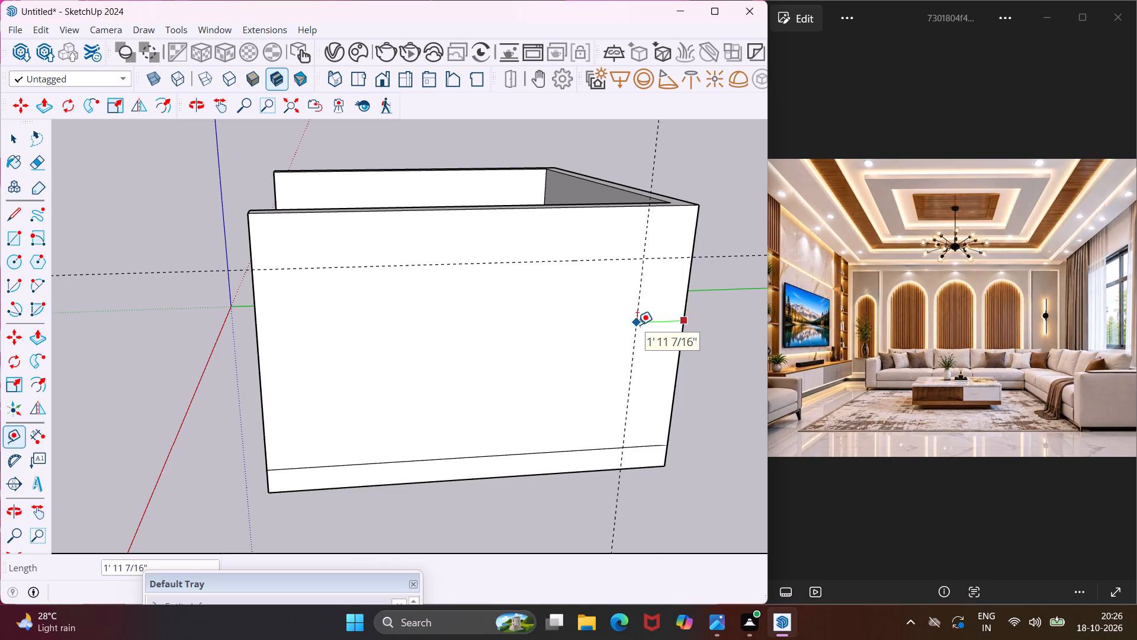
{"action": "key", "text": "2"}
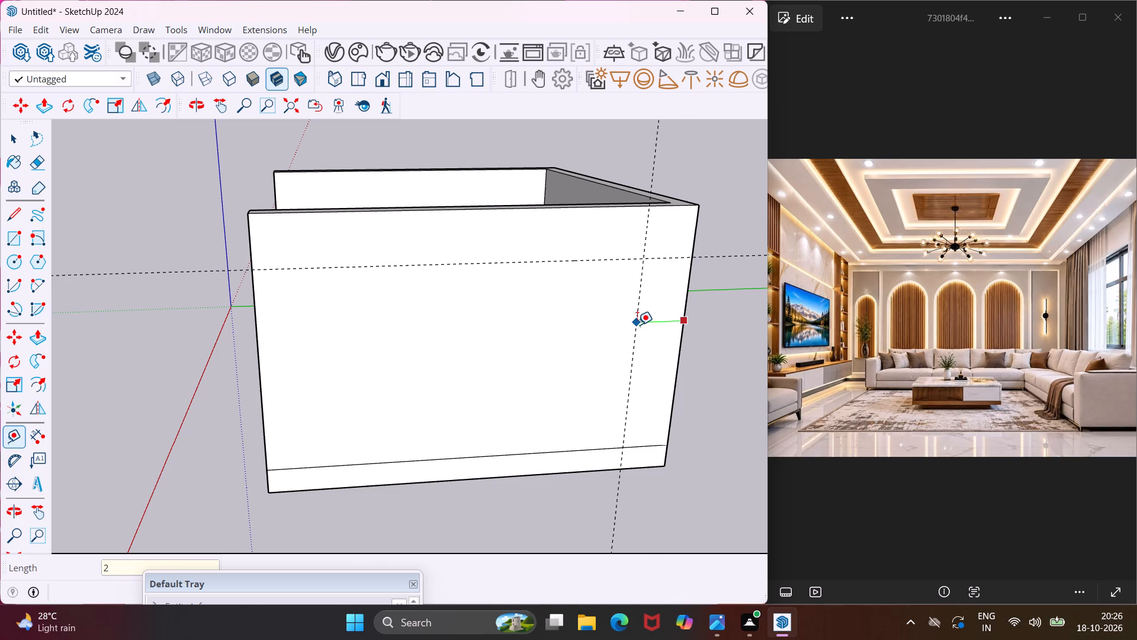
{"action": "key", "text": "apostrophe"}
{"action": "key", "text": "Return"}
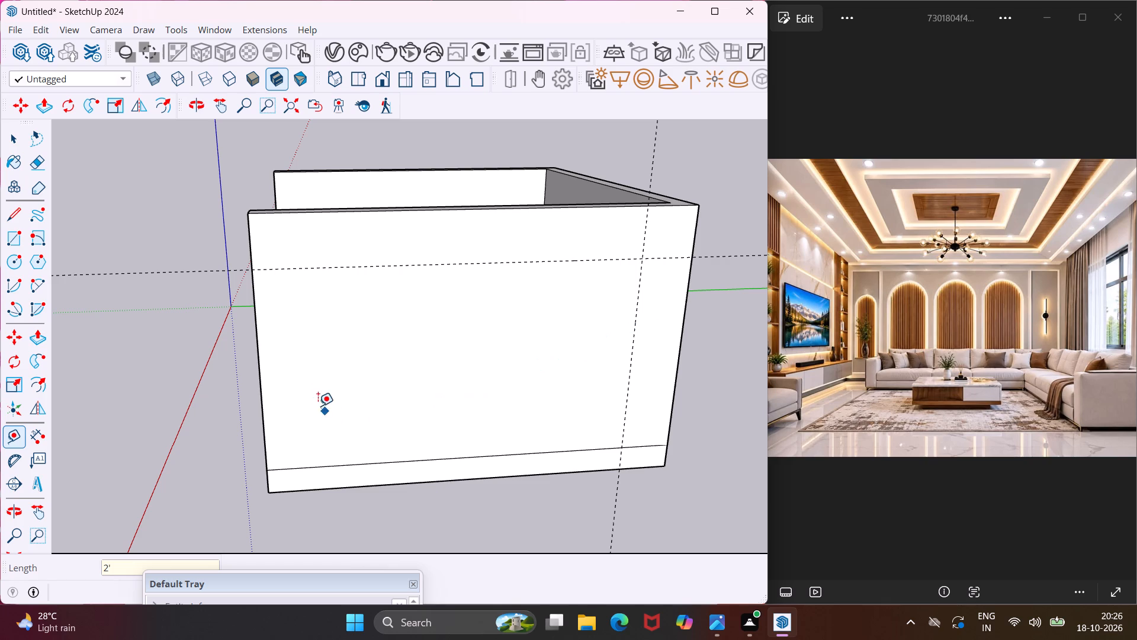
{"action": "left_click", "coordinate": [261, 363]}
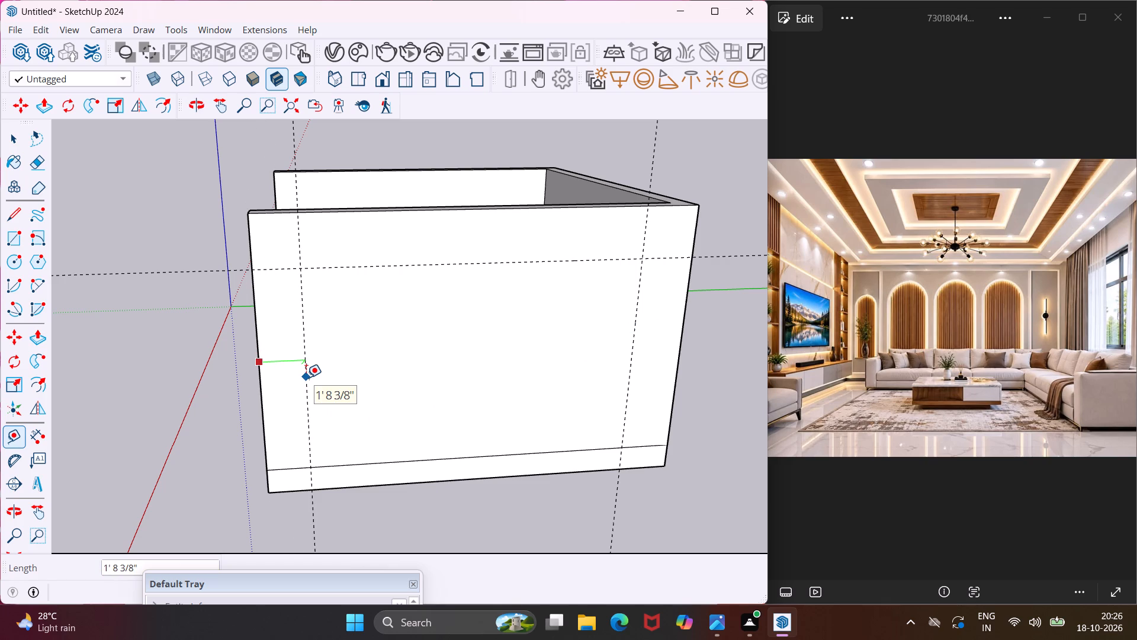
{"action": "type", "text": "2'"}
{"action": "key", "text": "Return"}
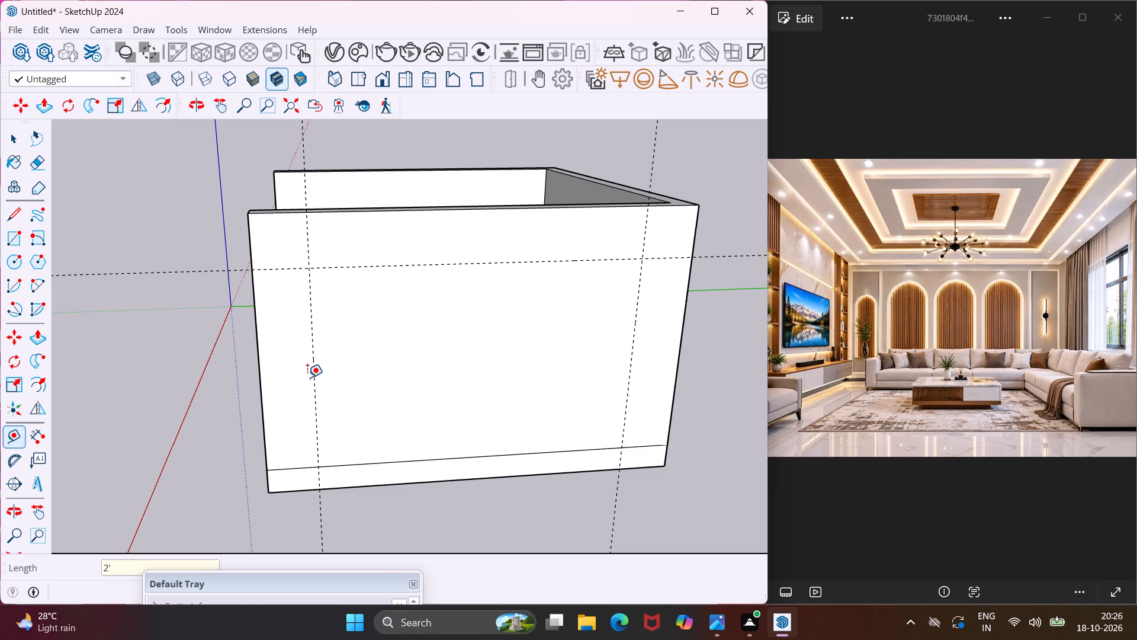
Place a horizontal guide line 2' above the line where that wall meets the floor slab.
{"action": "left_click", "coordinate": [439, 458]}
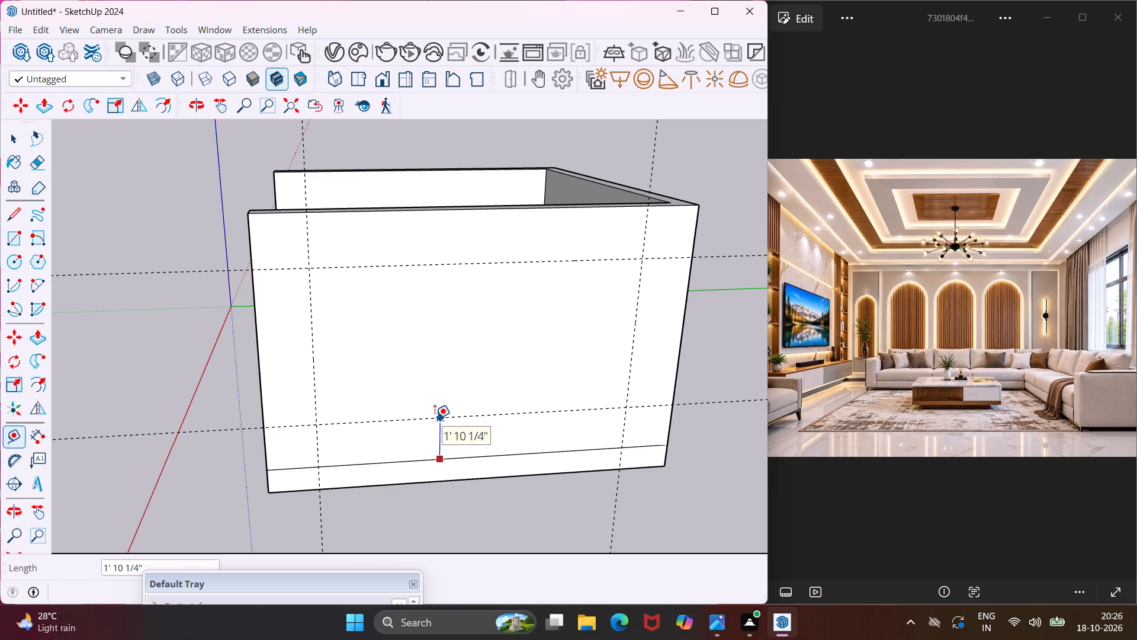
{"action": "type", "text": "2'"}
{"action": "key", "text": "Return"}
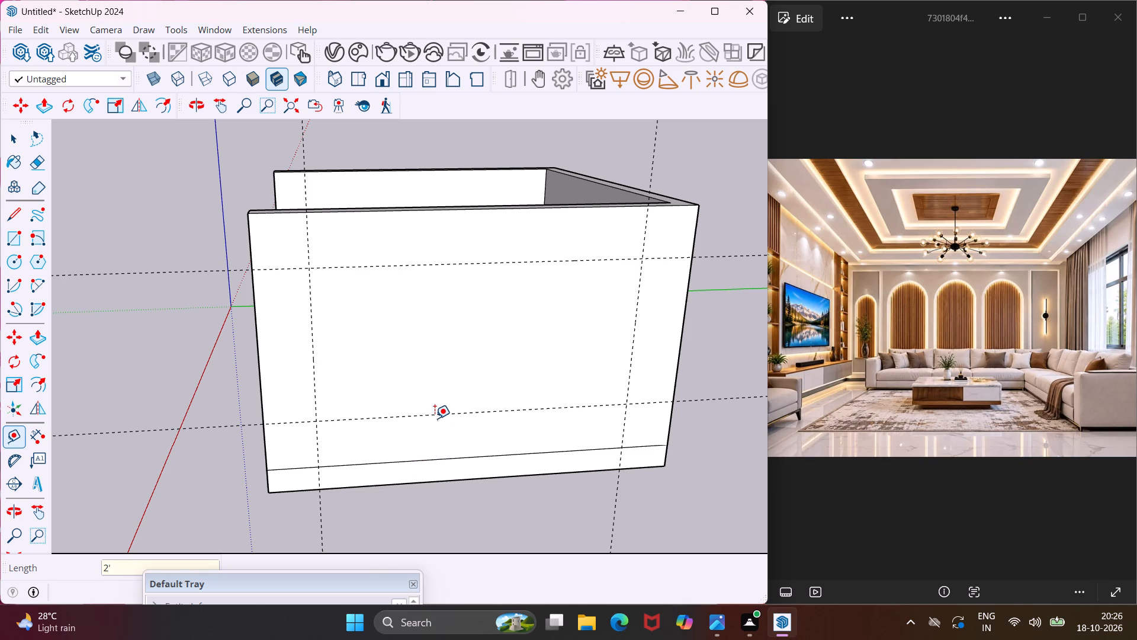
Draw a 12' 6" by 6' window rectangle on the side wall between the opposite guide intersections.
{"action": "left_click", "coordinate": [16, 233]}
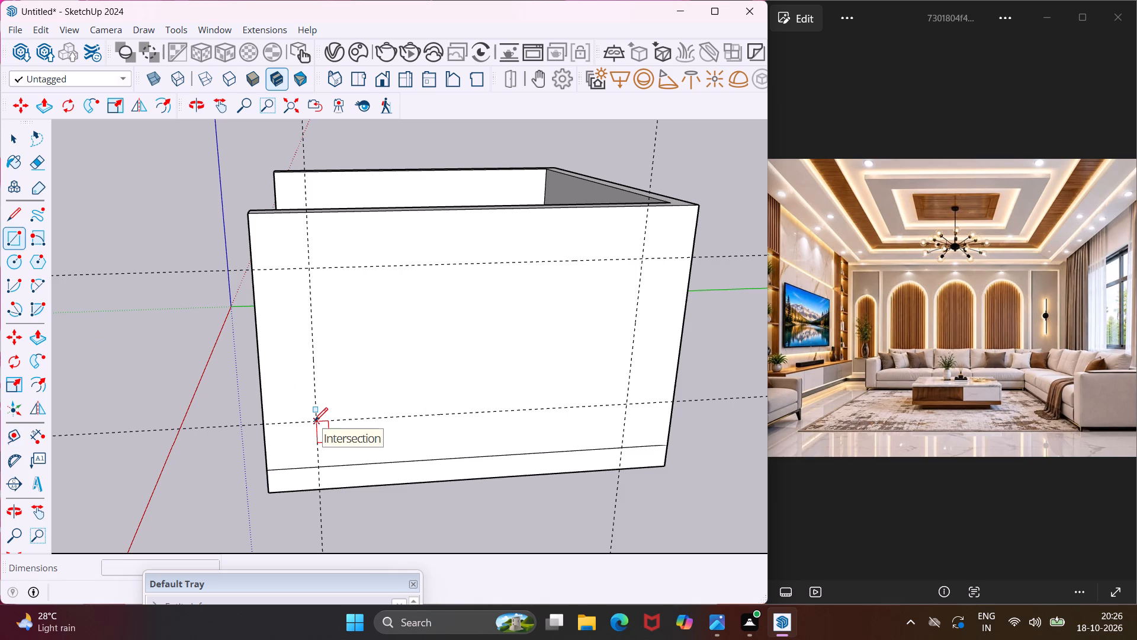
{"action": "left_click", "coordinate": [314, 421]}
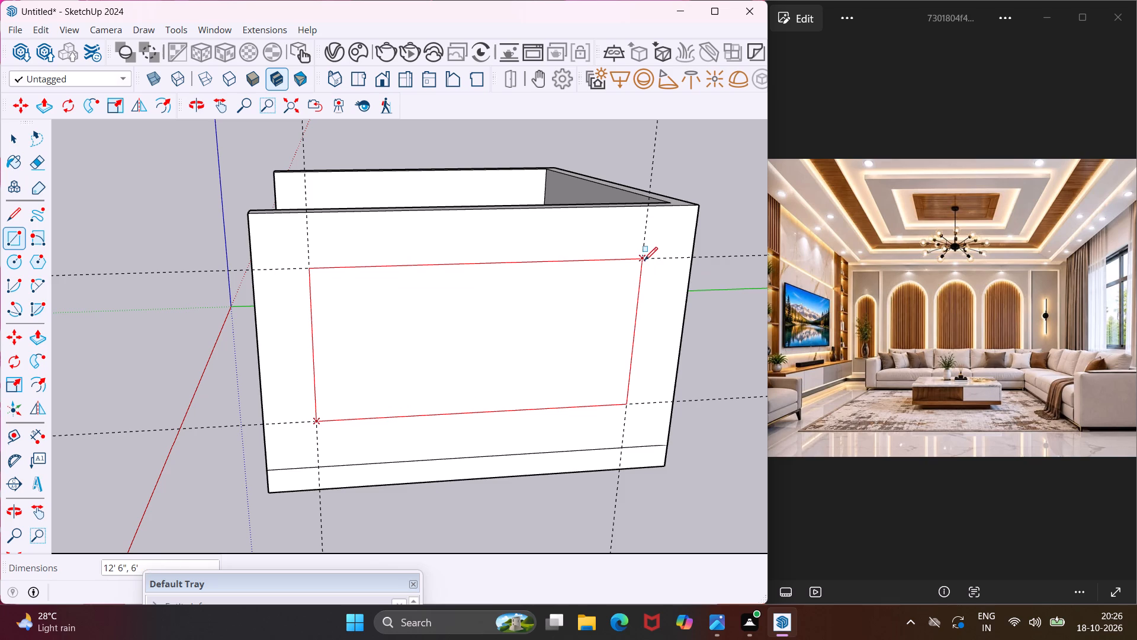
{"action": "left_click", "coordinate": [643, 259]}
{"action": "key", "text": "Escape"}
{"action": "key", "text": "space"}
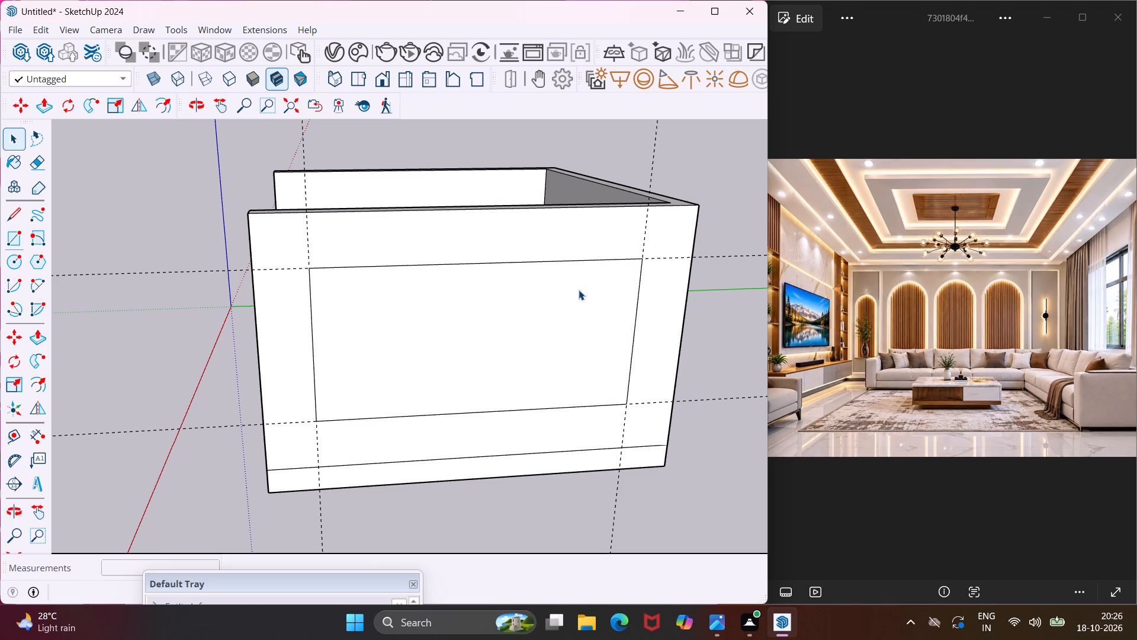
{"action": "middle_click_drag", "start_coordinate": [584, 291], "coordinate": [721, 417]}
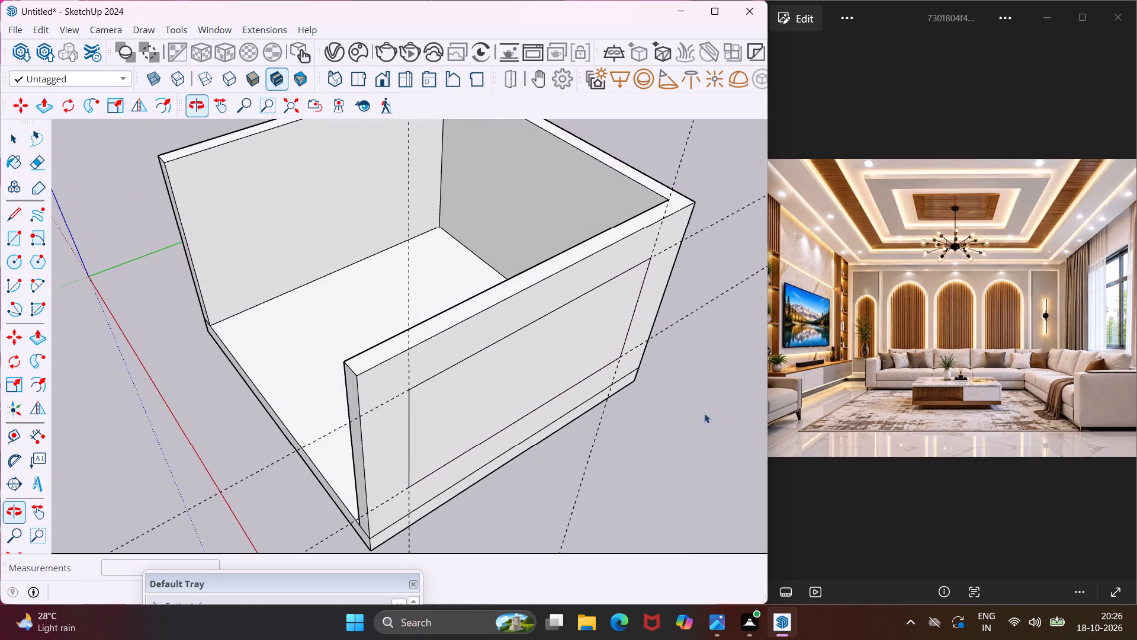
Push/Pull the window rectangle 9" through the side wall to cut the window opening.
{"action": "scroll", "coordinate": [546, 359], "scroll_direction": "up", "scroll_amount": 2}
{"action": "left_click", "coordinate": [538, 361]}
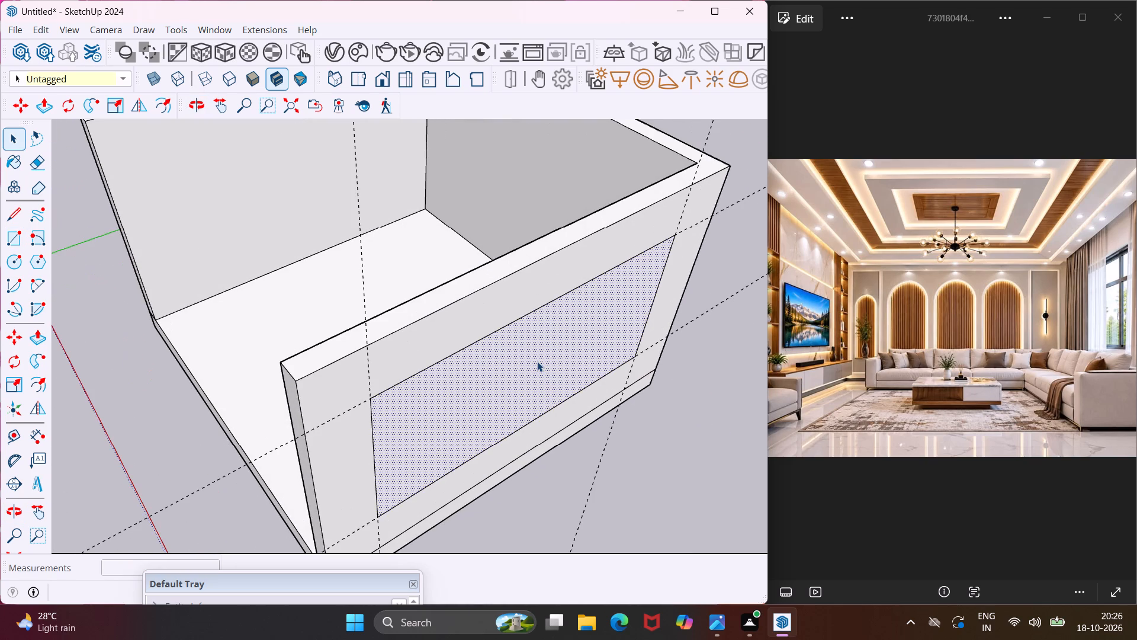
{"action": "key", "text": "p"}
{"action": "left_click", "coordinate": [537, 361]}
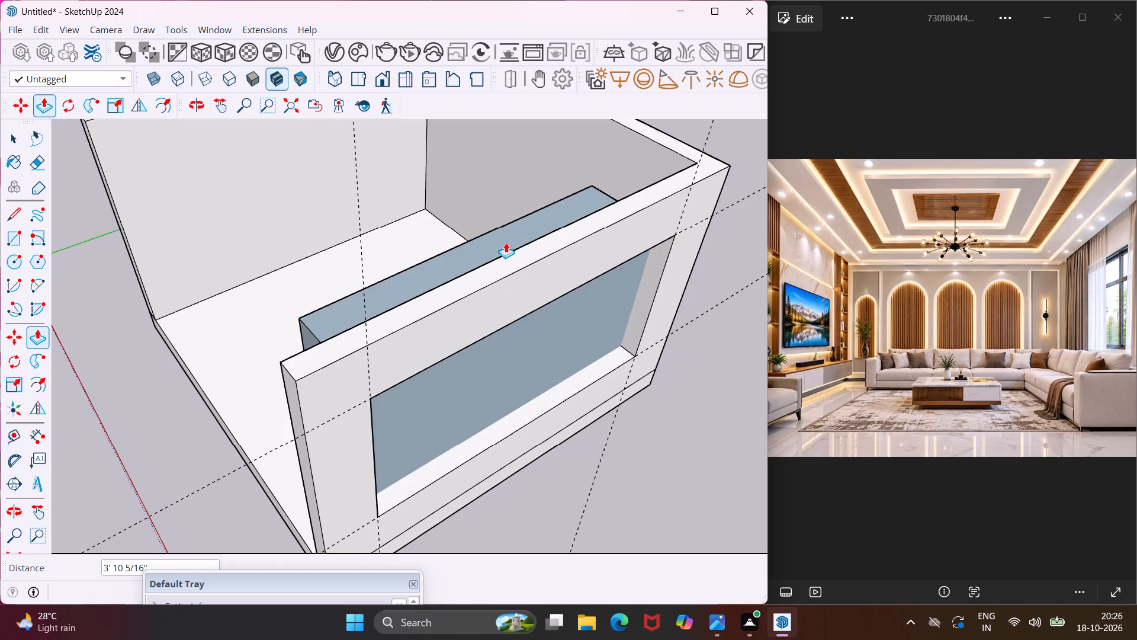
{"action": "left_click", "coordinate": [513, 249]}
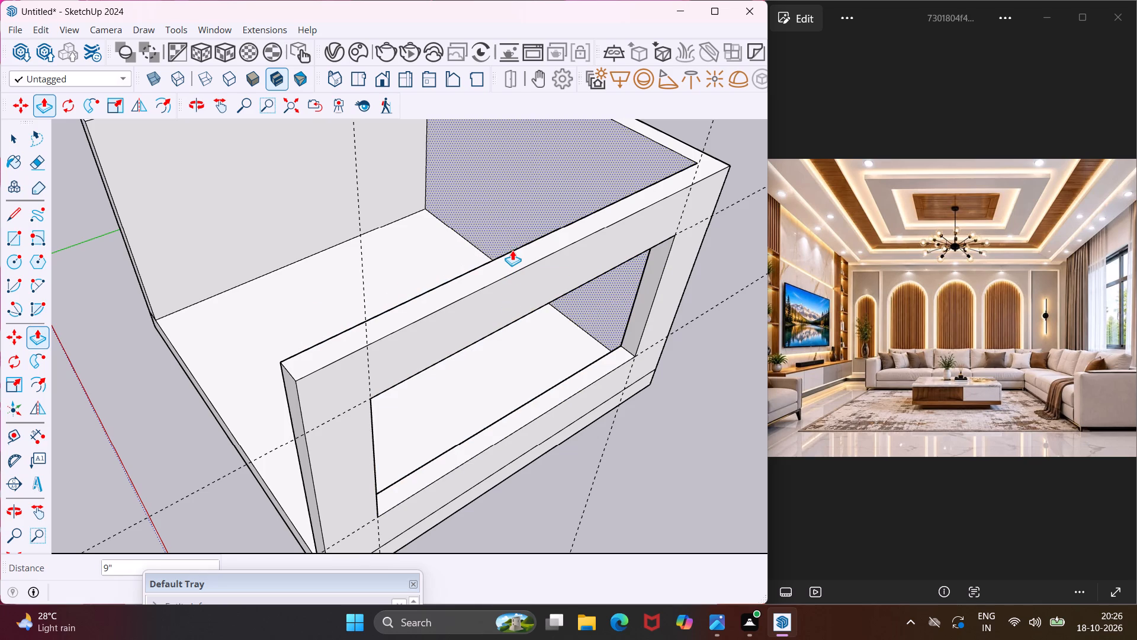
{"action": "key", "text": "Escape"}
{"action": "key", "text": "space"}
Open the Chaos Cosmos asset browser, move it clear of the window opening and start an asset search.
{"action": "middle_click_drag", "start_coordinate": [567, 356], "coordinate": [461, 284]}
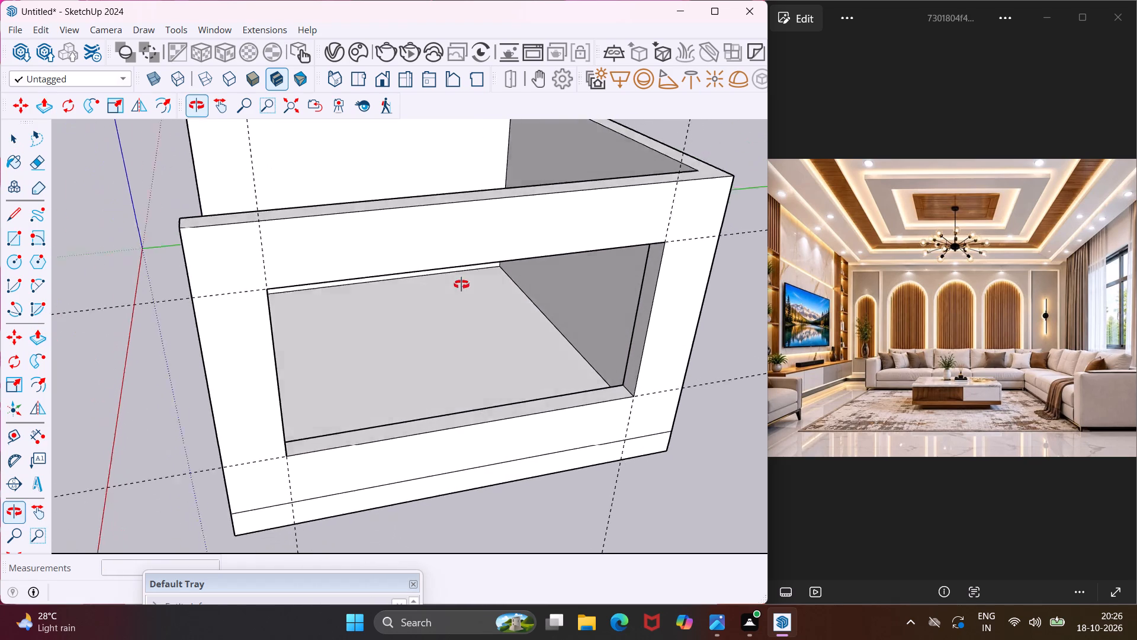
{"action": "middle_click_drag", "start_coordinate": [461, 284], "coordinate": [455, 242]}
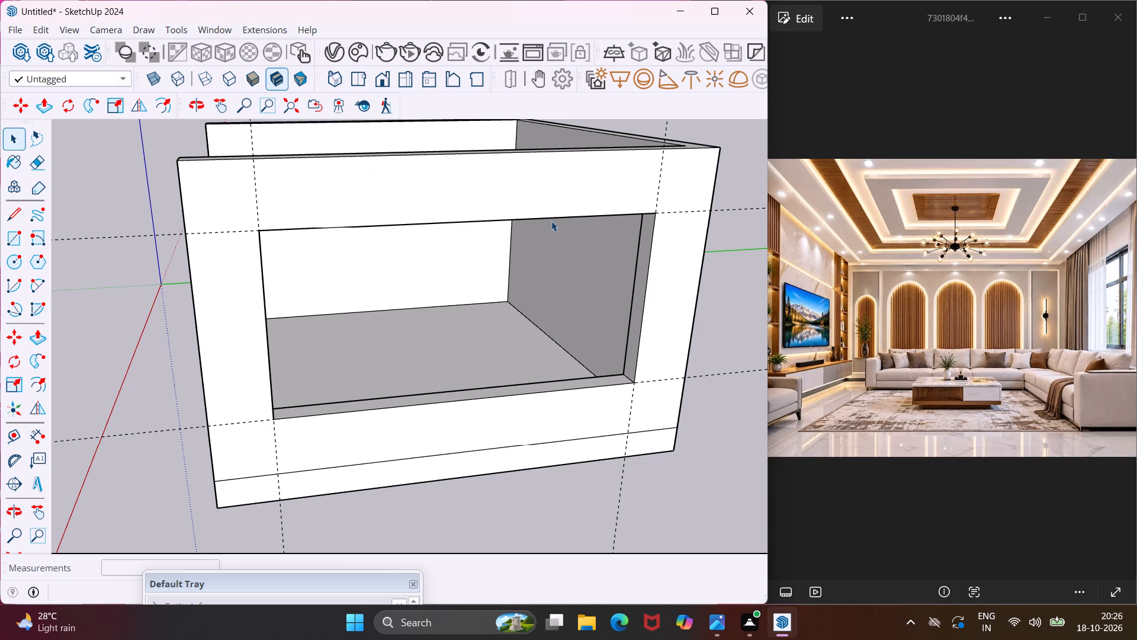
{"action": "left_click", "coordinate": [348, 57]}
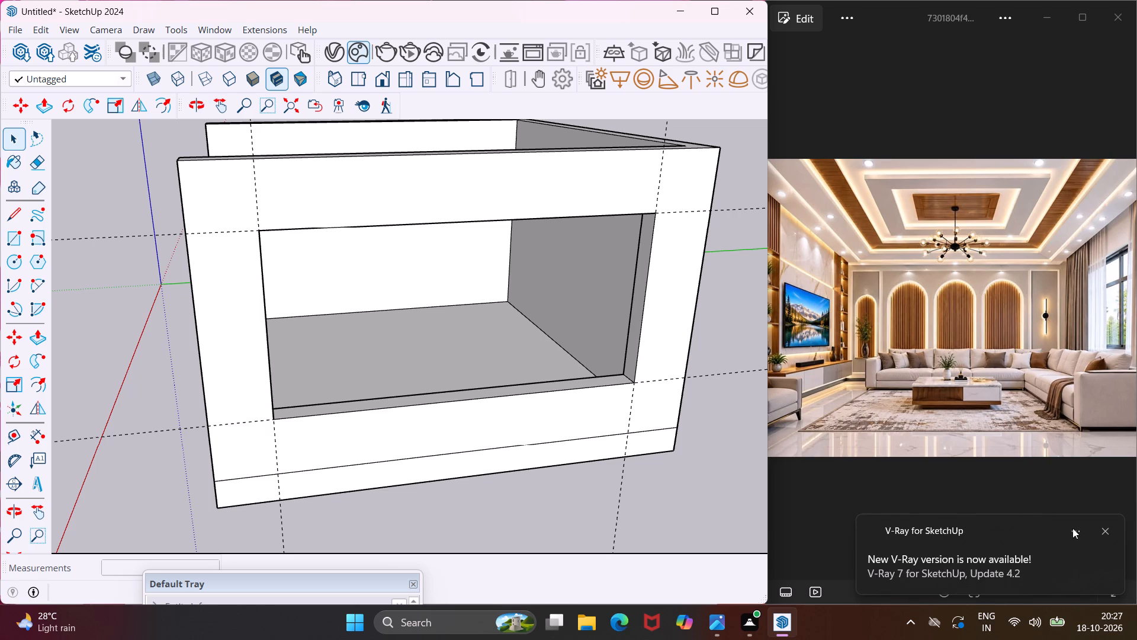
{"action": "left_click", "coordinate": [1103, 528]}
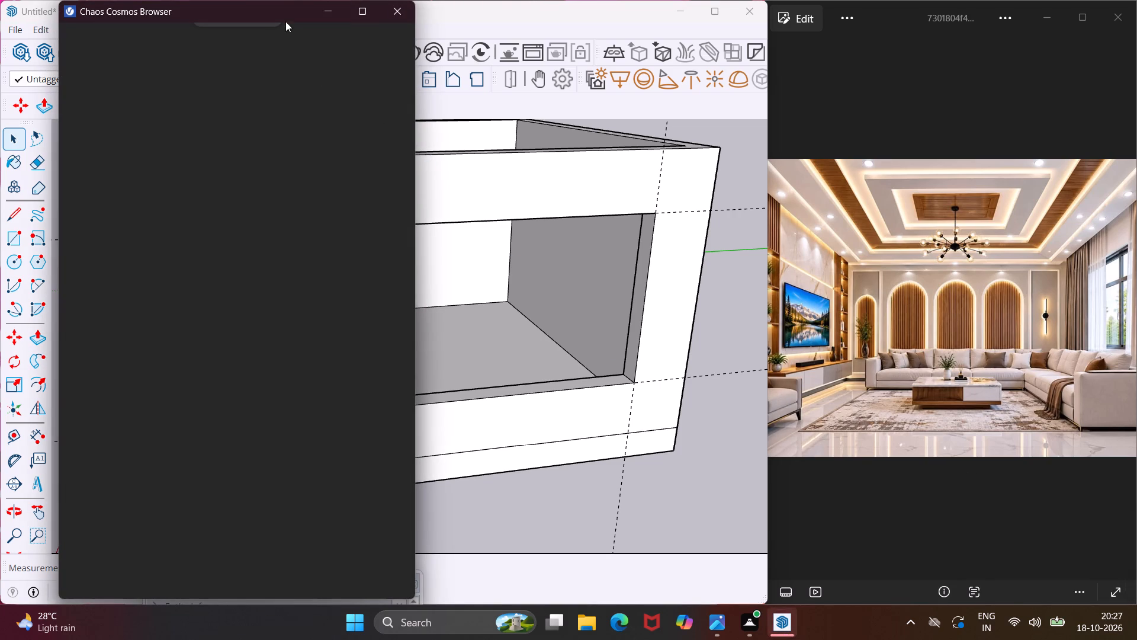
{"action": "left_click_drag", "start_coordinate": [281, 8], "coordinate": [243, 68]}
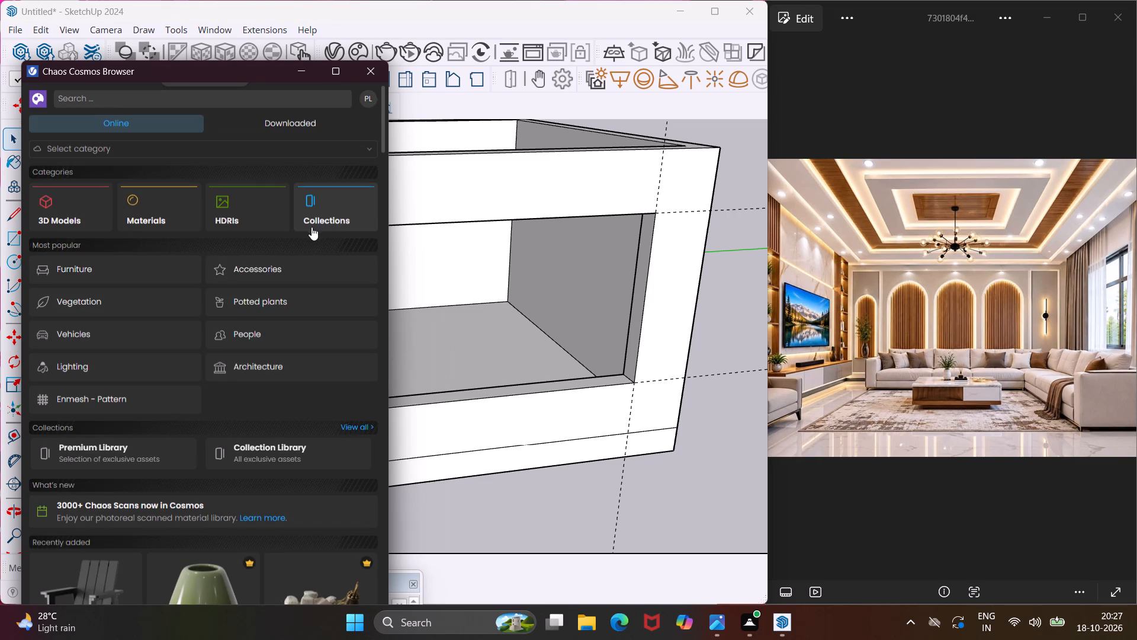
{"action": "left_click", "coordinate": [246, 141]}
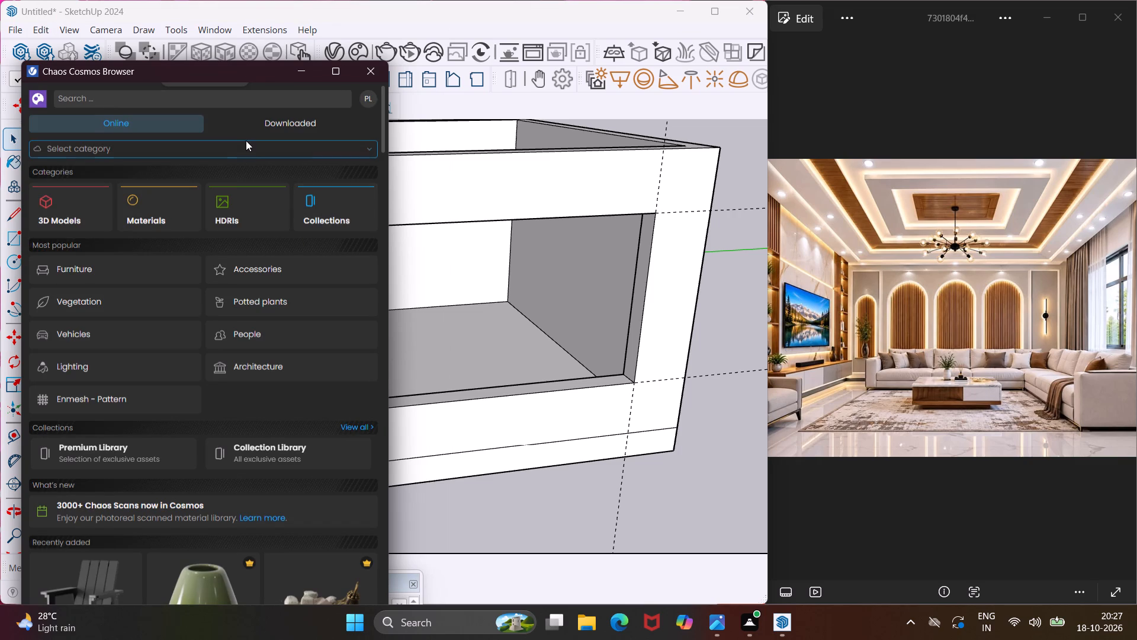
{"action": "left_click", "coordinate": [228, 92]}
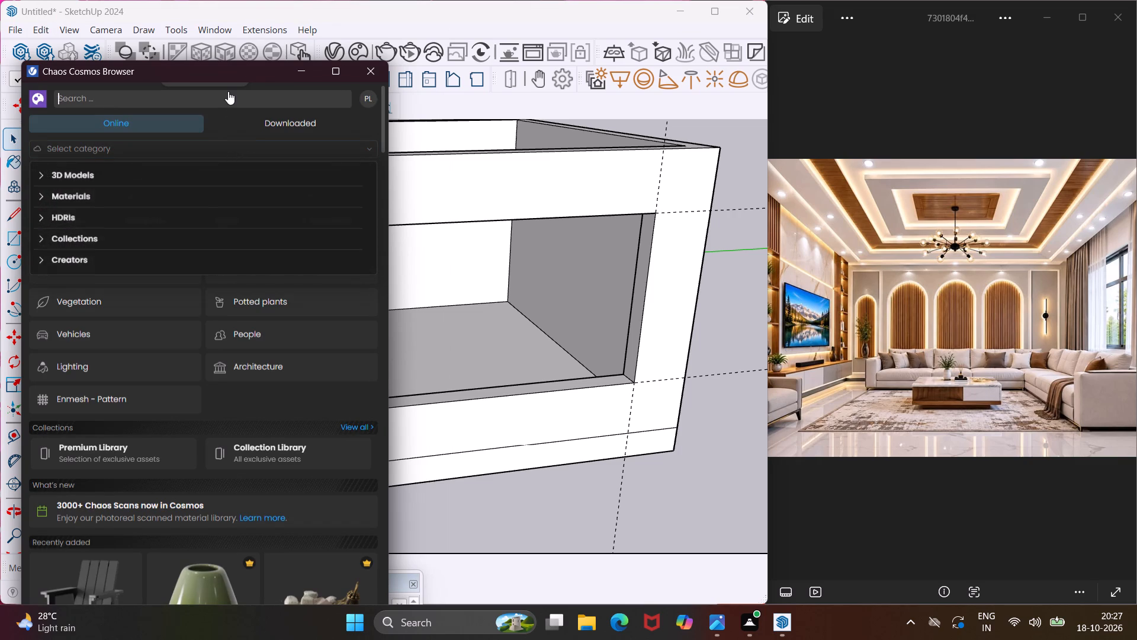
{"action": "left_click", "coordinate": [228, 91]}
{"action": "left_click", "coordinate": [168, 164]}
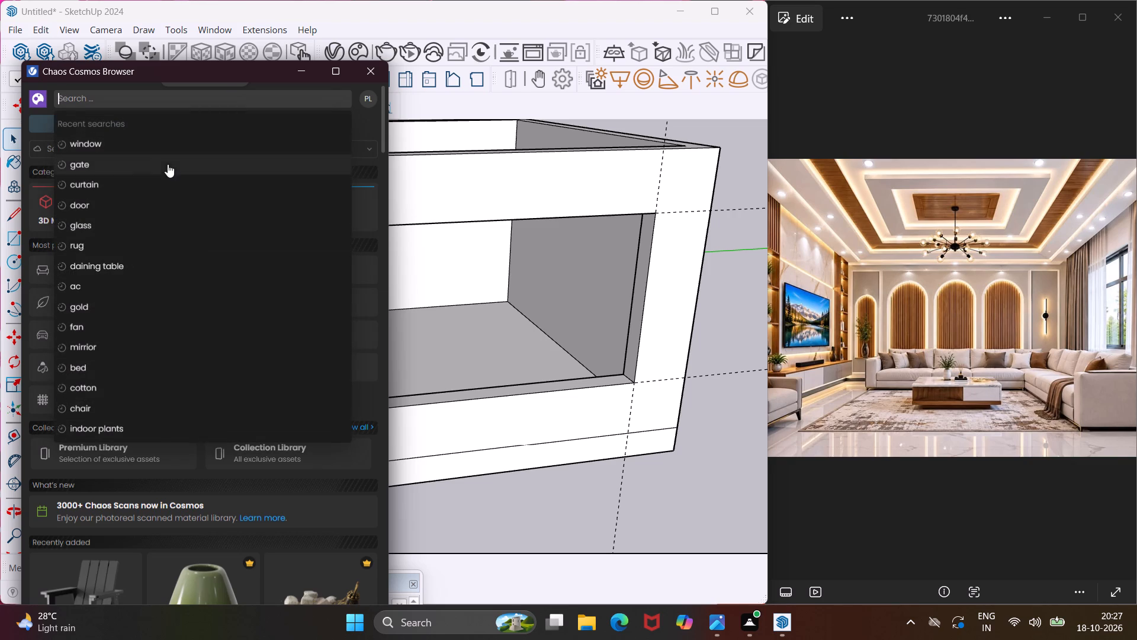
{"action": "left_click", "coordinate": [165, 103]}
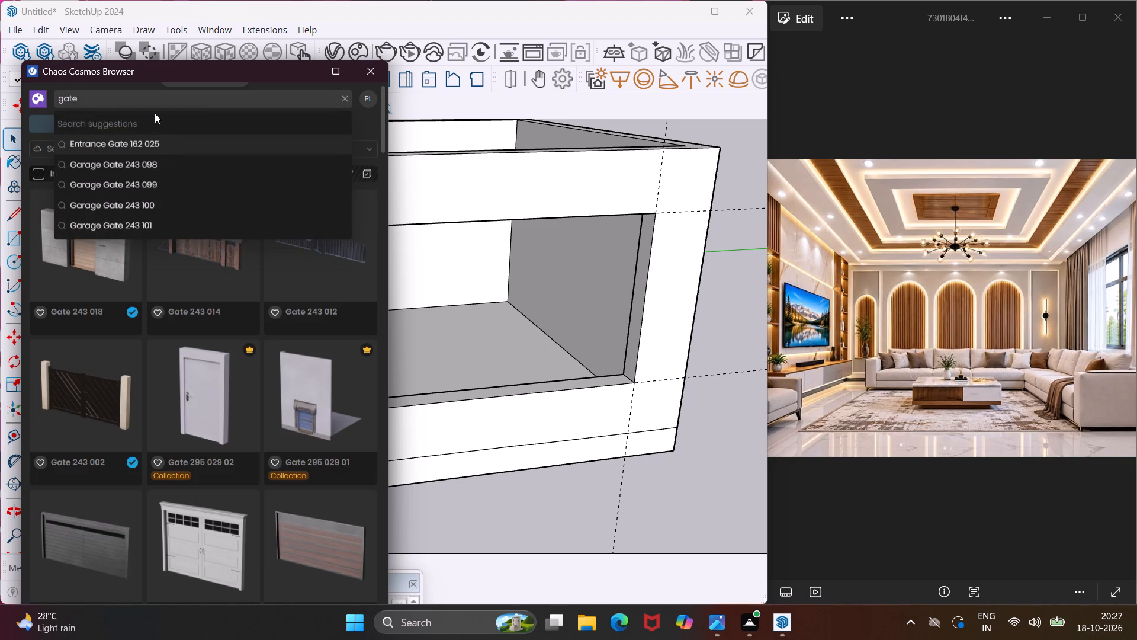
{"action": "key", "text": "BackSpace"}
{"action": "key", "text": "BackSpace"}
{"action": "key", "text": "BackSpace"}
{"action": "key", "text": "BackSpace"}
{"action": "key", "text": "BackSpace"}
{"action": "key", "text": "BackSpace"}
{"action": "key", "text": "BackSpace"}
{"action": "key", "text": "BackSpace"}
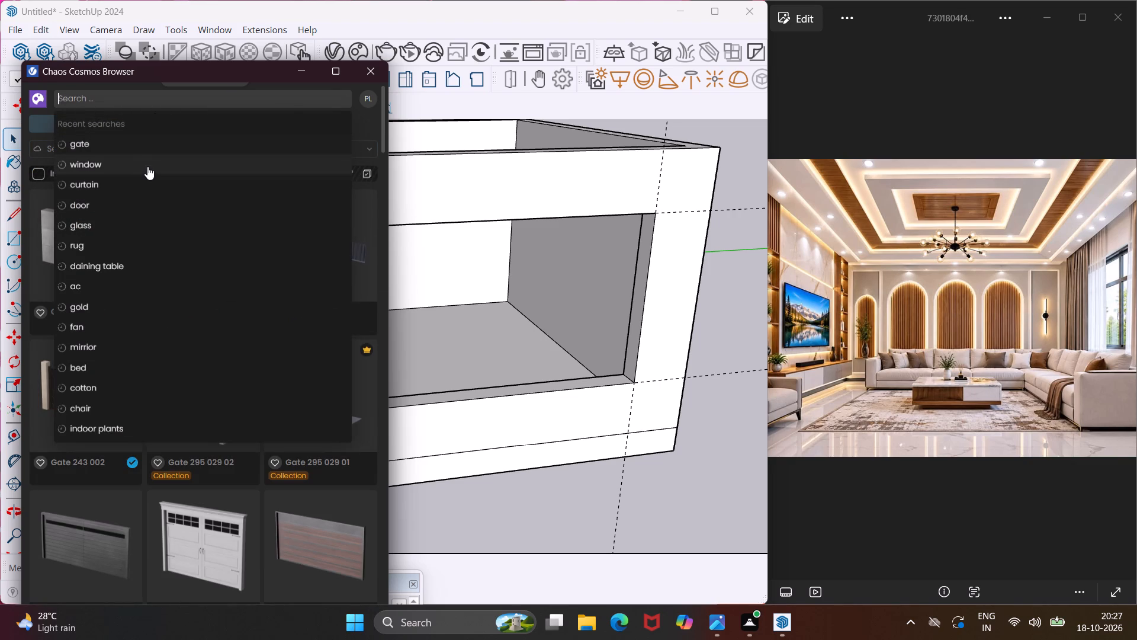
Search the Cosmos library for "window" and examine the available models for one that suits the wide wall opening.
{"action": "left_click", "coordinate": [147, 167]}
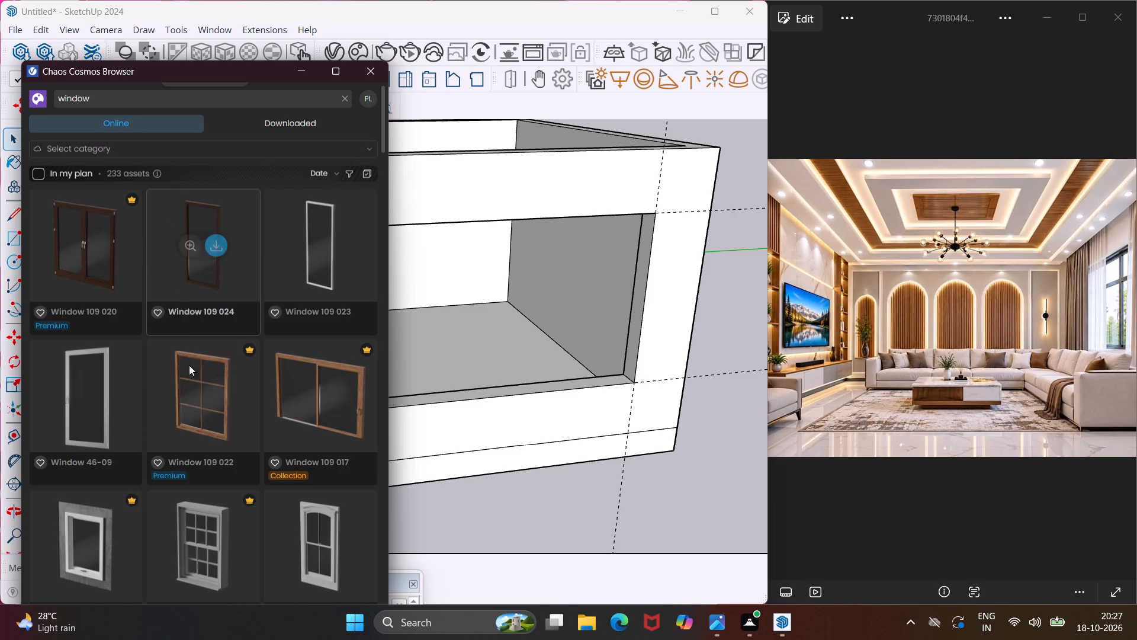
{"action": "scroll", "coordinate": [192, 469], "scroll_direction": "down", "scroll_amount": 3}
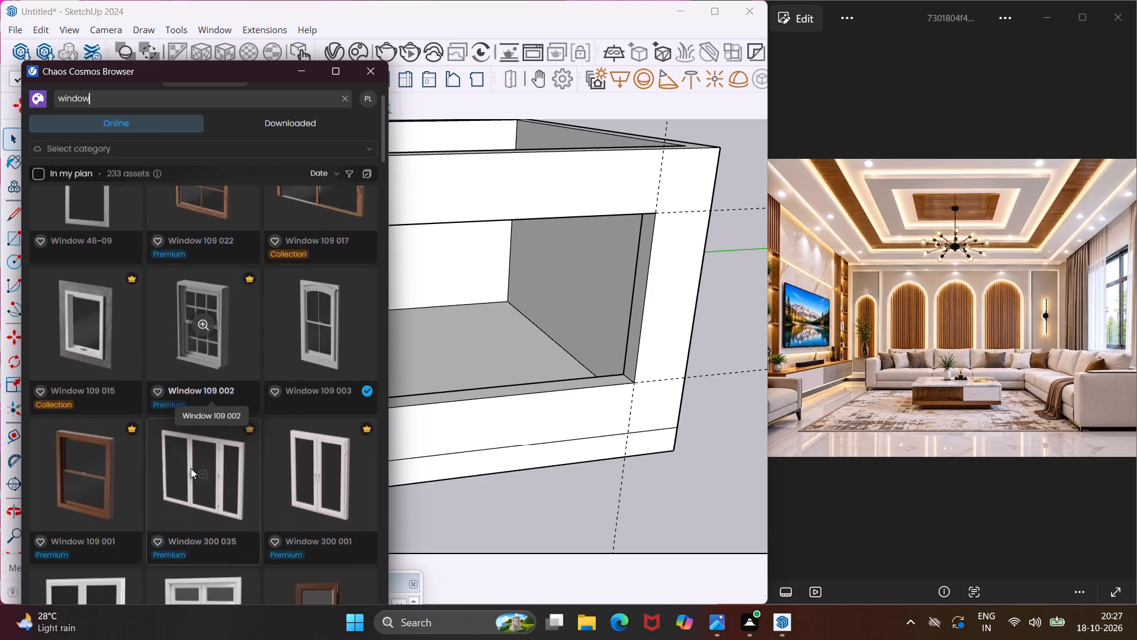
{"action": "scroll", "coordinate": [191, 468], "scroll_direction": "down", "scroll_amount": 1}
{"action": "scroll", "coordinate": [191, 468], "scroll_direction": "up", "scroll_amount": 2}
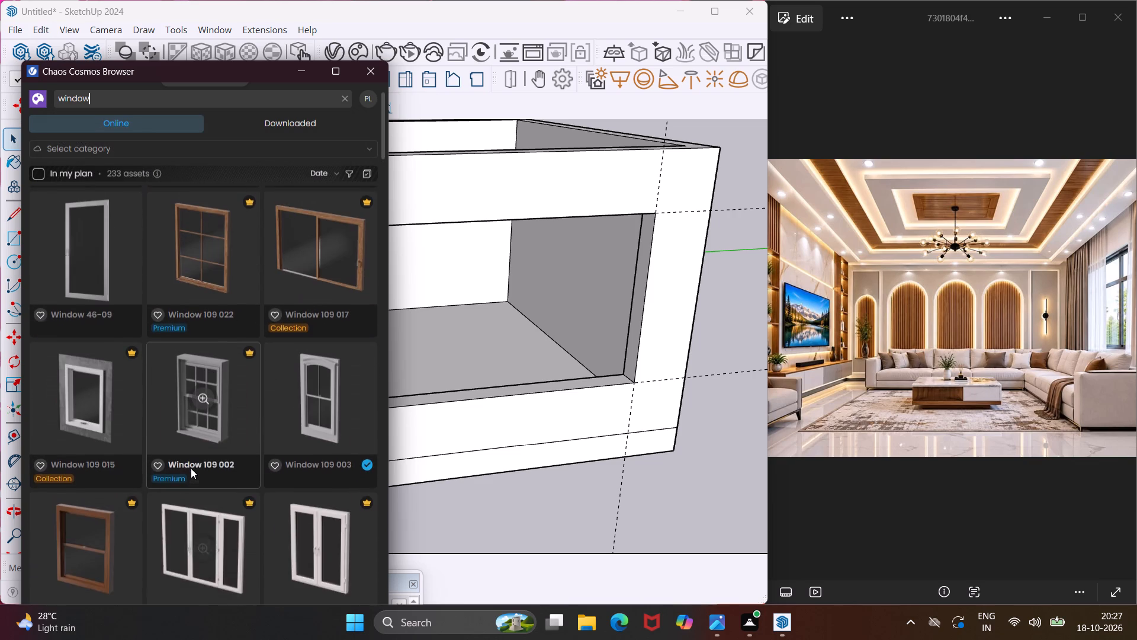
{"action": "scroll", "coordinate": [191, 468], "scroll_direction": "up", "scroll_amount": 1}
{"action": "scroll", "coordinate": [191, 468], "scroll_direction": "down", "scroll_amount": 2}
{"action": "scroll", "coordinate": [191, 468], "scroll_direction": "up", "scroll_amount": 3}
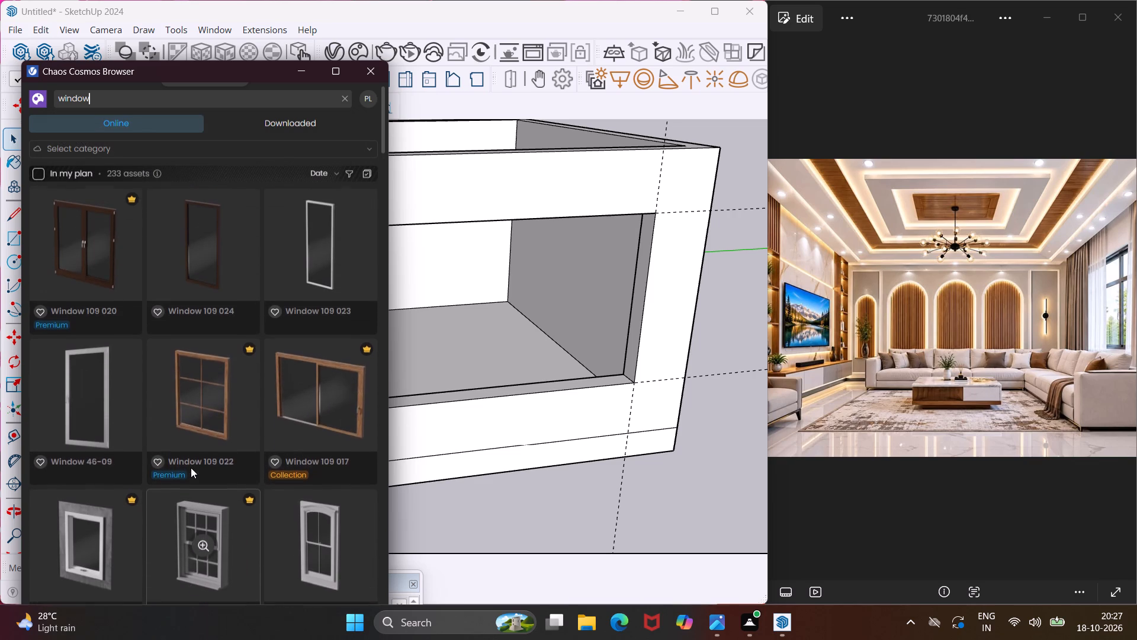
{"action": "scroll", "coordinate": [191, 468], "scroll_direction": "down", "scroll_amount": 5}
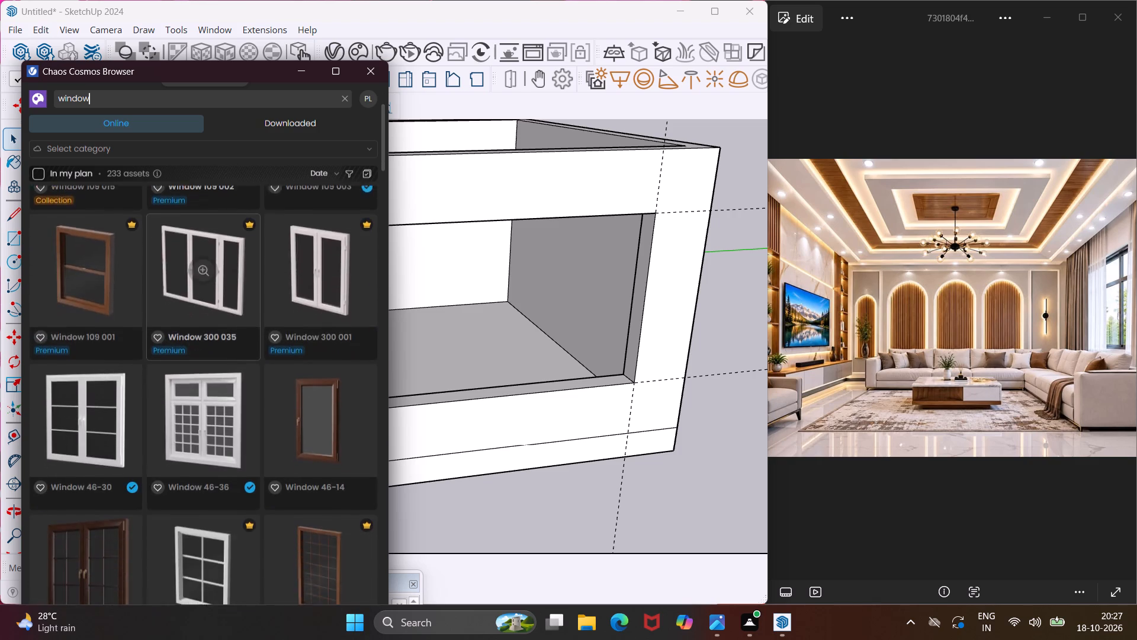
{"action": "scroll", "coordinate": [191, 468], "scroll_direction": "down", "scroll_amount": 6}
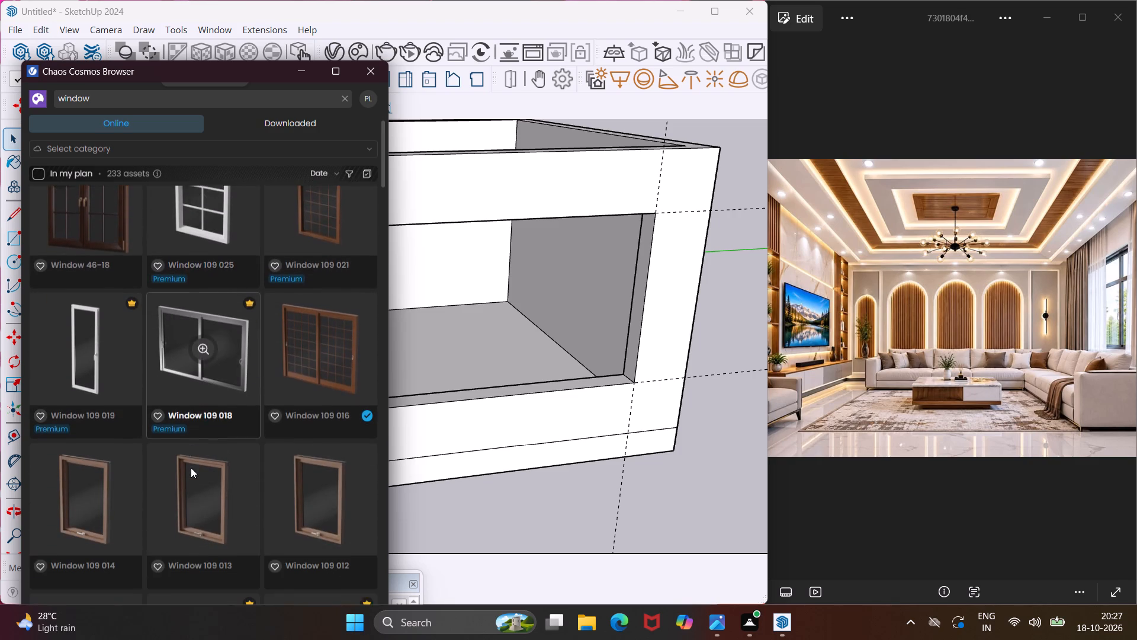
{"action": "scroll", "coordinate": [191, 468], "scroll_direction": "down", "scroll_amount": 3}
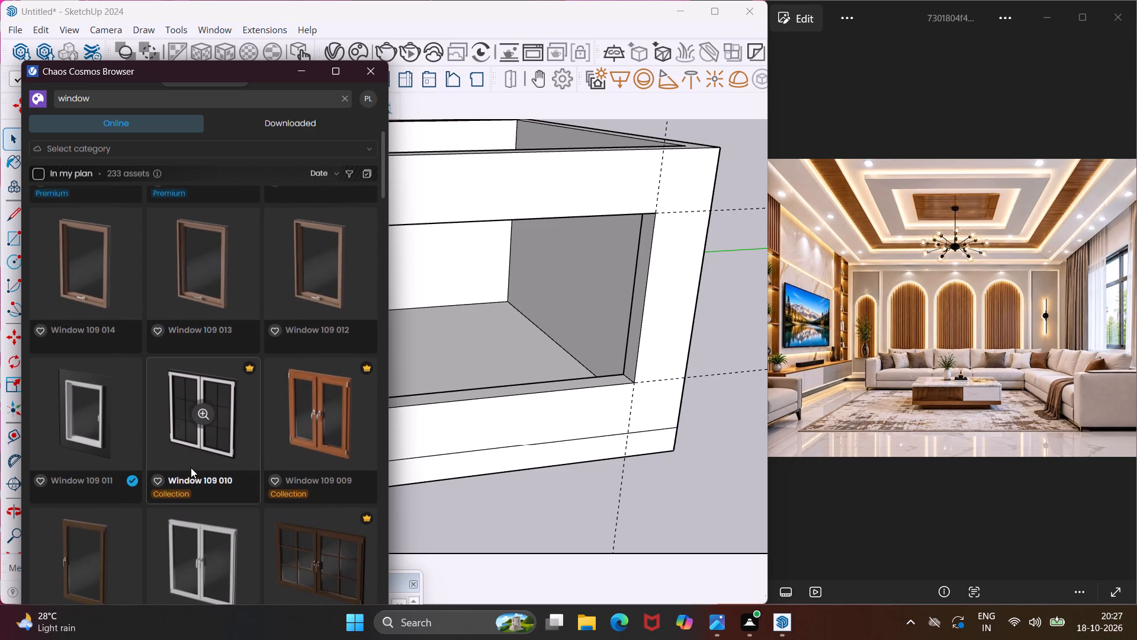
{"action": "scroll", "coordinate": [191, 468], "scroll_direction": "down", "scroll_amount": 2}
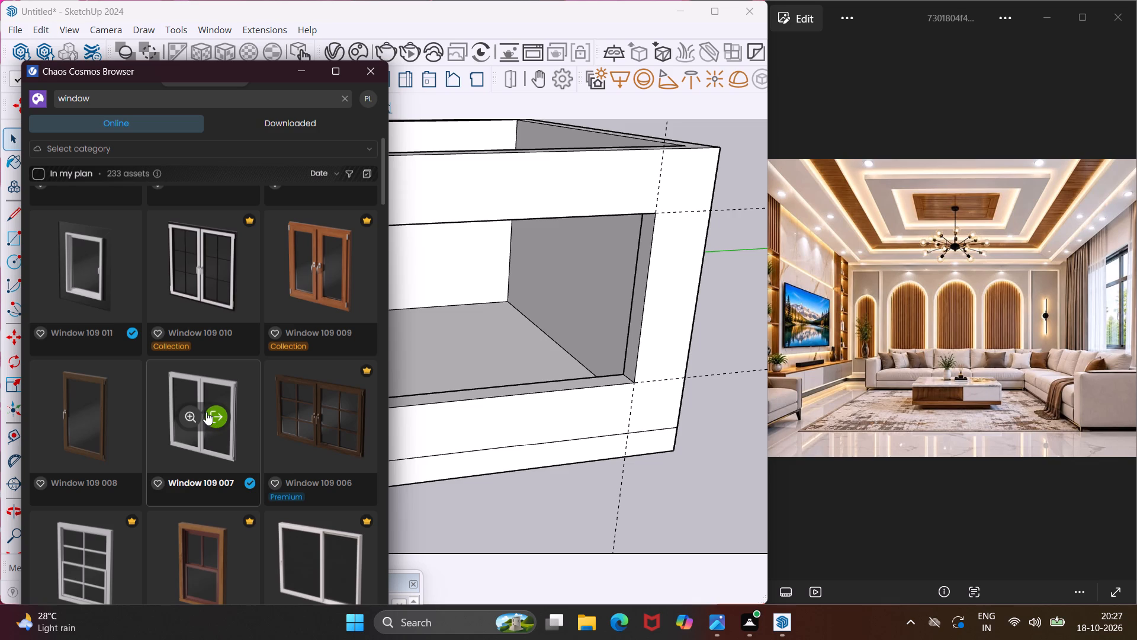
{"action": "scroll", "coordinate": [206, 412], "scroll_direction": "down", "scroll_amount": 6}
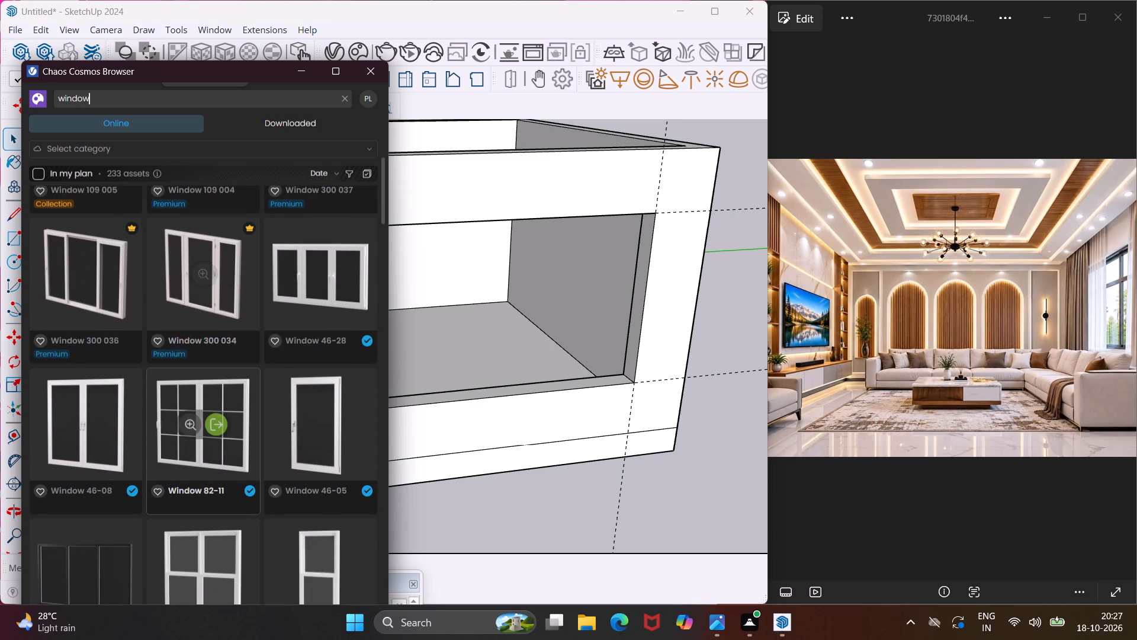
{"action": "scroll", "coordinate": [188, 363], "scroll_direction": "down", "scroll_amount": 5}
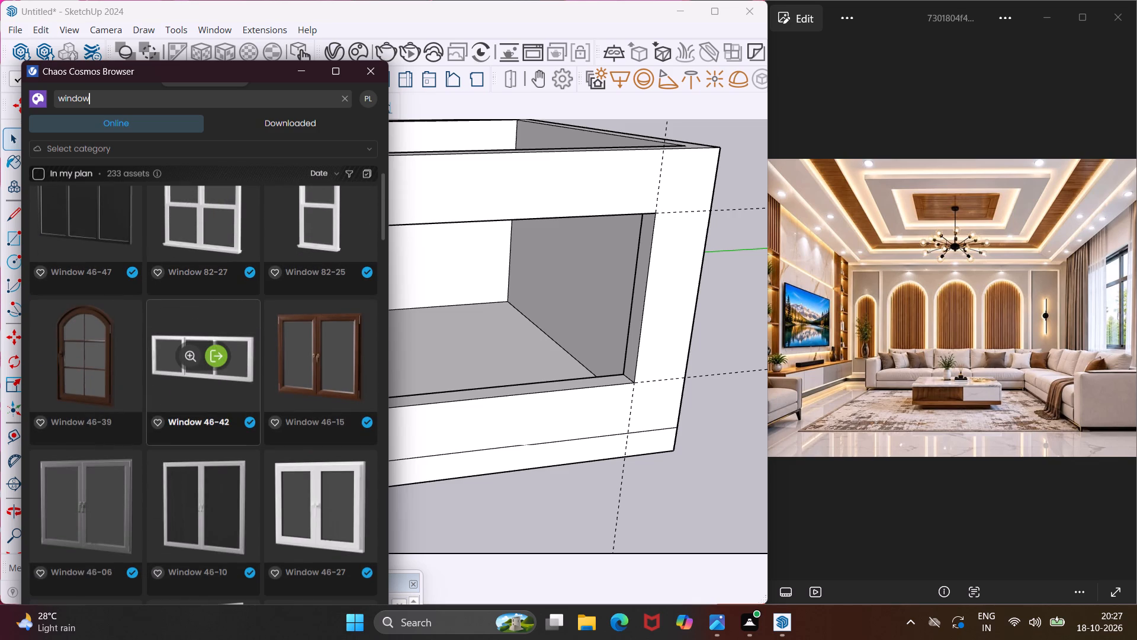
{"action": "scroll", "coordinate": [161, 414], "scroll_direction": "down", "scroll_amount": 6}
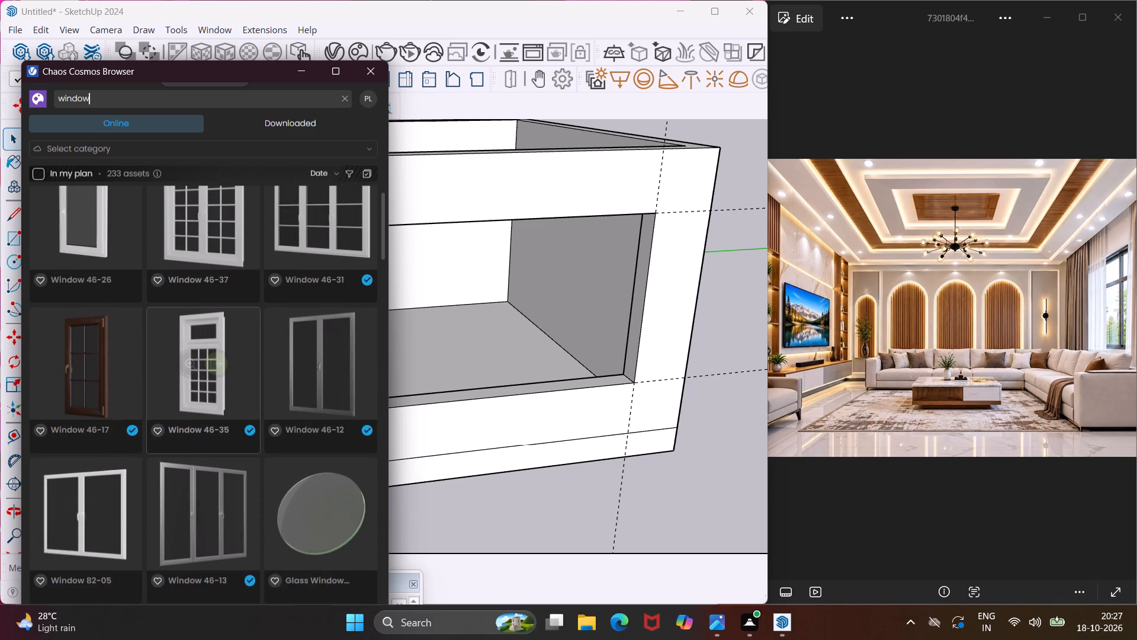
{"action": "scroll", "coordinate": [161, 414], "scroll_direction": "down", "scroll_amount": 5}
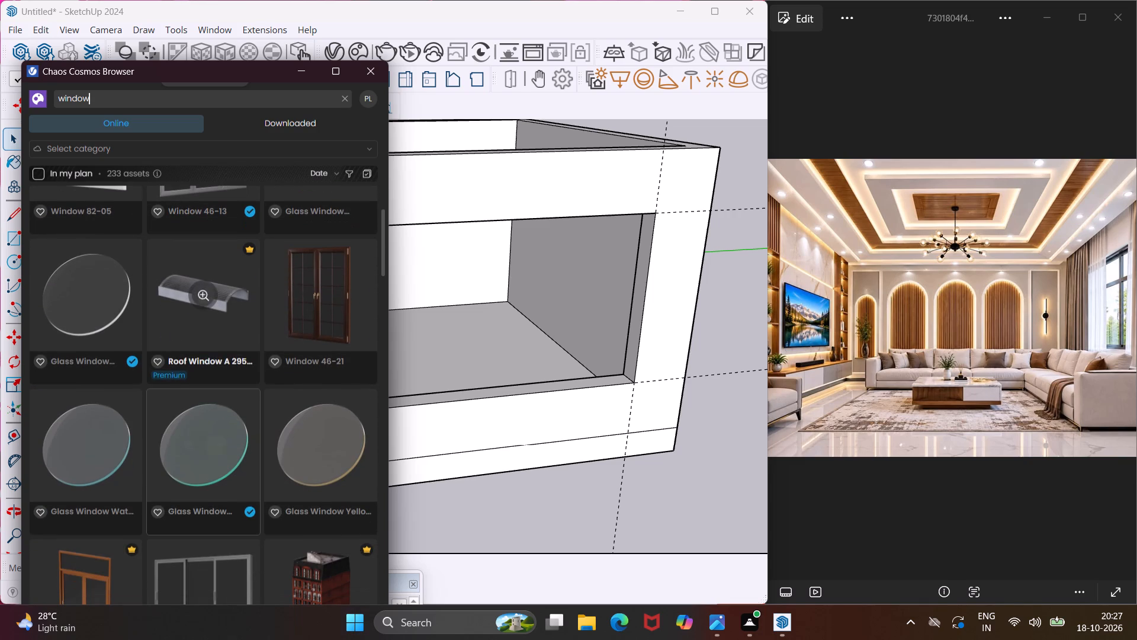
{"action": "scroll", "coordinate": [161, 414], "scroll_direction": "down", "scroll_amount": 3}
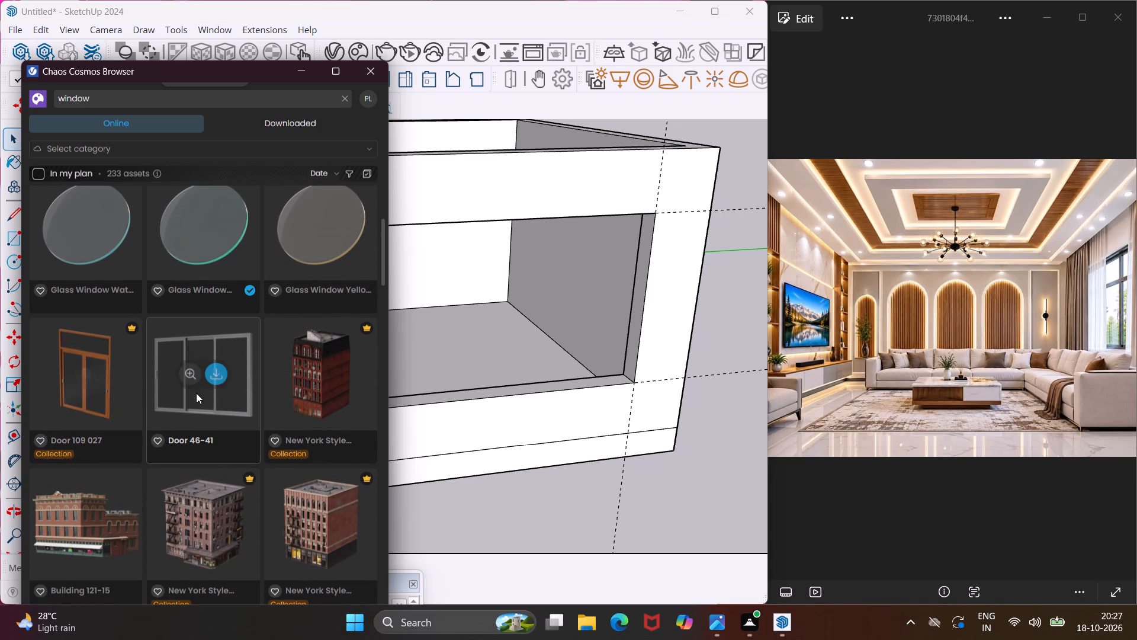
Download the three-panel Door 46-41 model from the Cosmos library.
{"action": "scroll", "coordinate": [222, 366], "scroll_direction": "up", "scroll_amount": 1}
{"action": "scroll", "coordinate": [222, 366], "scroll_direction": "down", "scroll_amount": 5}
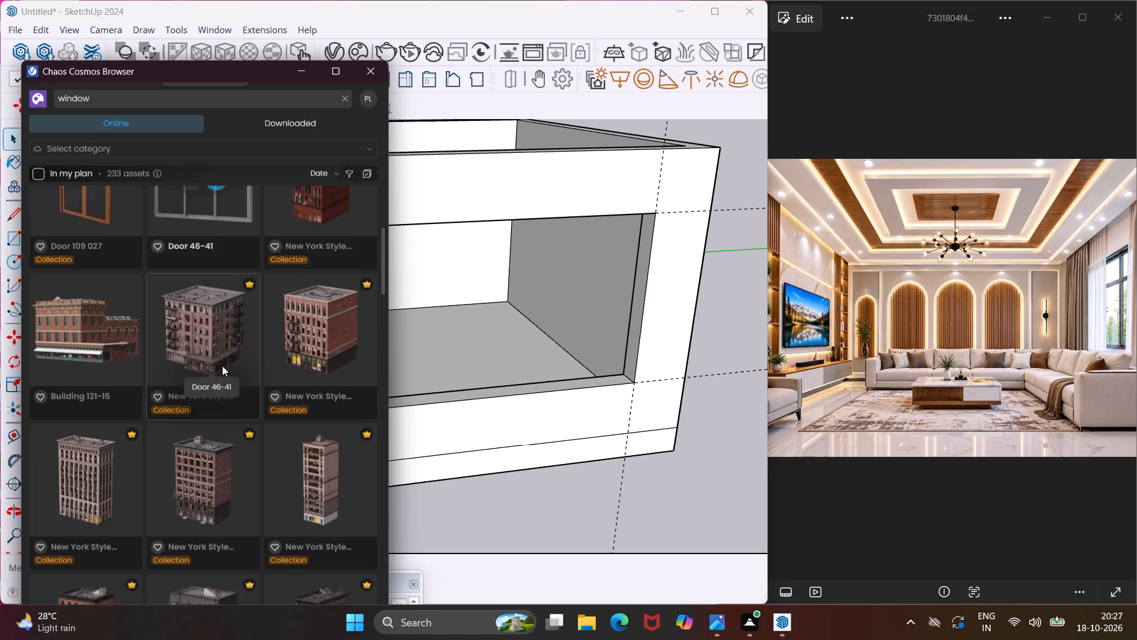
{"action": "scroll", "coordinate": [222, 366], "scroll_direction": "down", "scroll_amount": 1}
{"action": "scroll", "coordinate": [222, 366], "scroll_direction": "up", "scroll_amount": 5}
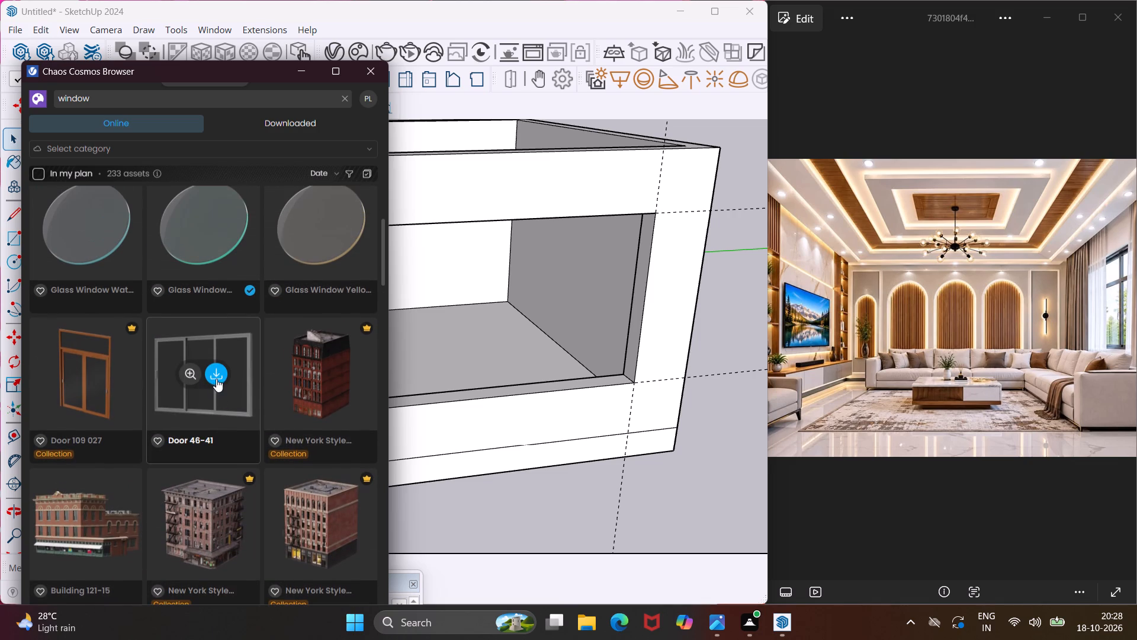
{"action": "left_click", "coordinate": [215, 380]}
Import the three-panel Window 46-31 model from the Cosmos library and place it outside the side wall near the window opening.
{"action": "scroll", "coordinate": [236, 338], "scroll_direction": "up", "scroll_amount": 1}
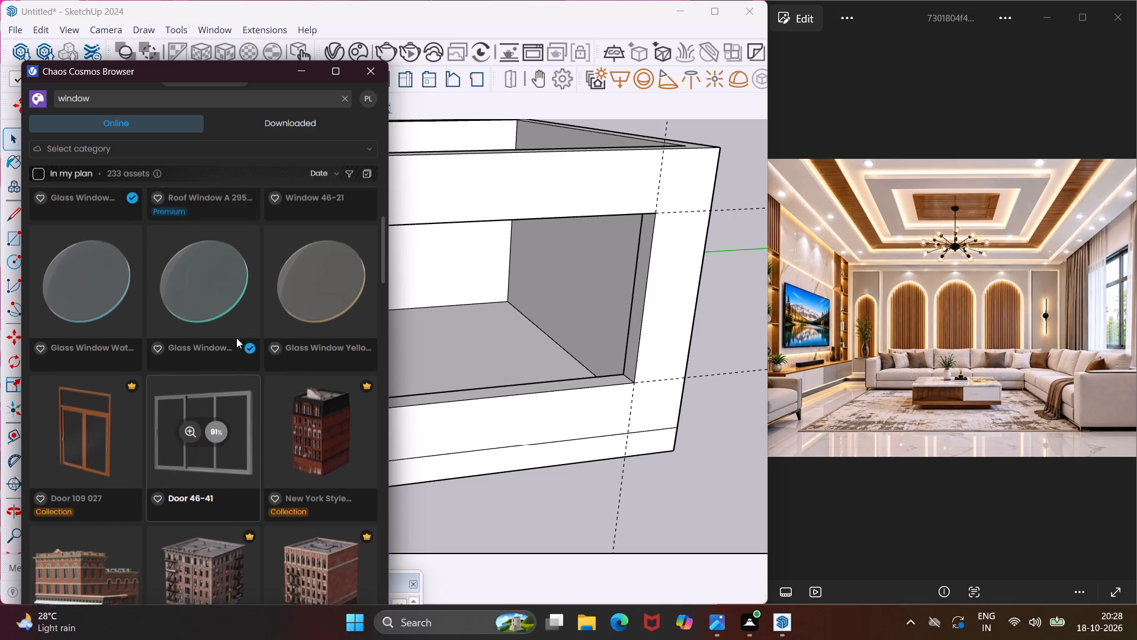
{"action": "scroll", "coordinate": [236, 338], "scroll_direction": "up", "scroll_amount": 4}
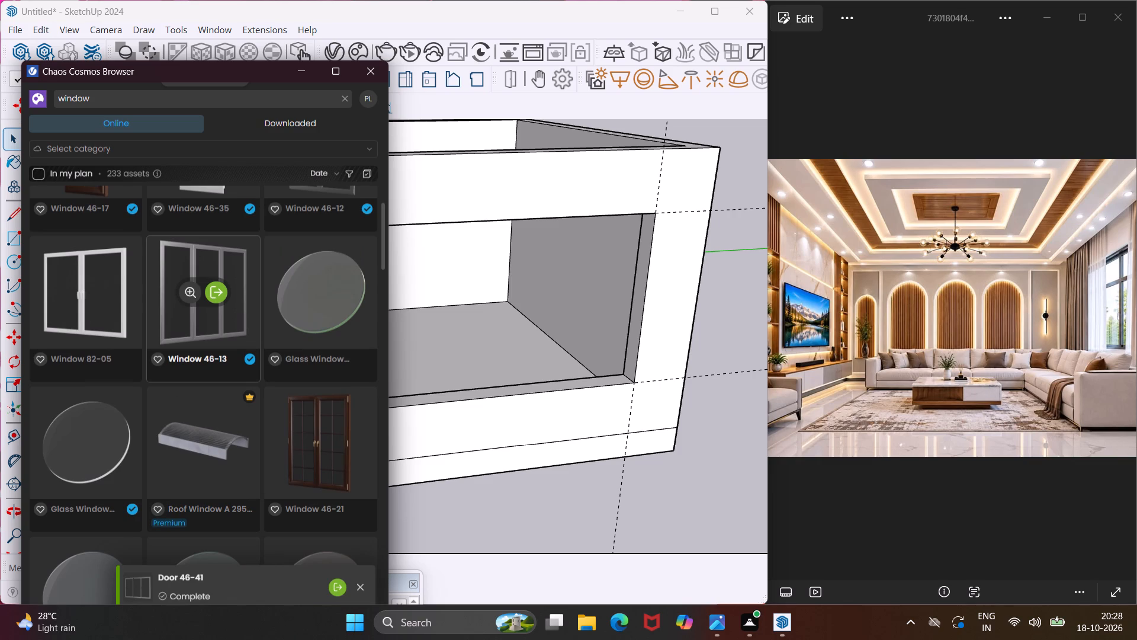
{"action": "scroll", "coordinate": [158, 324], "scroll_direction": "up", "scroll_amount": 2}
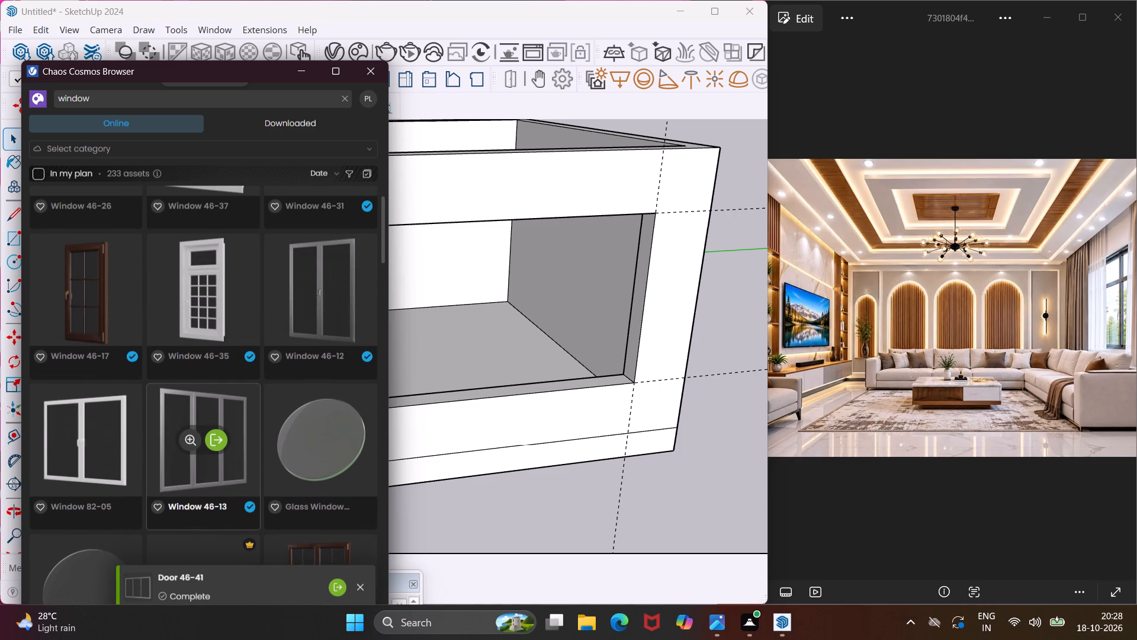
{"action": "scroll", "coordinate": [158, 324], "scroll_direction": "up", "scroll_amount": 4}
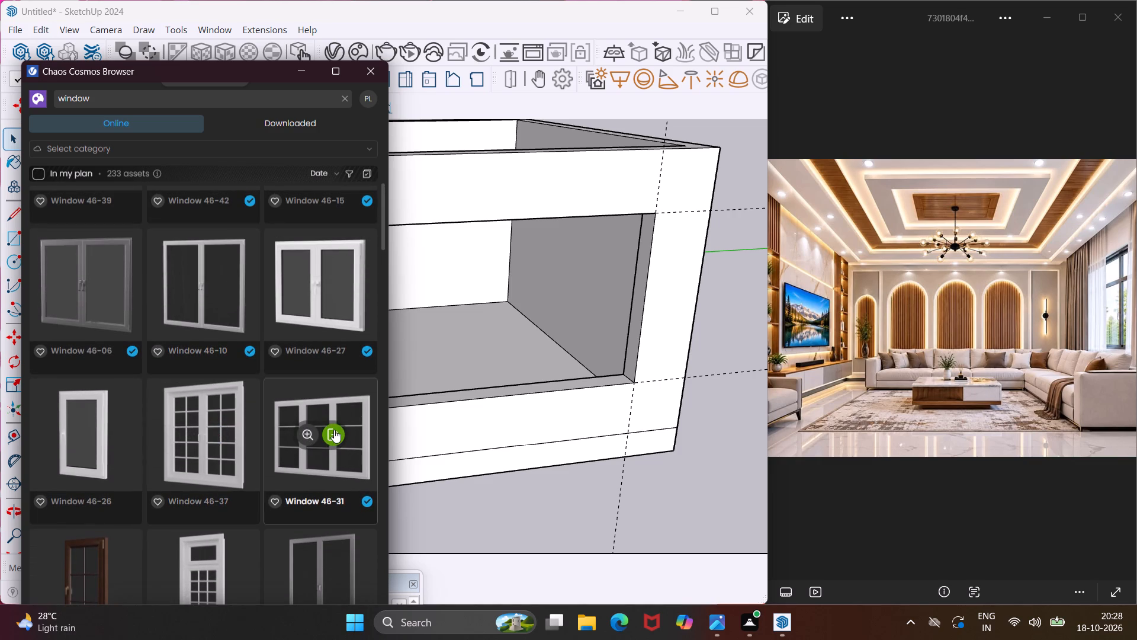
{"action": "left_click", "coordinate": [333, 428]}
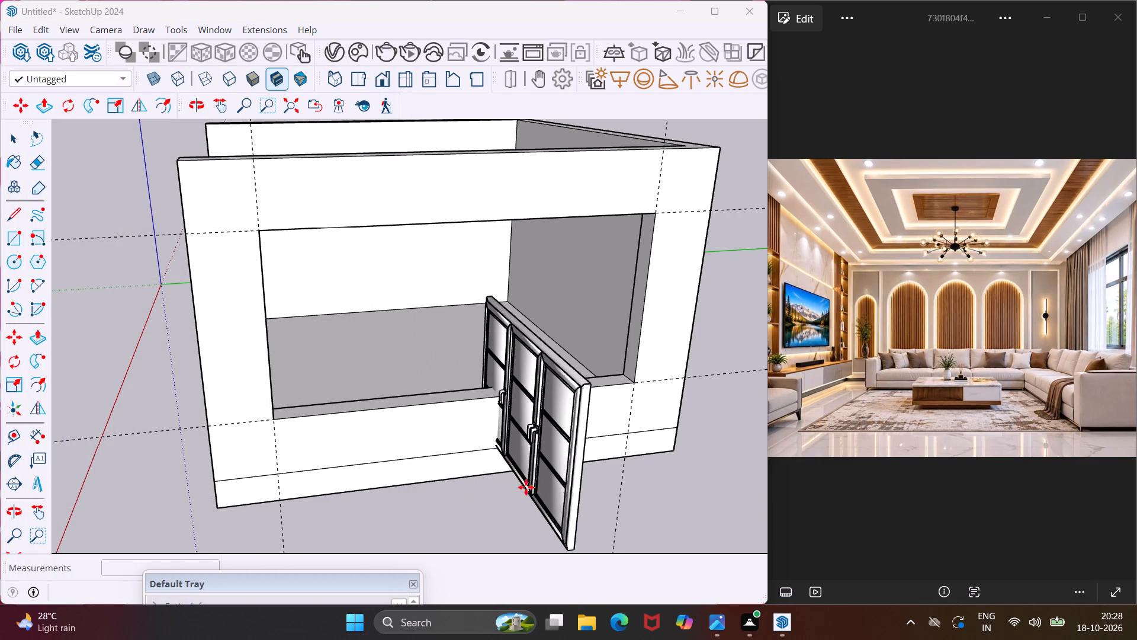
{"action": "left_click", "coordinate": [550, 501]}
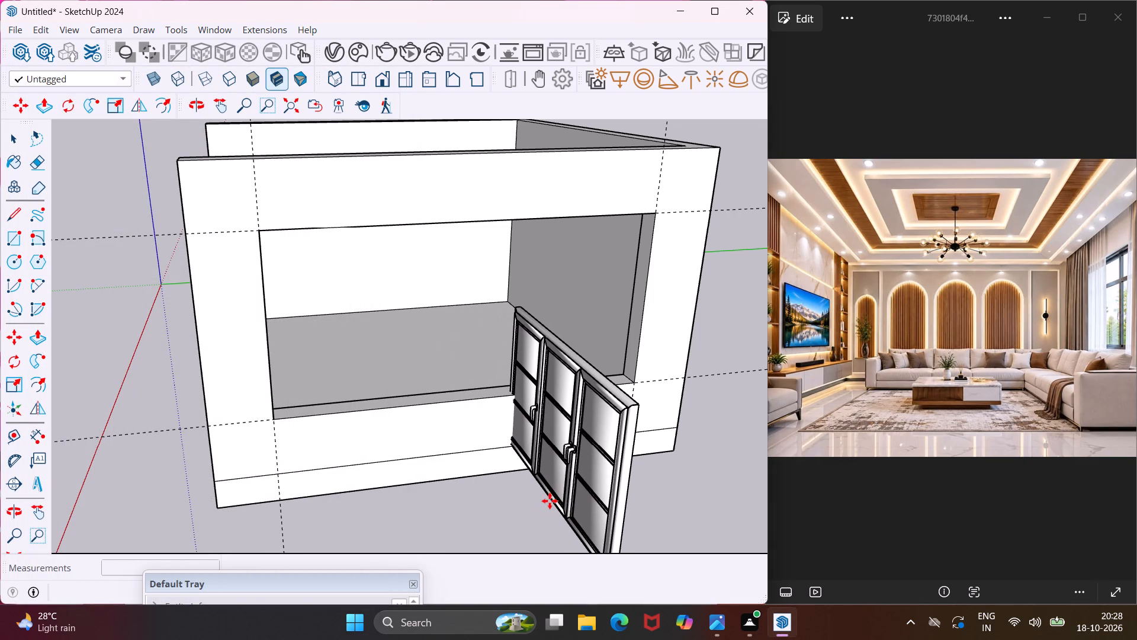
Search the Cosmos library for "curtain", import the Curtains 001 model and place it outside the side wall near the window model.
{"action": "key", "text": "Escape"}
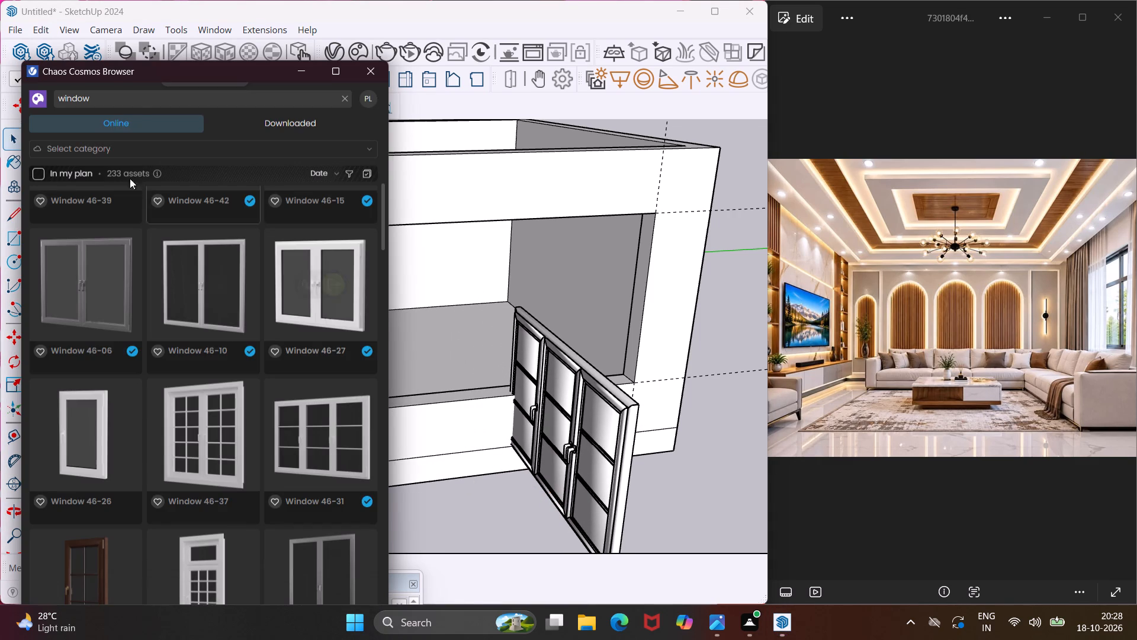
{"action": "left_click", "coordinate": [136, 105]}
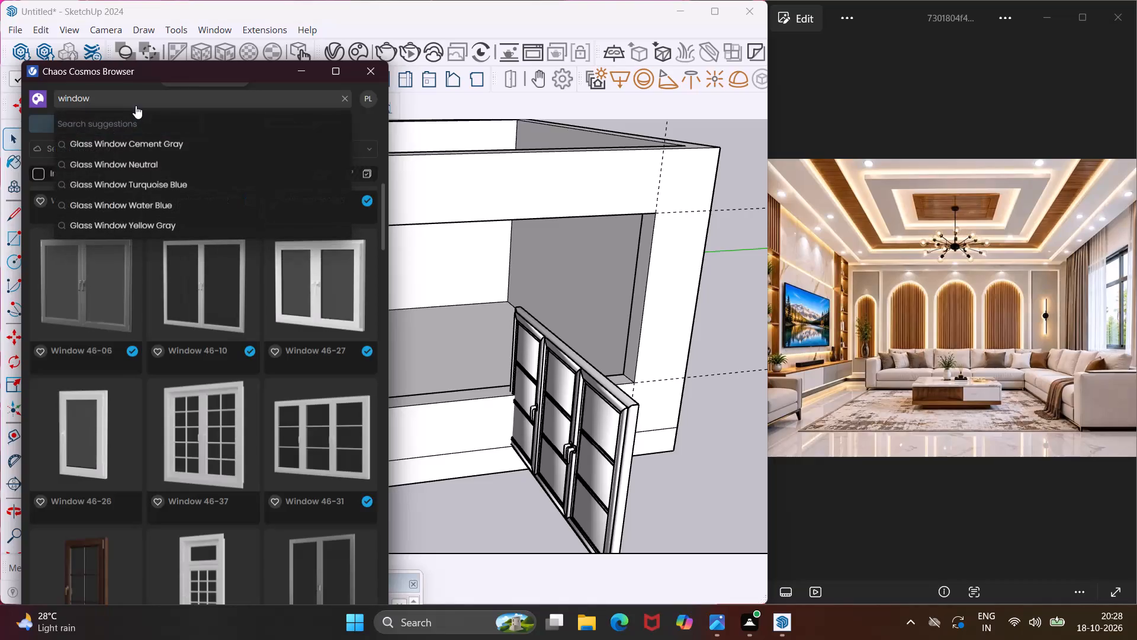
{"action": "key", "text": "BackSpace"}
{"action": "key", "text": "BackSpace"}
{"action": "key", "text": "BackSpace"}
{"action": "key", "text": "BackSpace"}
{"action": "key", "text": "BackSpace"}
{"action": "key", "text": "BackSpace"}
{"action": "key", "text": "BackSpace"}
{"action": "key", "text": "BackSpace"}
{"action": "key", "text": "BackSpace"}
{"action": "key", "text": "BackSpace"}
{"action": "key", "text": "BackSpace"}
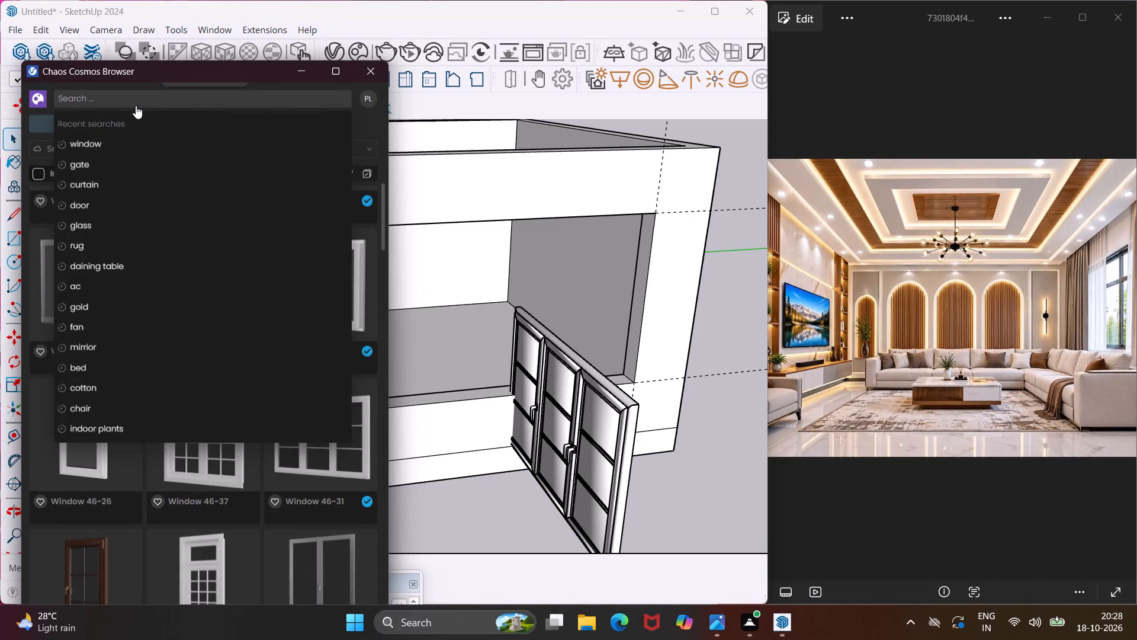
{"action": "left_click", "coordinate": [114, 190]}
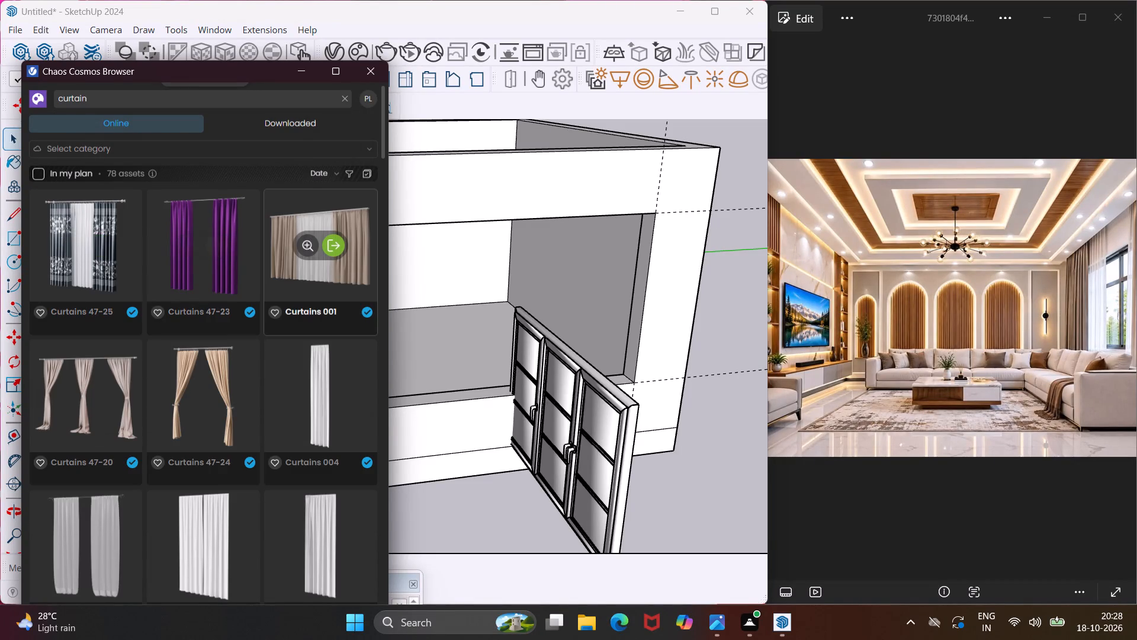
{"action": "left_click", "coordinate": [338, 251]}
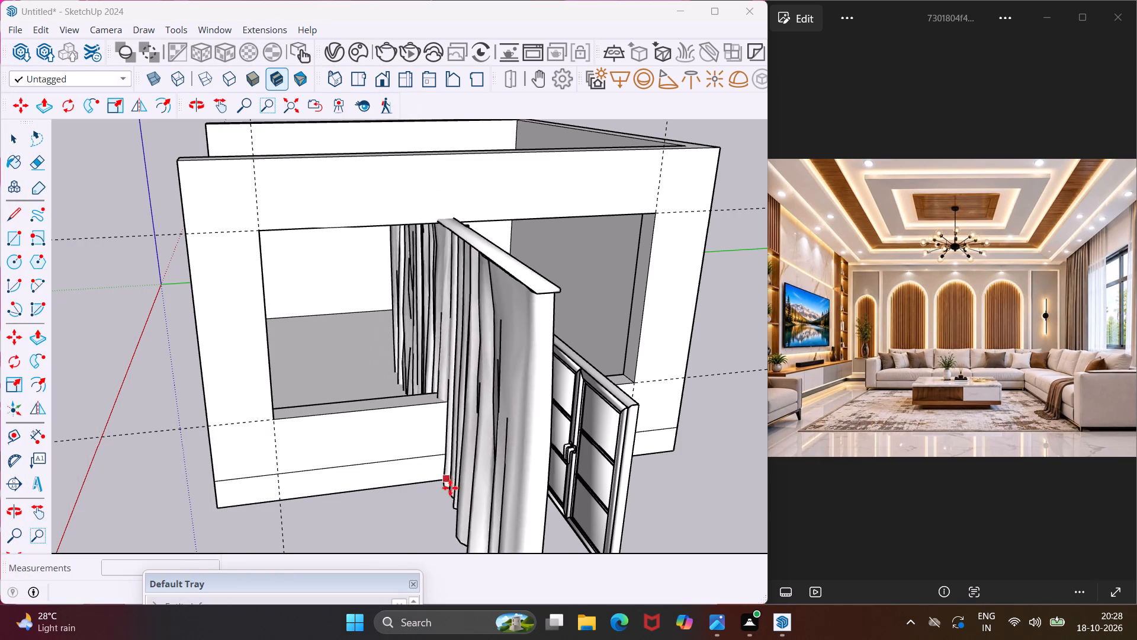
{"action": "left_click", "coordinate": [500, 507]}
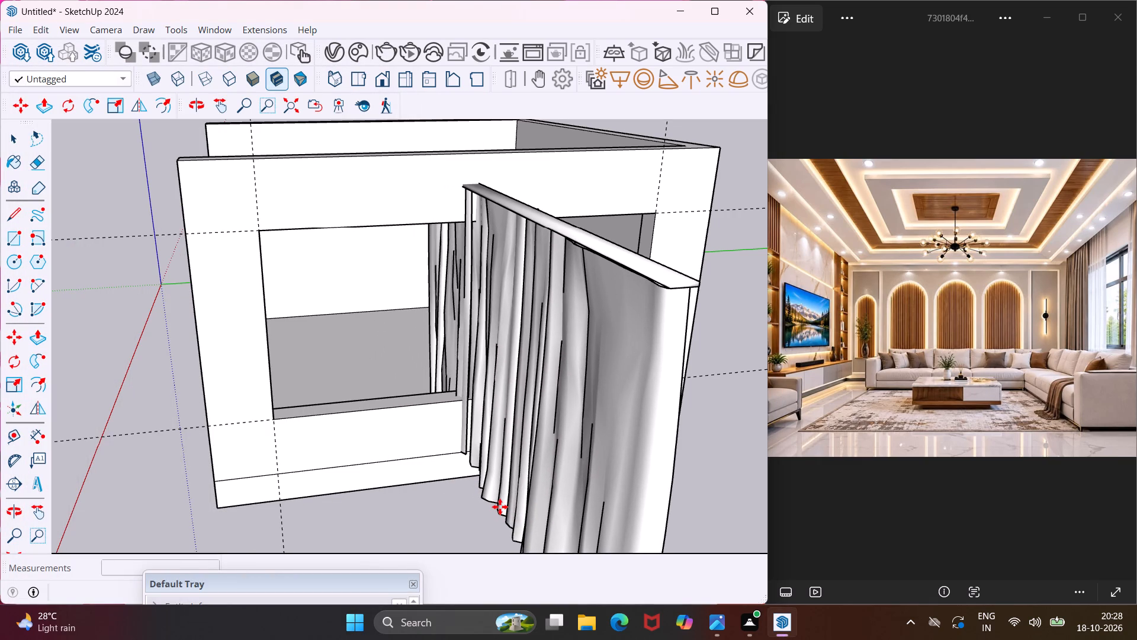
{"action": "key", "text": "Escape"}
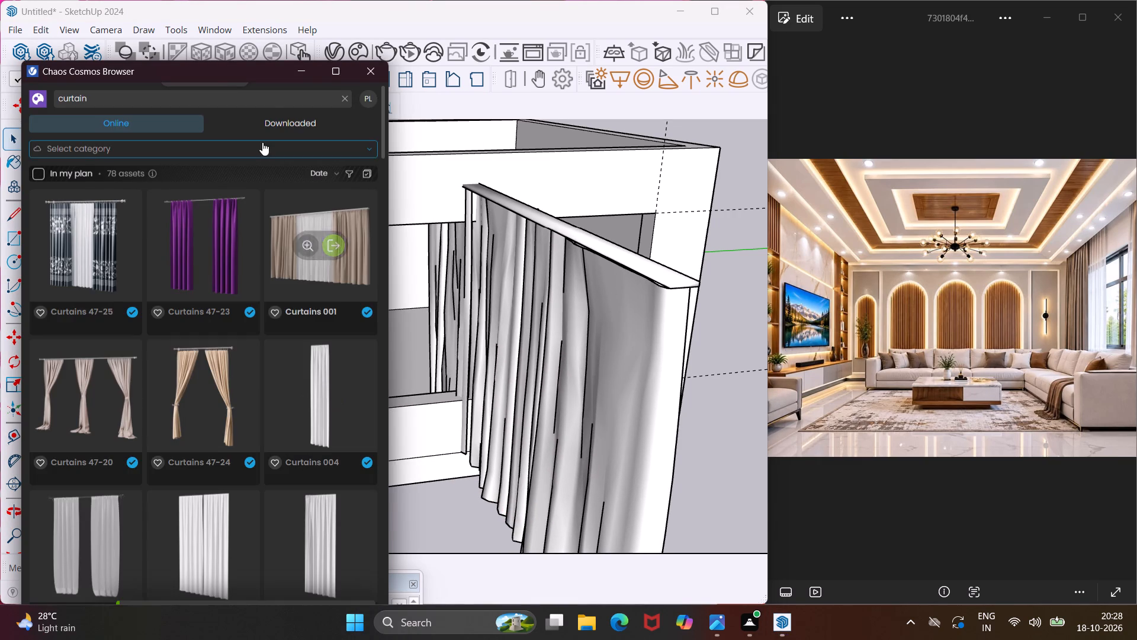
Replace the Cosmos library search with "sofa".
{"action": "left_click", "coordinate": [223, 95]}
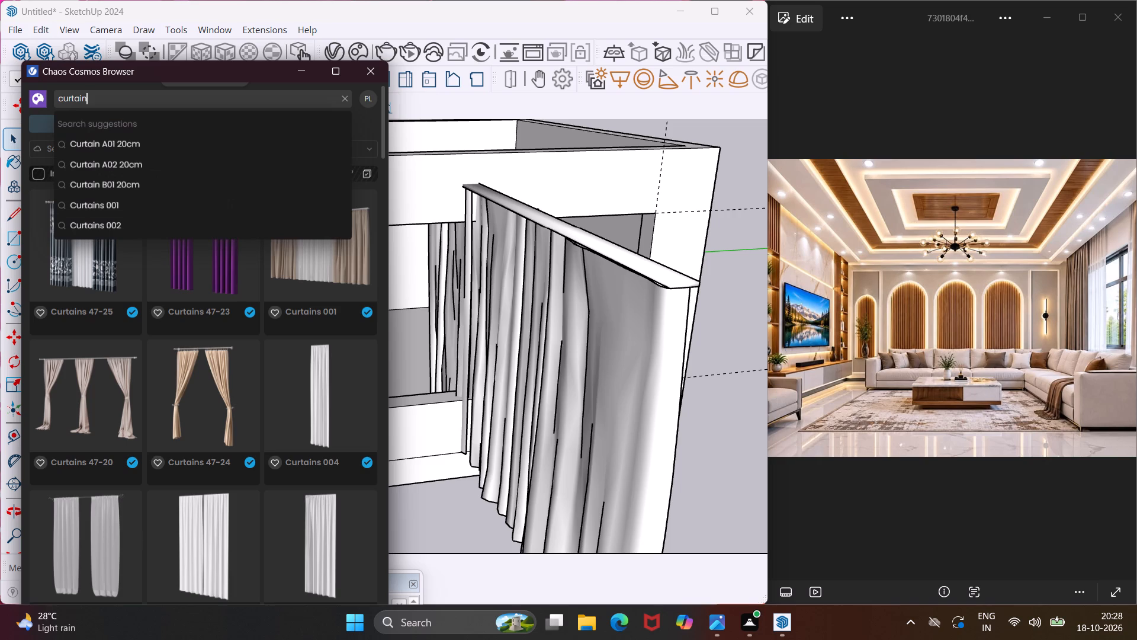
{"action": "key", "text": "BackSpace"}
{"action": "key", "text": "BackSpace"}
{"action": "key", "text": "BackSpace"}
{"action": "key", "text": "BackSpace"}
{"action": "key", "text": "BackSpace"}
{"action": "key", "text": "BackSpace"}
{"action": "key", "text": "BackSpace"}
{"action": "key", "text": "BackSpace"}
{"action": "key", "text": "BackSpace"}
{"action": "key", "text": "BackSpace"}
{"action": "key", "text": "BackSpace"}
{"action": "key", "text": "BackSpace"}
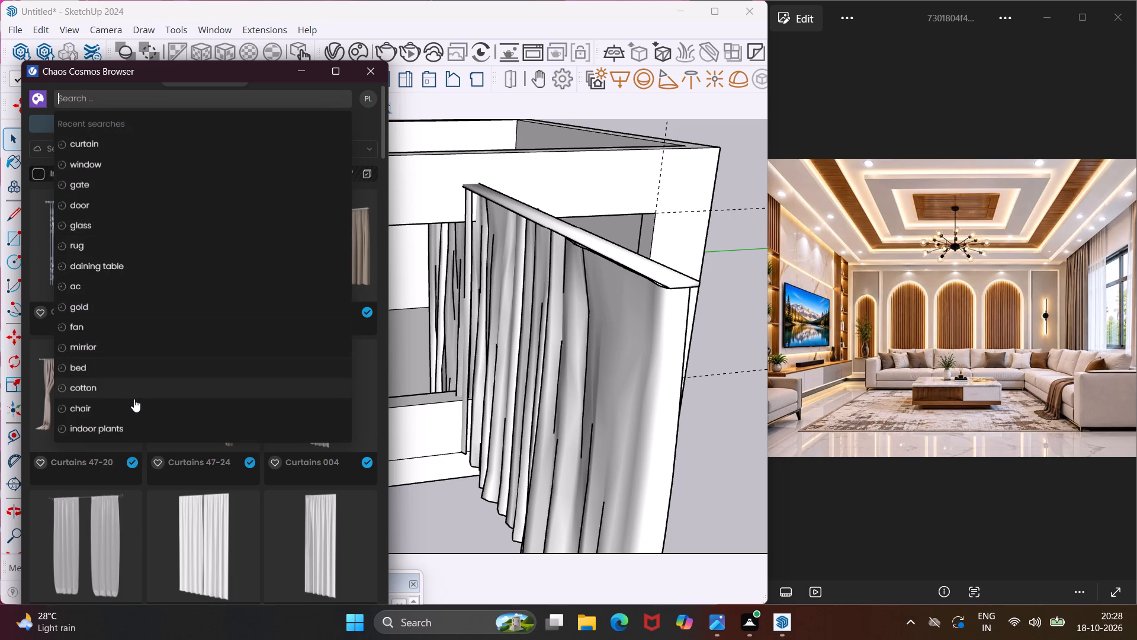
{"action": "left_click", "coordinate": [166, 92]}
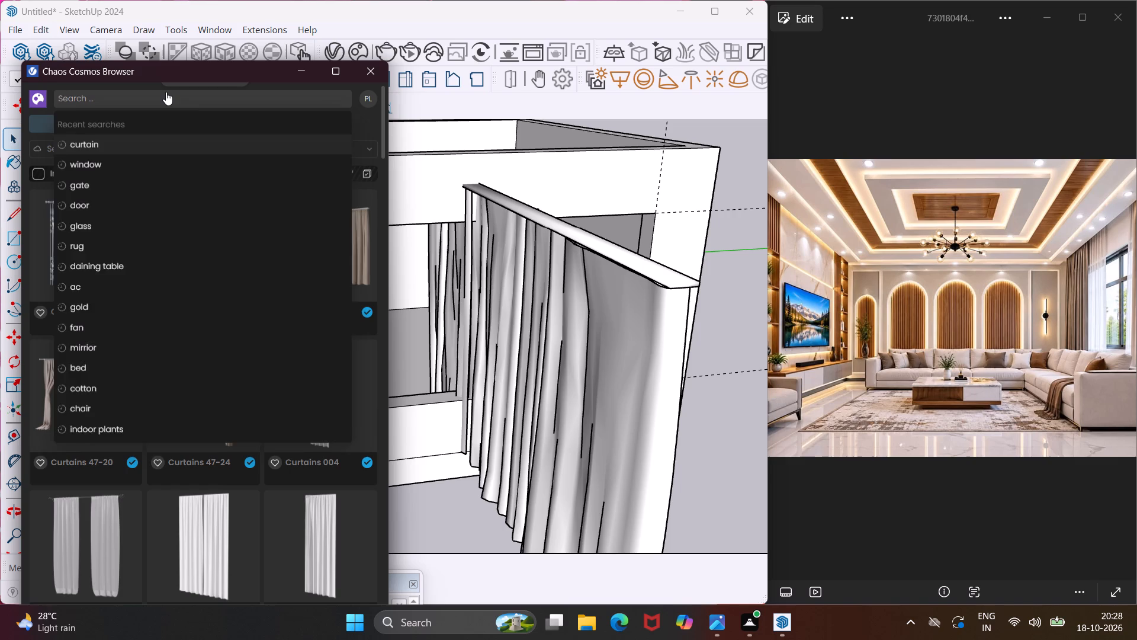
{"action": "type", "text": "so"}
{"action": "type", "text": "fa"}
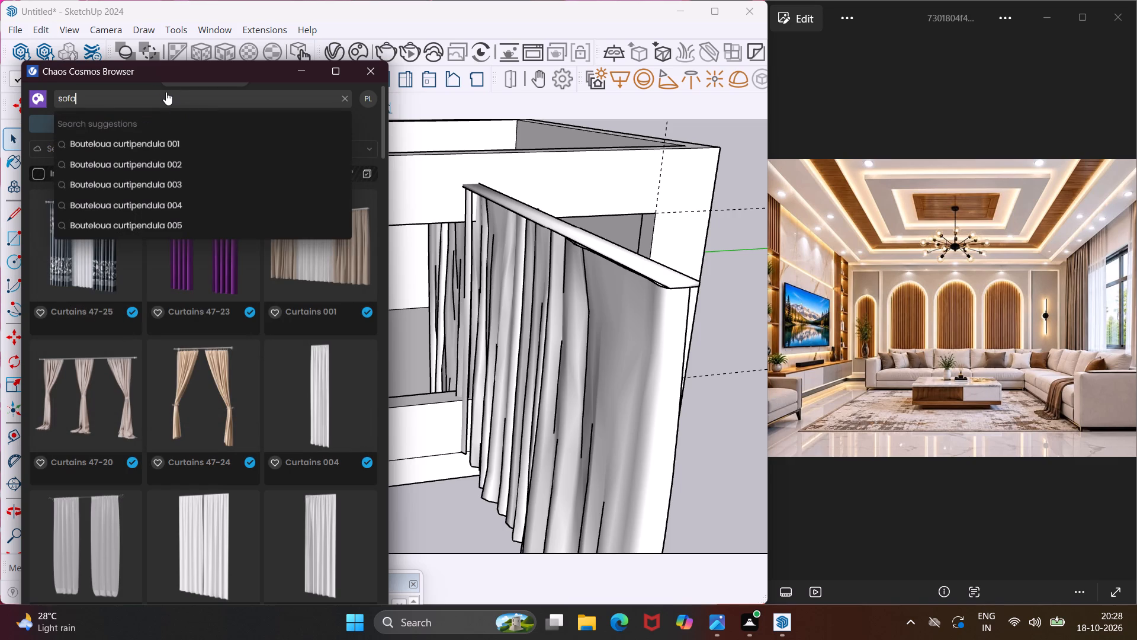
{"action": "key", "text": "Return"}
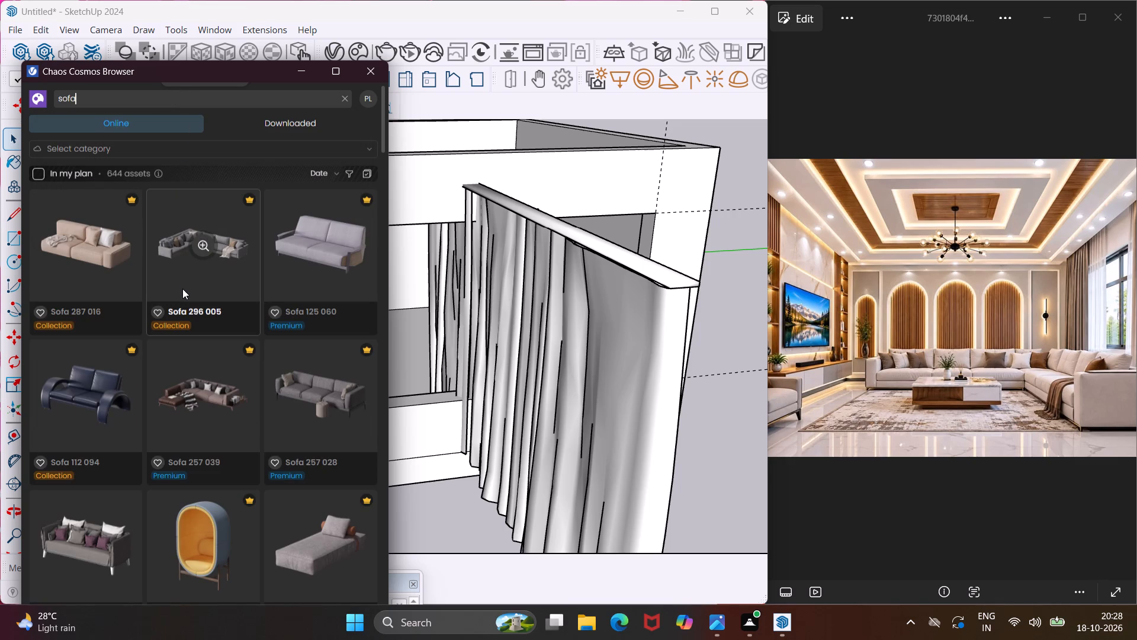
Examine the sofa models in the Cosmos library for a light L-shaped sectional matching the reference image.
{"action": "scroll", "coordinate": [182, 289], "scroll_direction": "down", "scroll_amount": 2}
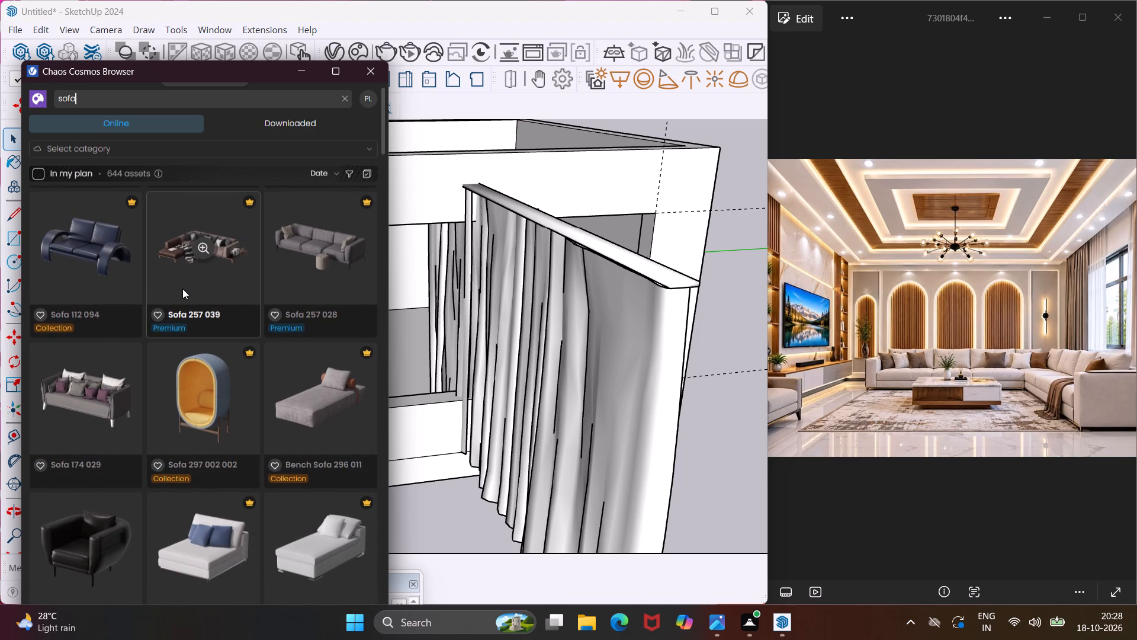
{"action": "scroll", "coordinate": [182, 289], "scroll_direction": "down", "scroll_amount": 2}
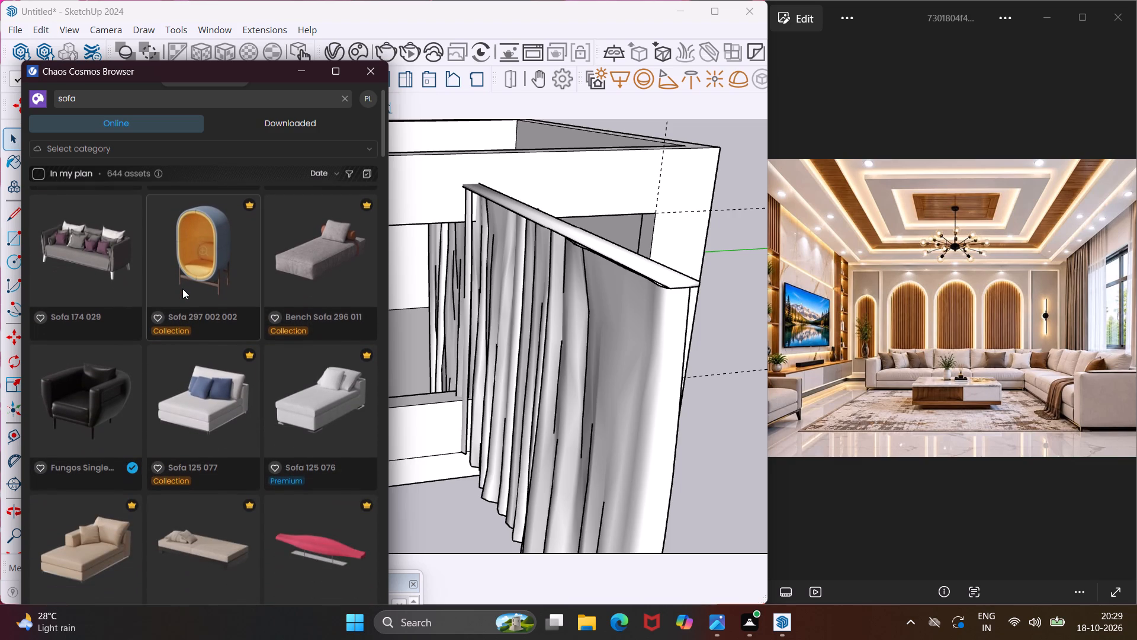
{"action": "scroll", "coordinate": [182, 289], "scroll_direction": "down", "scroll_amount": 5}
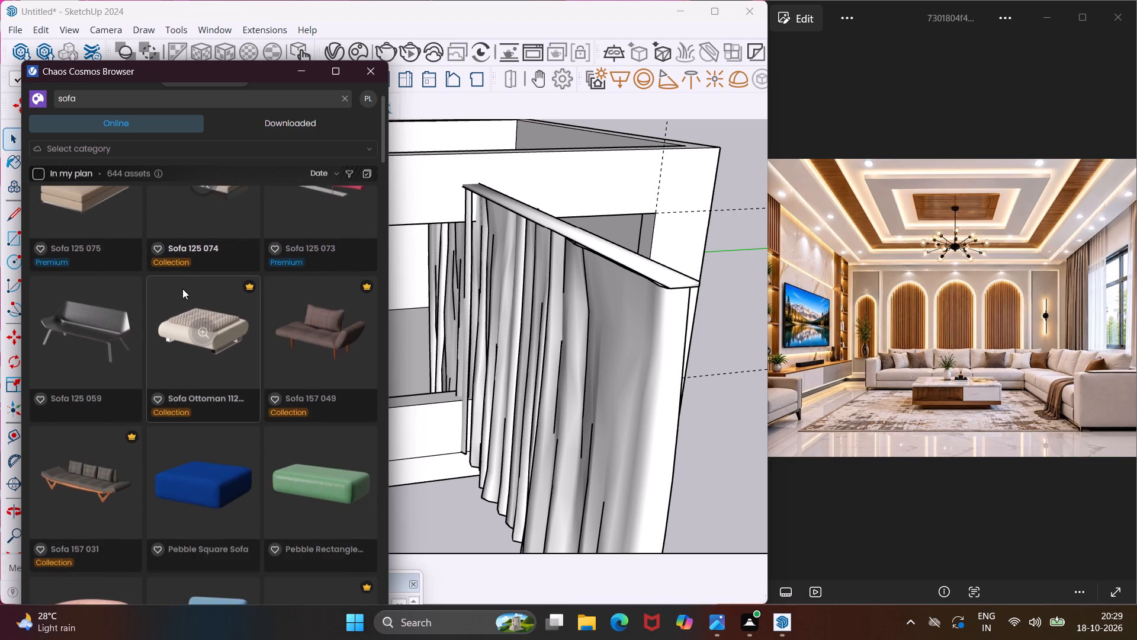
{"action": "scroll", "coordinate": [182, 289], "scroll_direction": "down", "scroll_amount": 7}
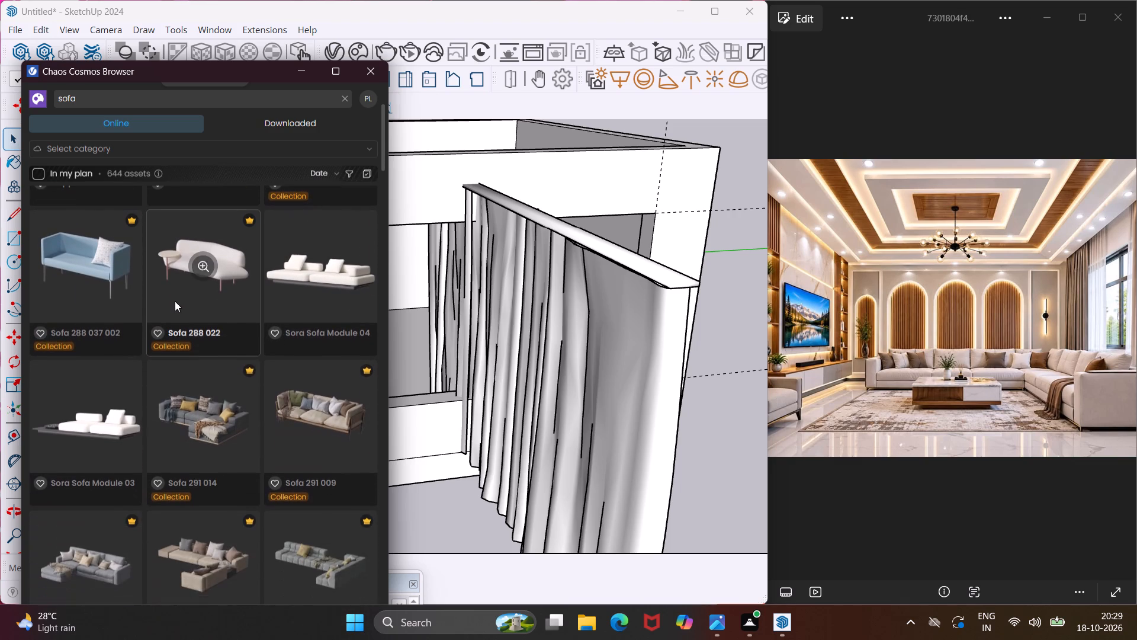
{"action": "scroll", "coordinate": [175, 302], "scroll_direction": "down", "scroll_amount": 1}
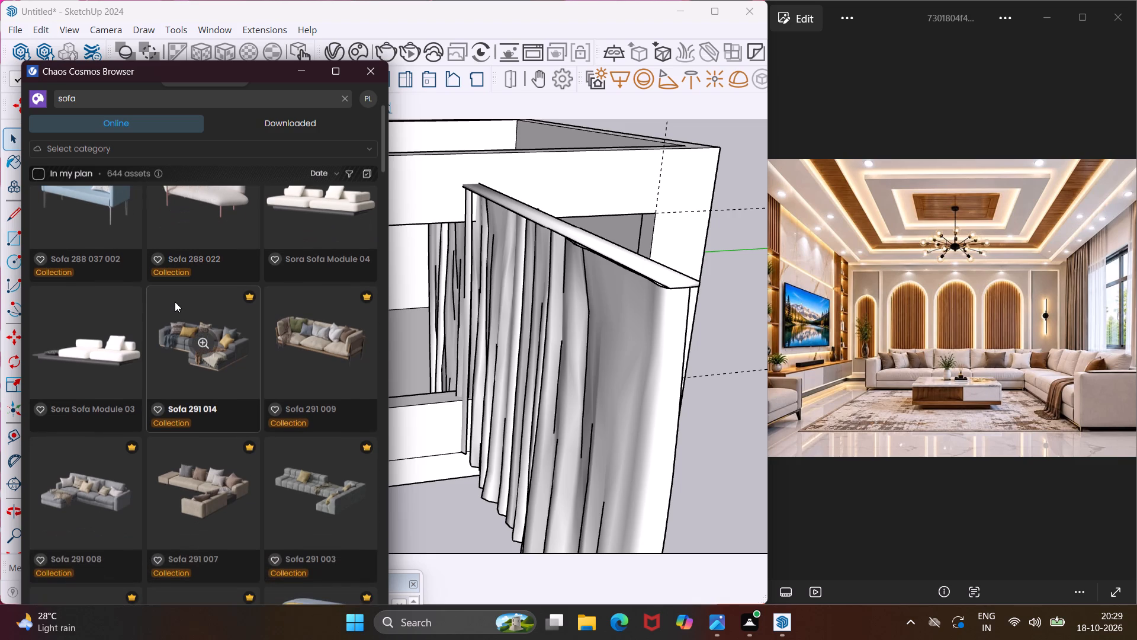
{"action": "scroll", "coordinate": [175, 302], "scroll_direction": "down", "scroll_amount": 3}
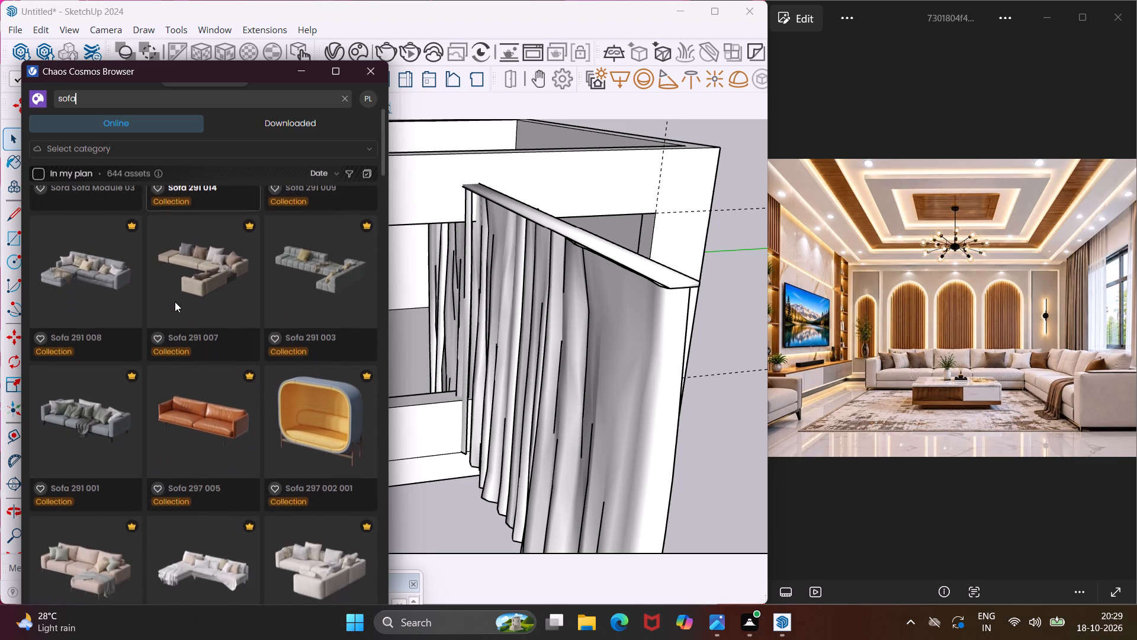
{"action": "scroll", "coordinate": [175, 302], "scroll_direction": "down", "scroll_amount": 3}
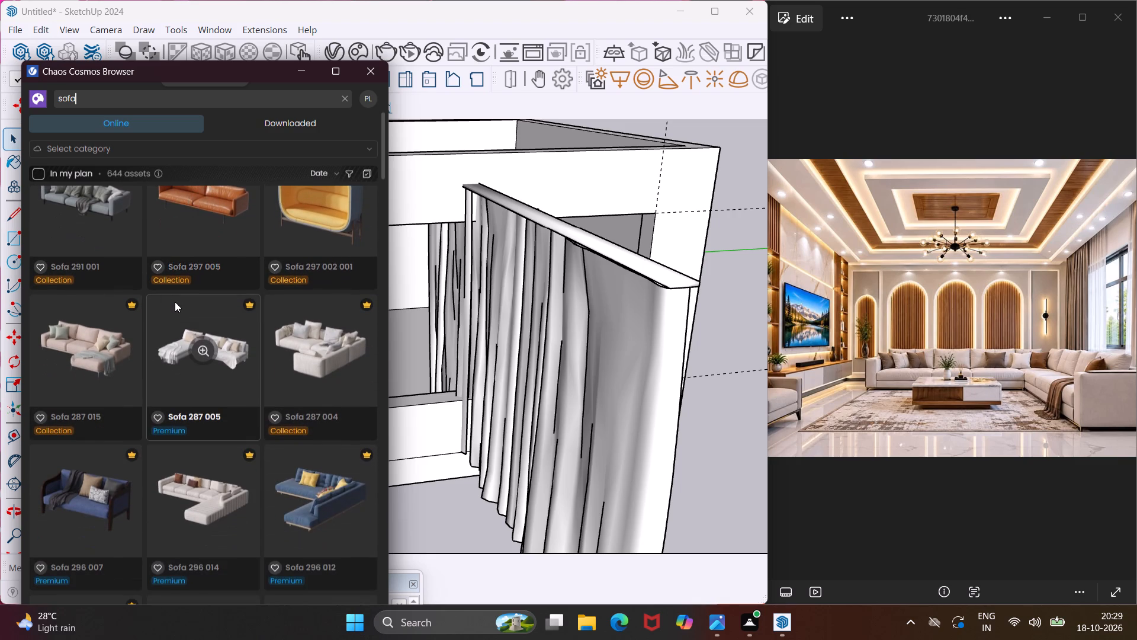
{"action": "scroll", "coordinate": [175, 302], "scroll_direction": "down", "scroll_amount": 3}
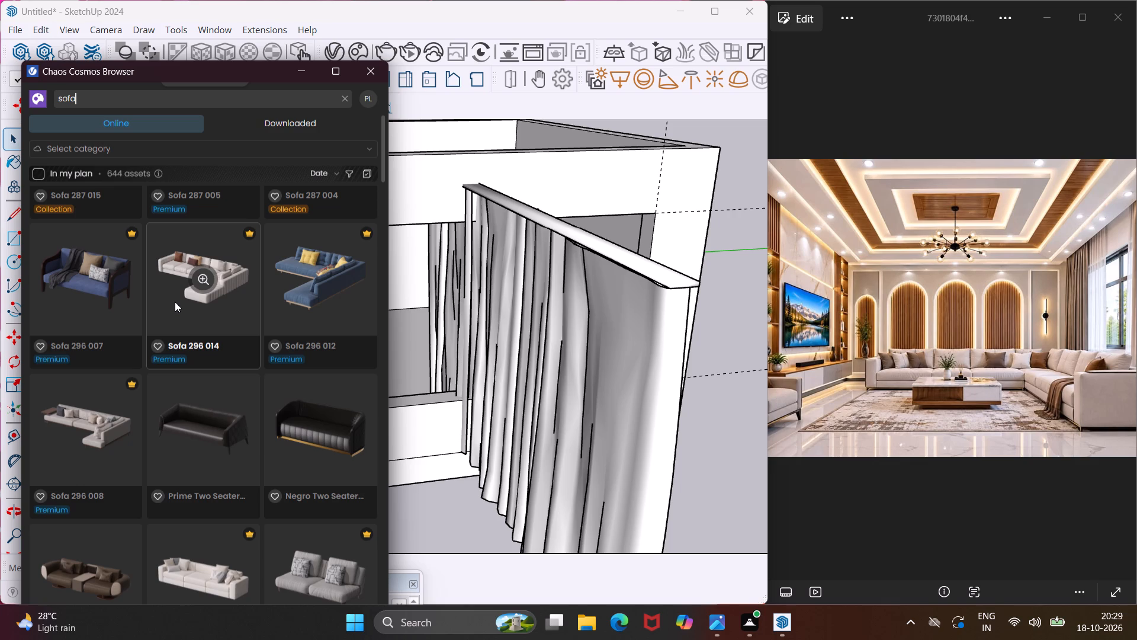
{"action": "scroll", "coordinate": [175, 302], "scroll_direction": "down", "scroll_amount": 7}
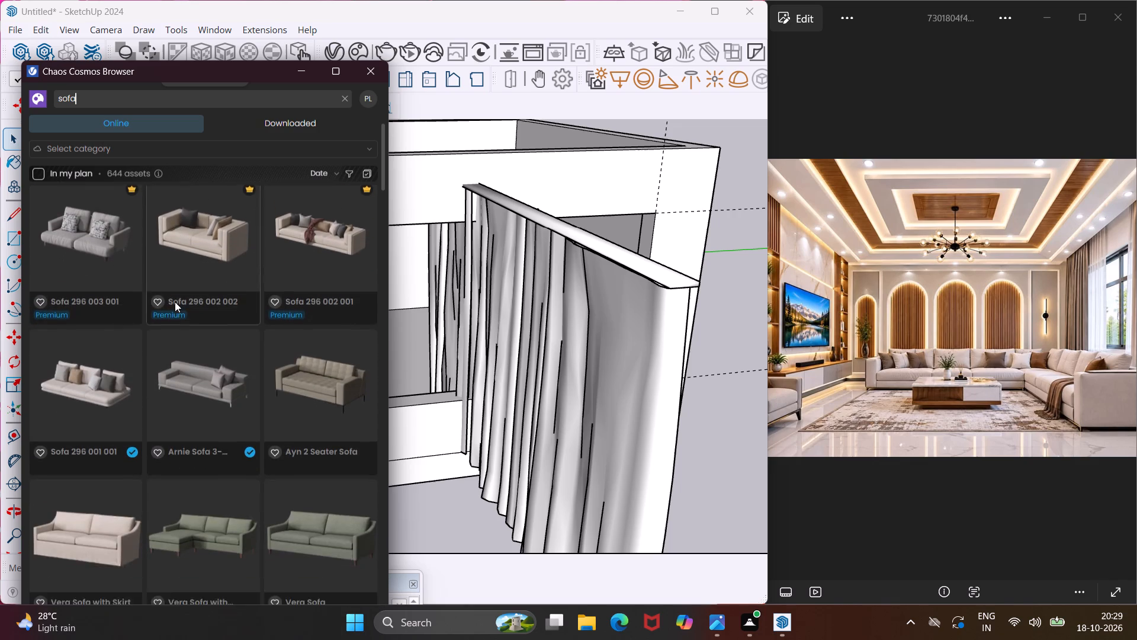
{"action": "scroll", "coordinate": [175, 302], "scroll_direction": "down", "scroll_amount": 7}
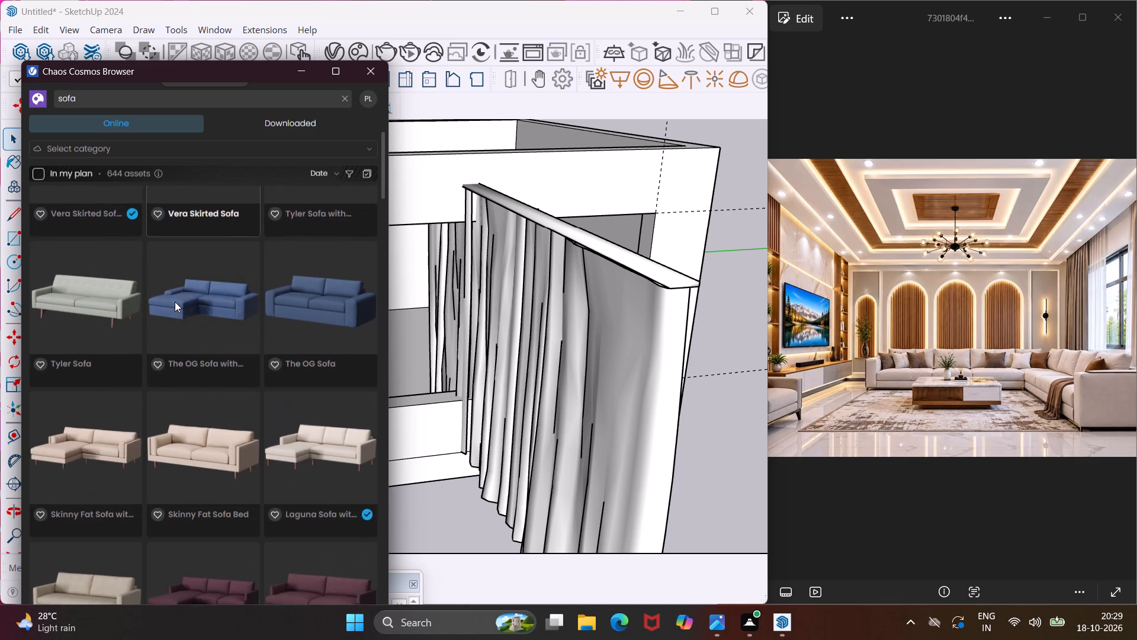
{"action": "scroll", "coordinate": [175, 302], "scroll_direction": "down", "scroll_amount": 12}
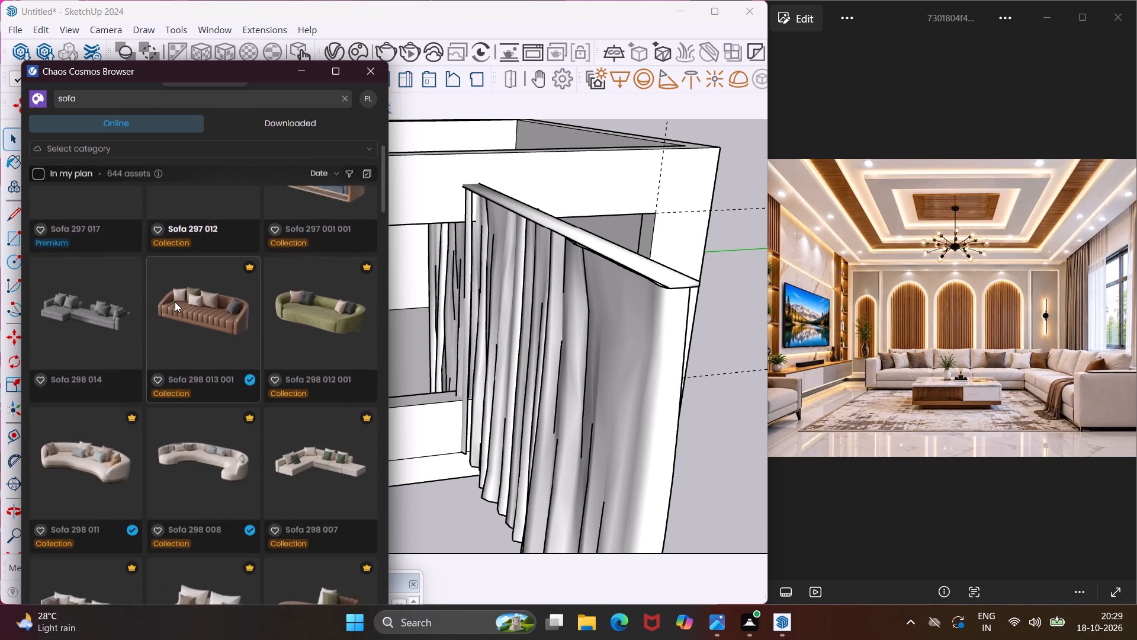
{"action": "scroll", "coordinate": [175, 302], "scroll_direction": "down", "scroll_amount": 6}
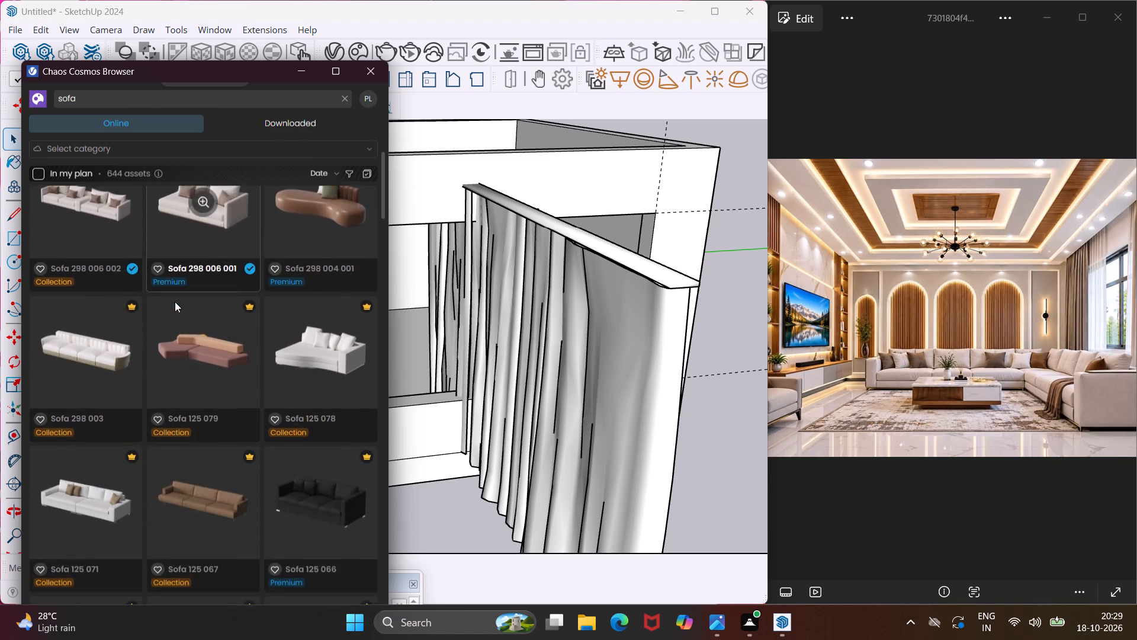
{"action": "scroll", "coordinate": [175, 302], "scroll_direction": "down", "scroll_amount": 7}
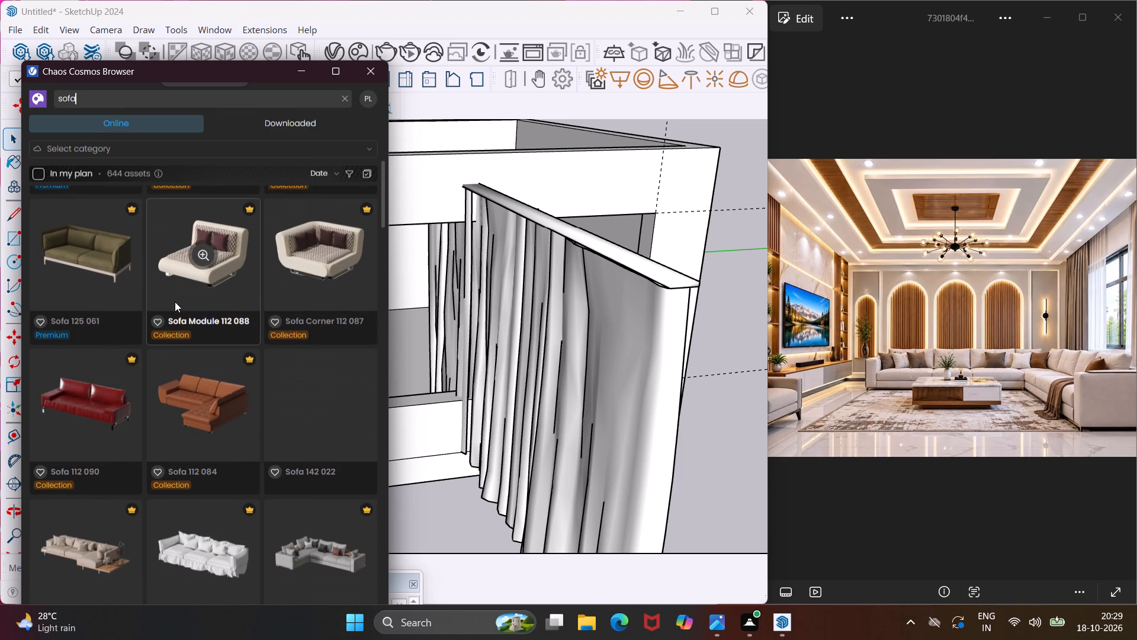
{"action": "scroll", "coordinate": [175, 302], "scroll_direction": "down", "scroll_amount": 8}
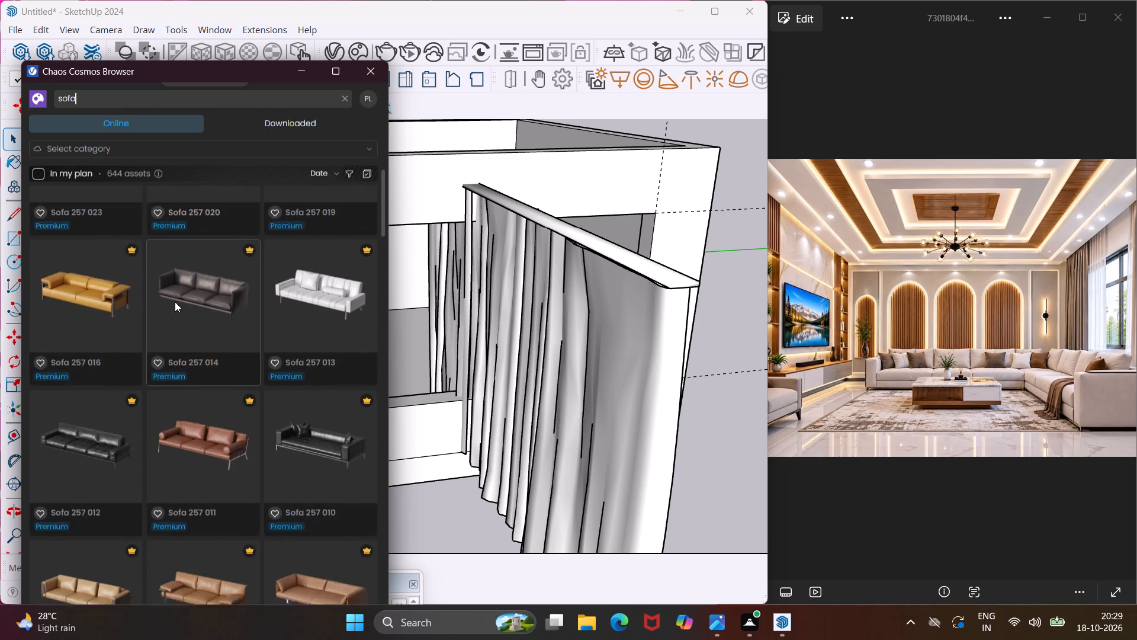
{"action": "scroll", "coordinate": [175, 302], "scroll_direction": "down", "scroll_amount": 7}
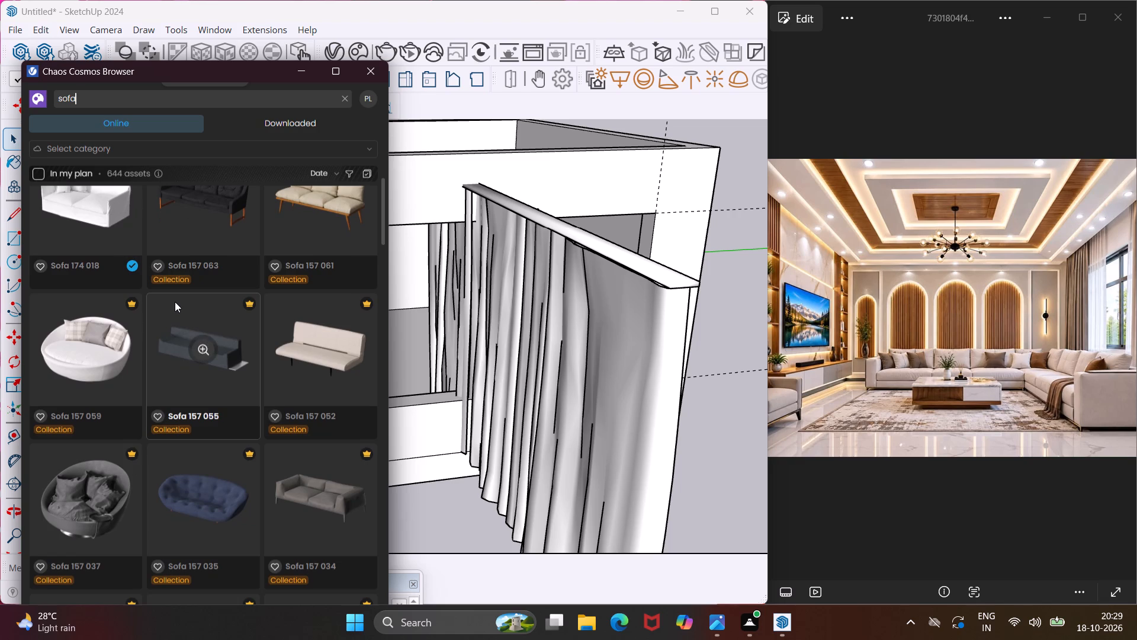
{"action": "scroll", "coordinate": [175, 302], "scroll_direction": "down", "scroll_amount": 9}
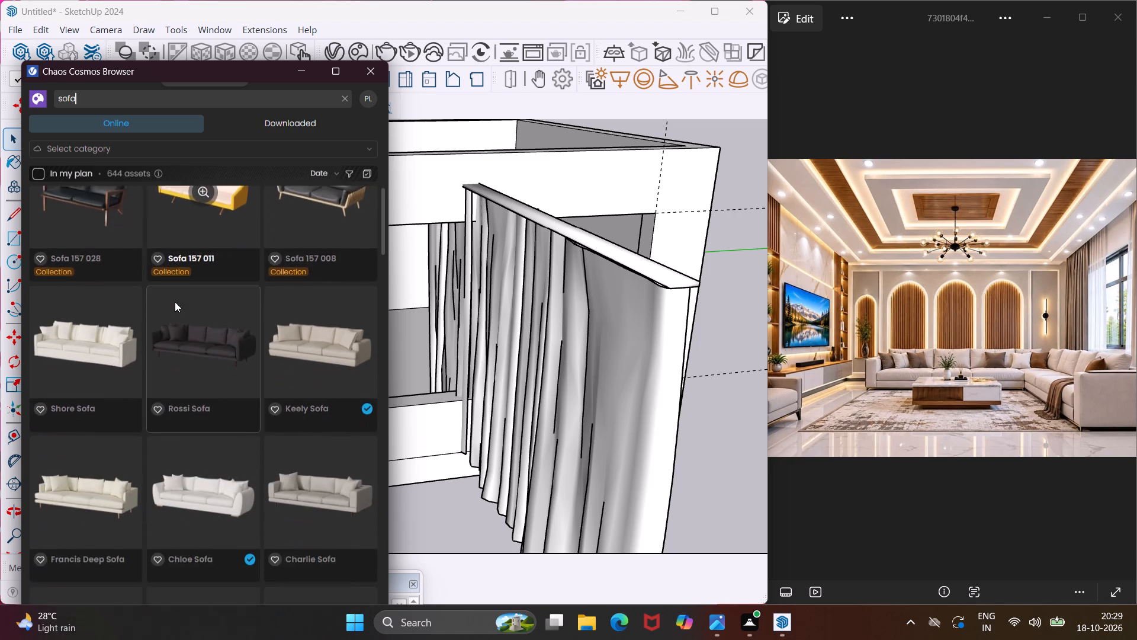
{"action": "scroll", "coordinate": [175, 302], "scroll_direction": "down", "scroll_amount": 2}
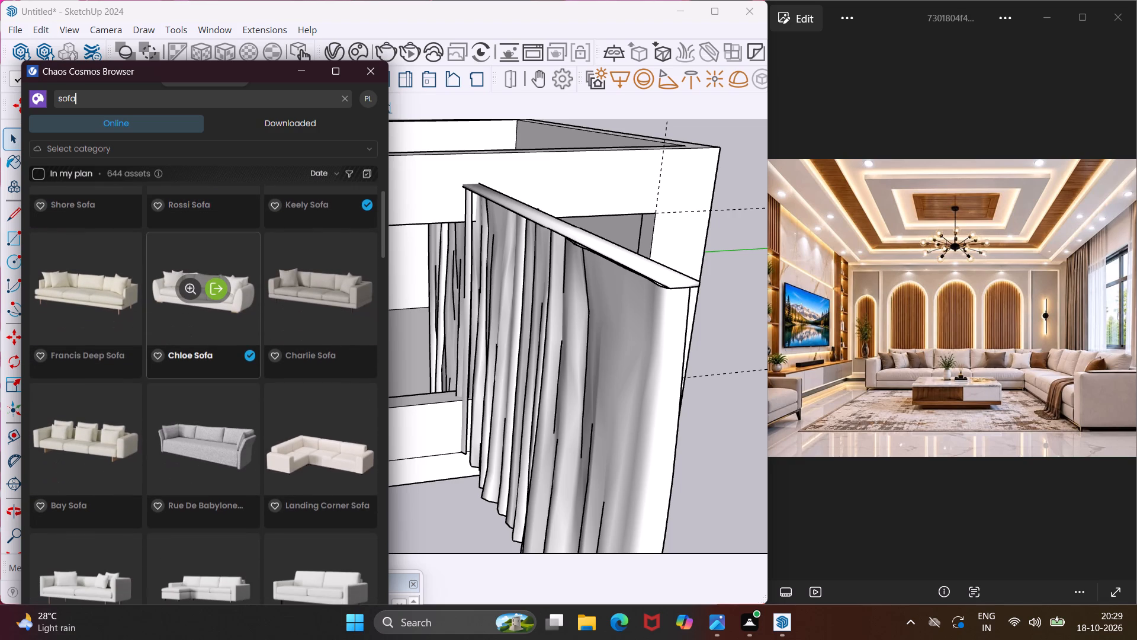
{"action": "scroll", "coordinate": [175, 302], "scroll_direction": "down", "scroll_amount": 2}
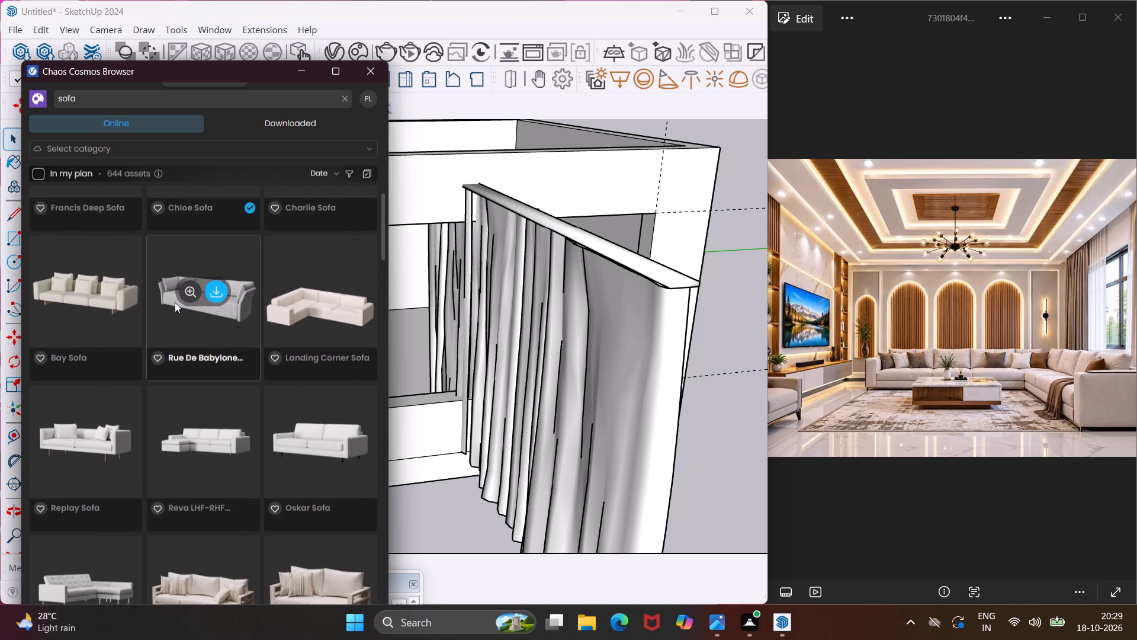
{"action": "scroll", "coordinate": [175, 302], "scroll_direction": "down", "scroll_amount": 3}
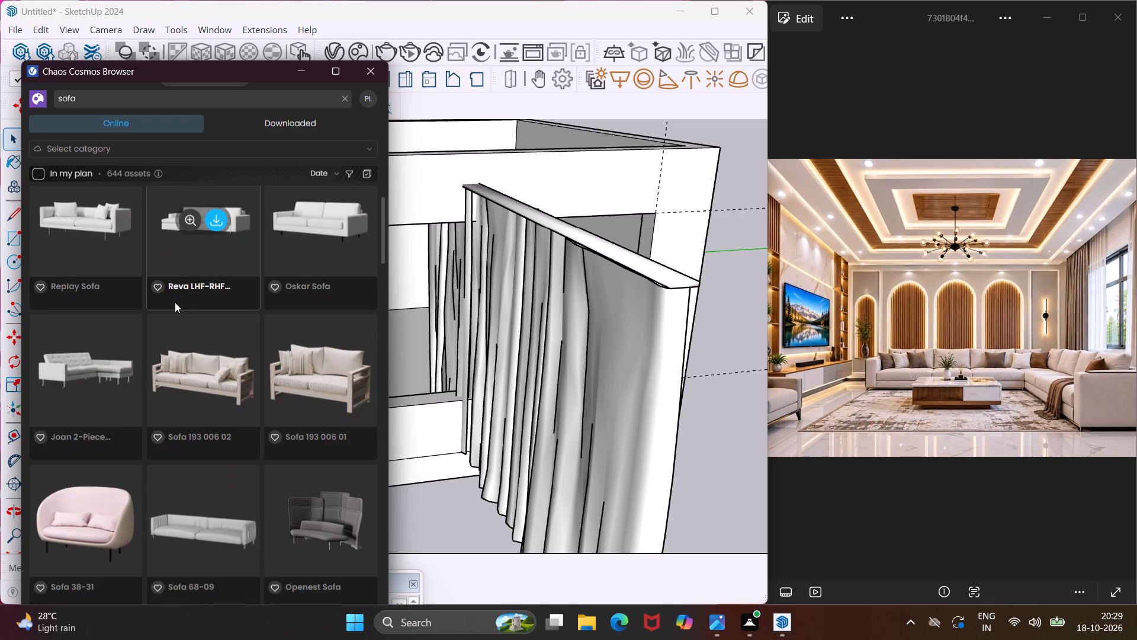
{"action": "scroll", "coordinate": [175, 302], "scroll_direction": "down", "scroll_amount": 8}
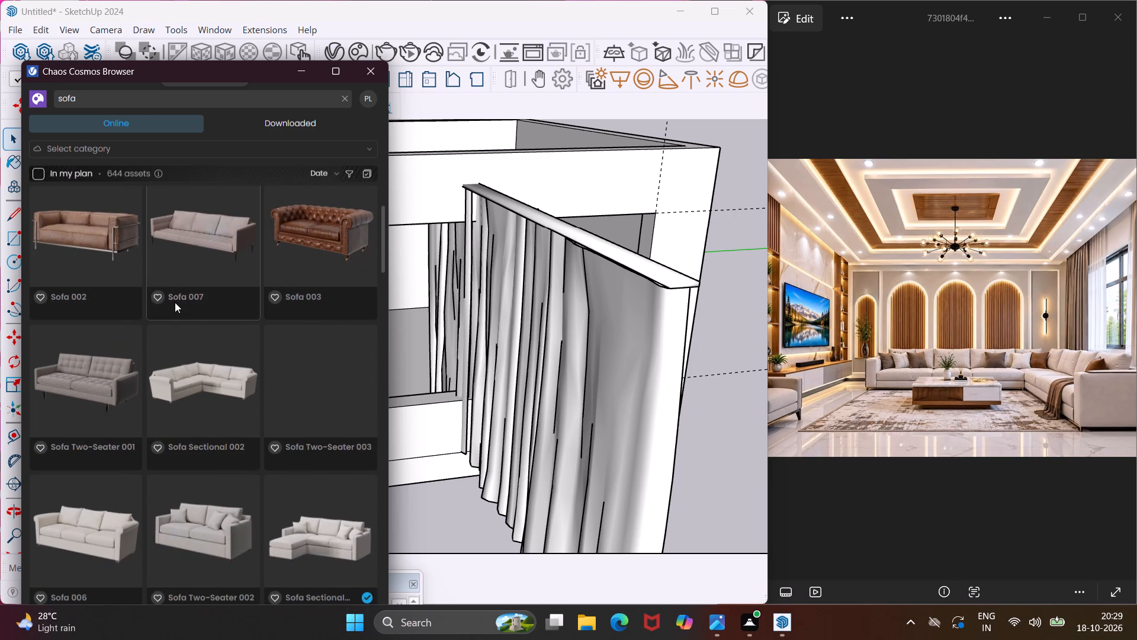
{"action": "scroll", "coordinate": [175, 302], "scroll_direction": "down", "scroll_amount": 3}
{"action": "scroll", "coordinate": [175, 302], "scroll_direction": "up", "scroll_amount": 2}
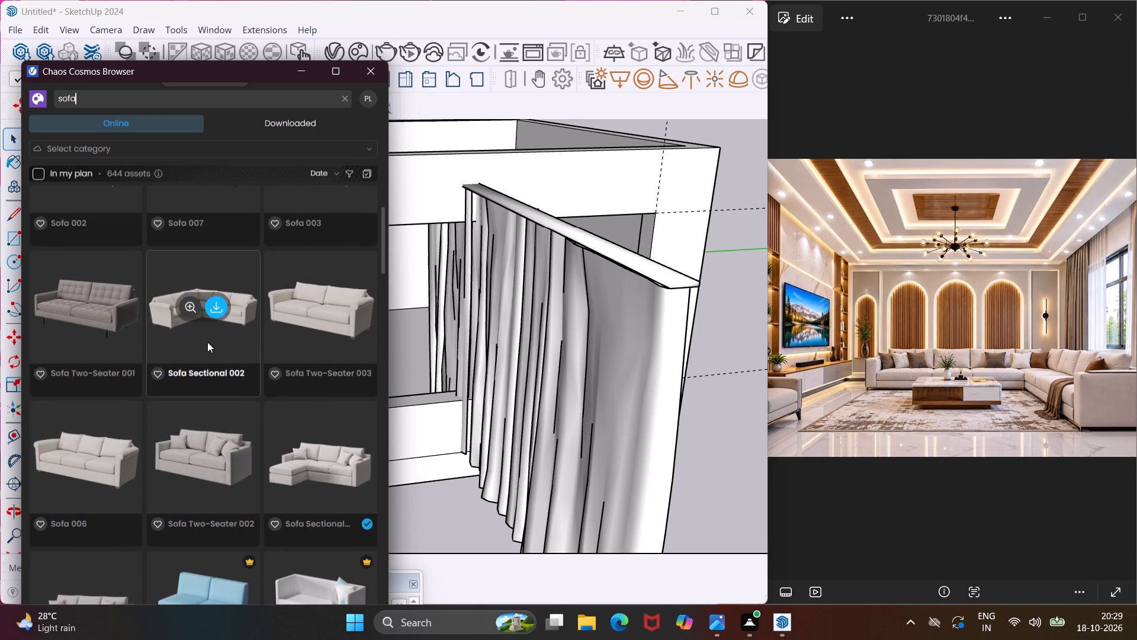
Download the L-shaped Sofa Sectional 002 model from the Cosmos library.
{"action": "left_click", "coordinate": [217, 313]}
Examine further sofa models in the Cosmos library for a light L-shaped sectional like the one in the reference image.
{"action": "scroll", "coordinate": [217, 312], "scroll_direction": "down", "scroll_amount": 3}
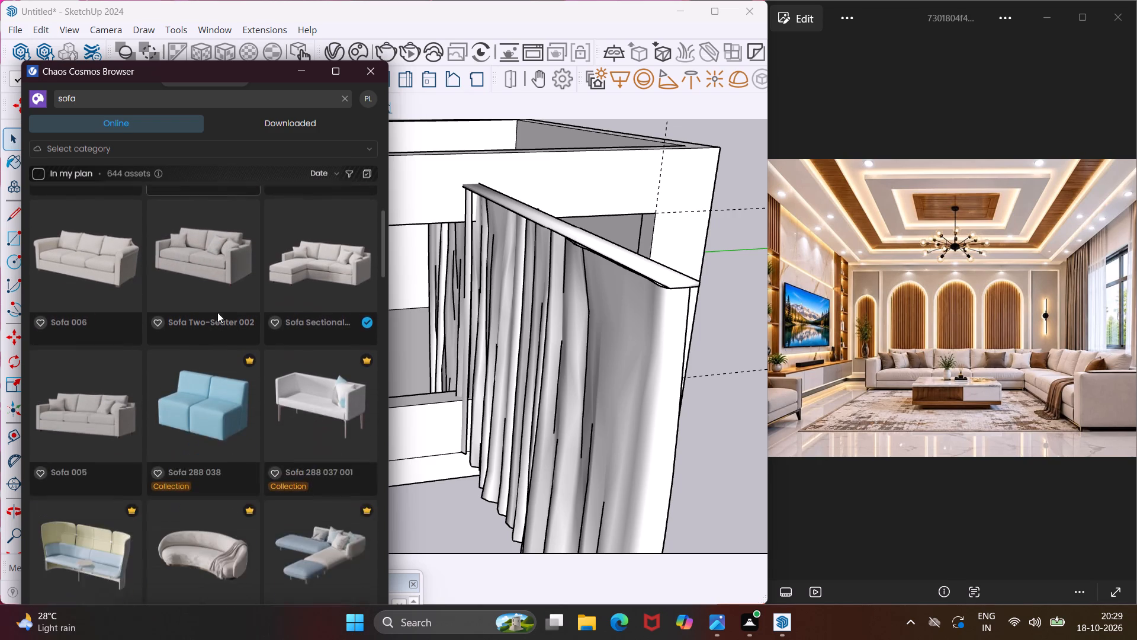
{"action": "scroll", "coordinate": [217, 312], "scroll_direction": "down", "scroll_amount": 5}
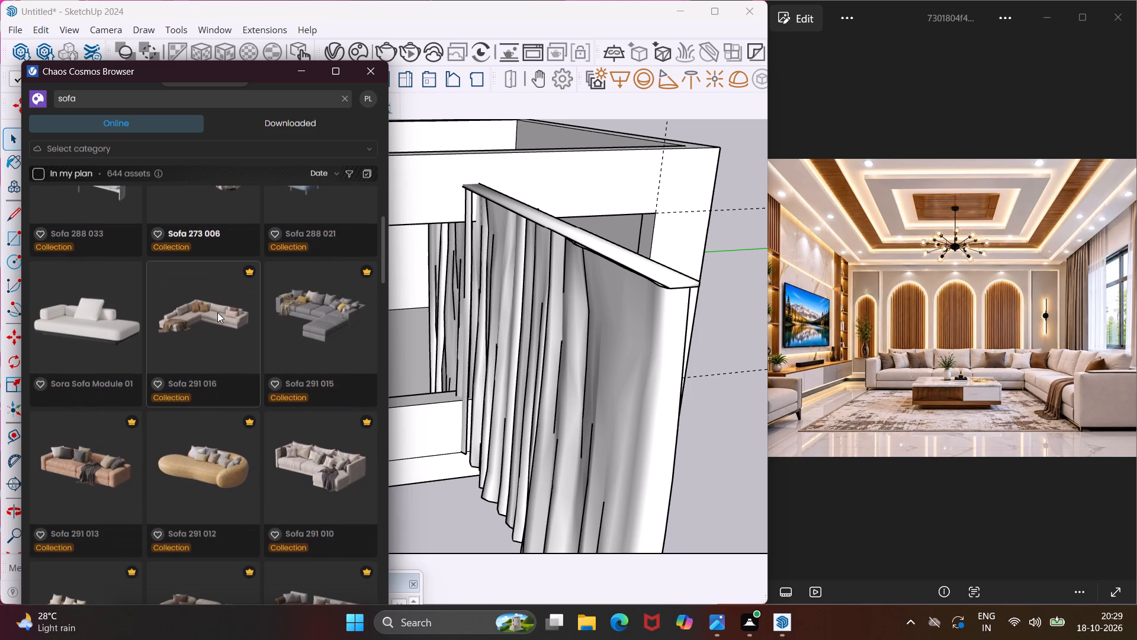
{"action": "scroll", "coordinate": [238, 360], "scroll_direction": "down", "scroll_amount": 1}
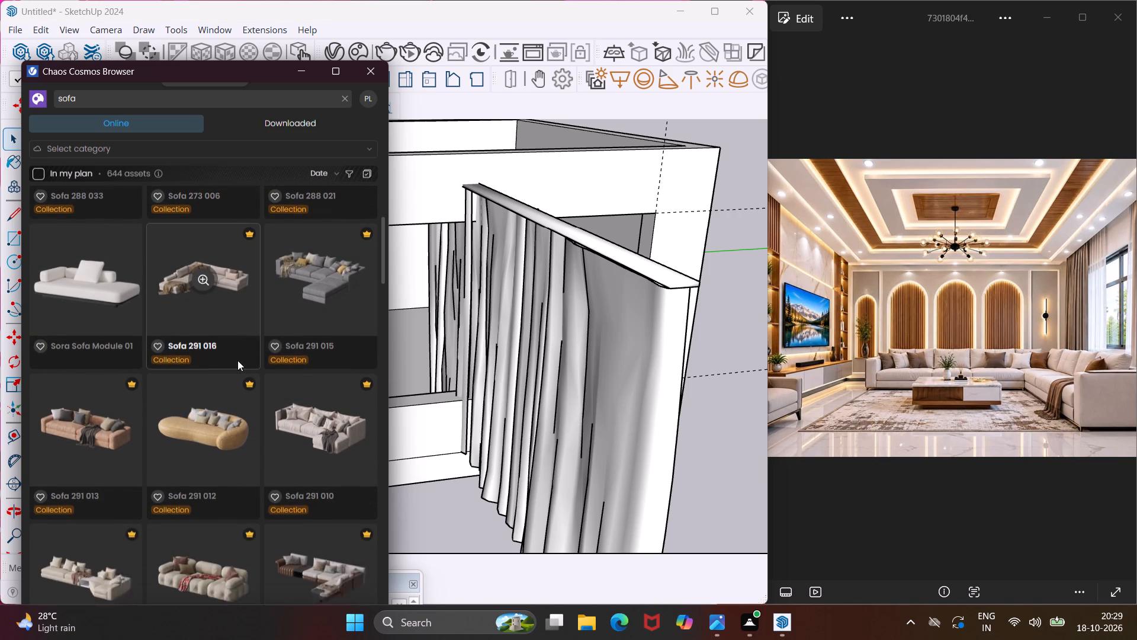
{"action": "scroll", "coordinate": [237, 360], "scroll_direction": "down", "scroll_amount": 3}
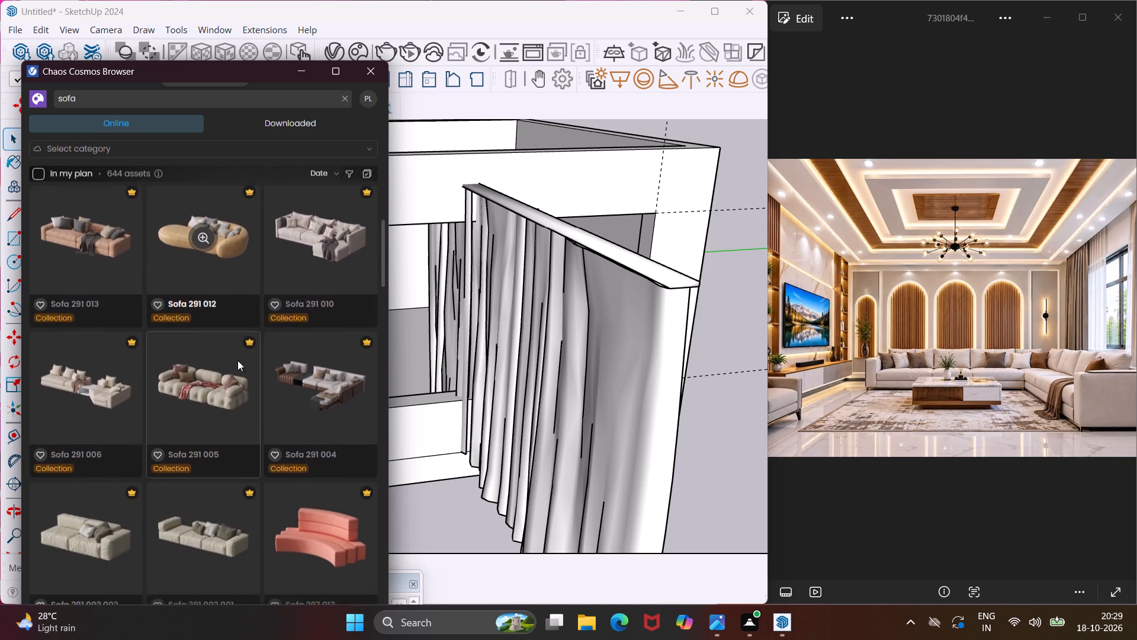
{"action": "scroll", "coordinate": [237, 360], "scroll_direction": "down", "scroll_amount": 12}
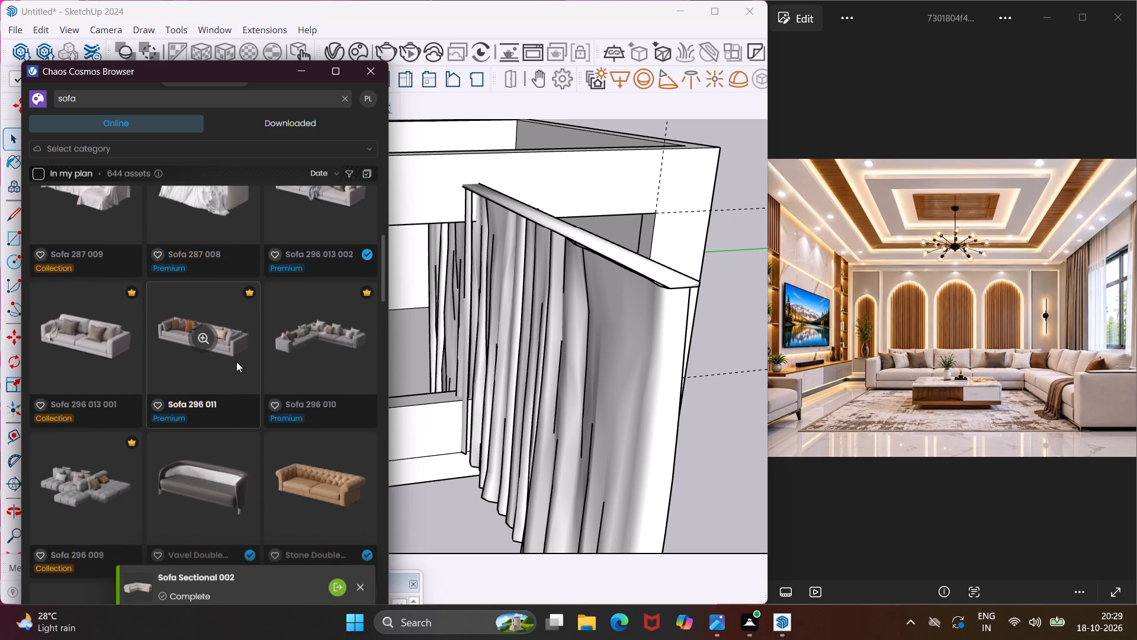
{"action": "scroll", "coordinate": [220, 406], "scroll_direction": "down", "scroll_amount": 3}
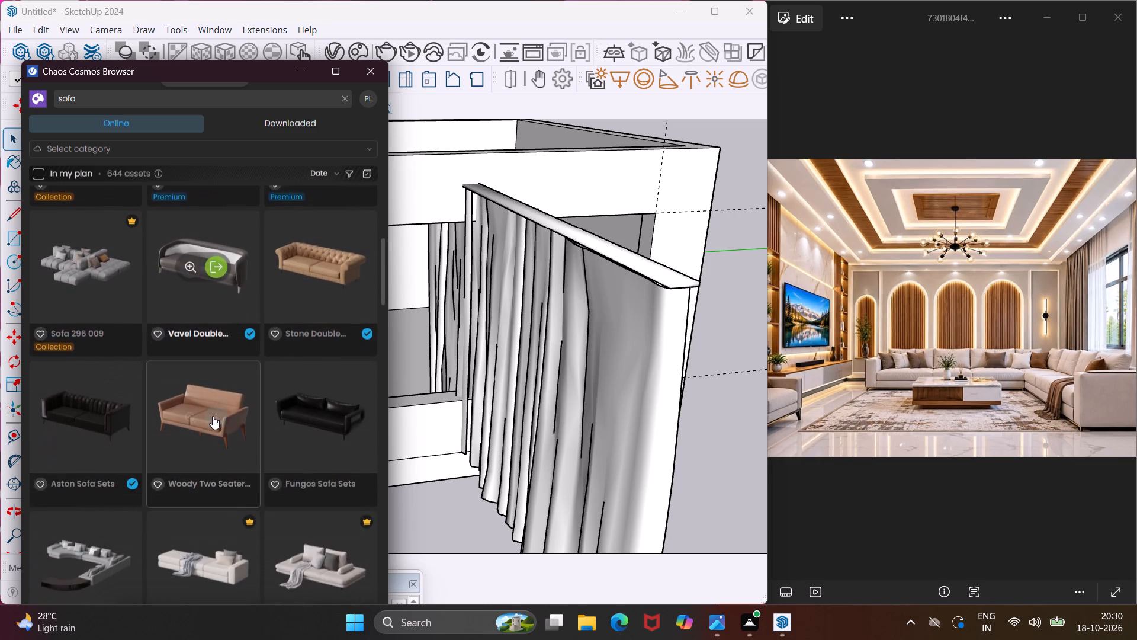
{"action": "scroll", "coordinate": [213, 416], "scroll_direction": "down", "scroll_amount": 4}
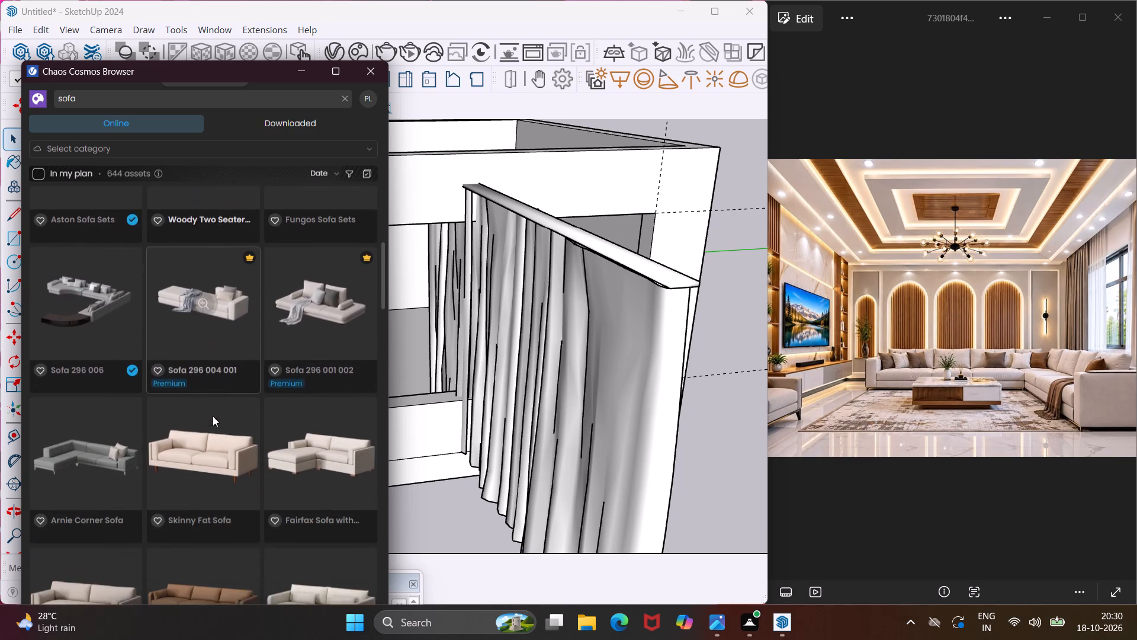
{"action": "scroll", "coordinate": [213, 416], "scroll_direction": "down", "scroll_amount": 1}
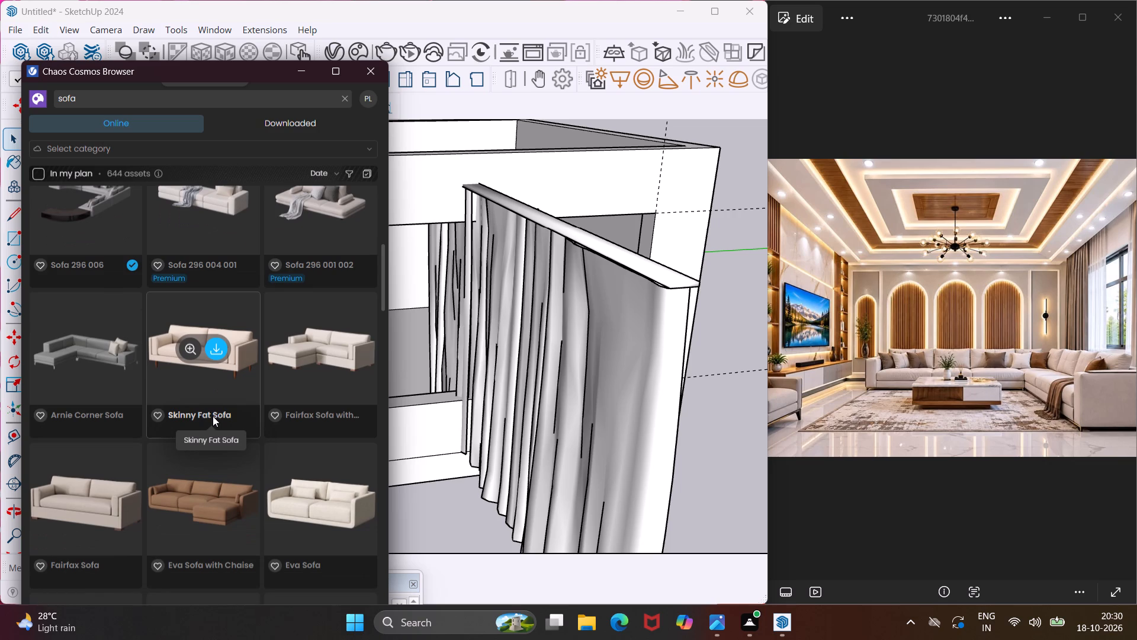
{"action": "scroll", "coordinate": [213, 416], "scroll_direction": "down", "scroll_amount": 8}
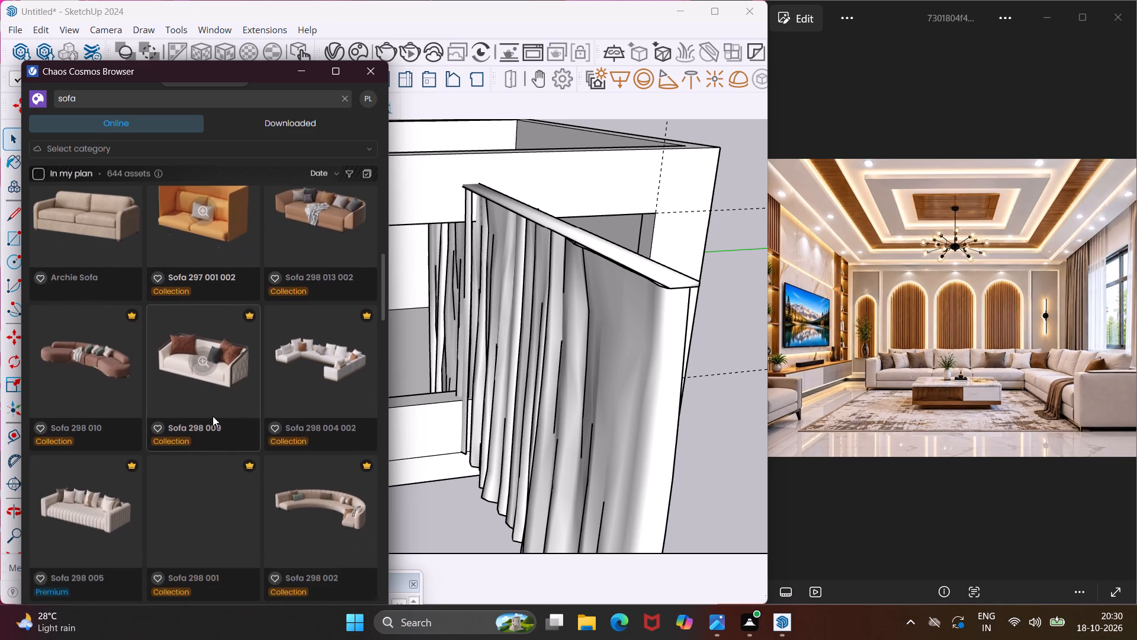
{"action": "scroll", "coordinate": [213, 416], "scroll_direction": "down", "scroll_amount": 2}
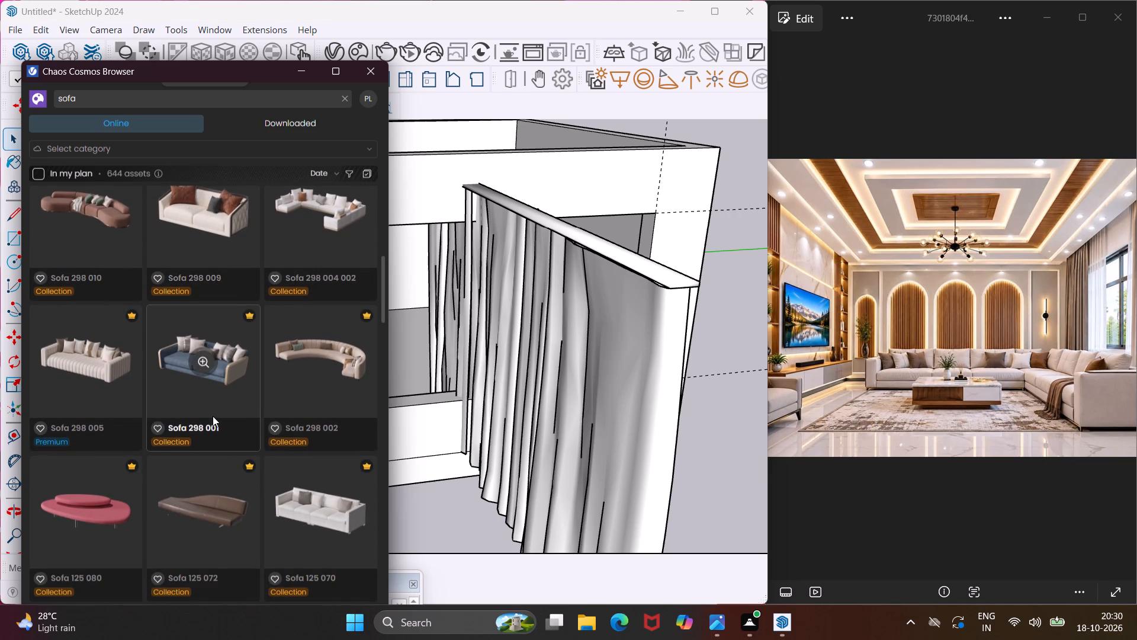
{"action": "scroll", "coordinate": [213, 416], "scroll_direction": "down", "scroll_amount": 6}
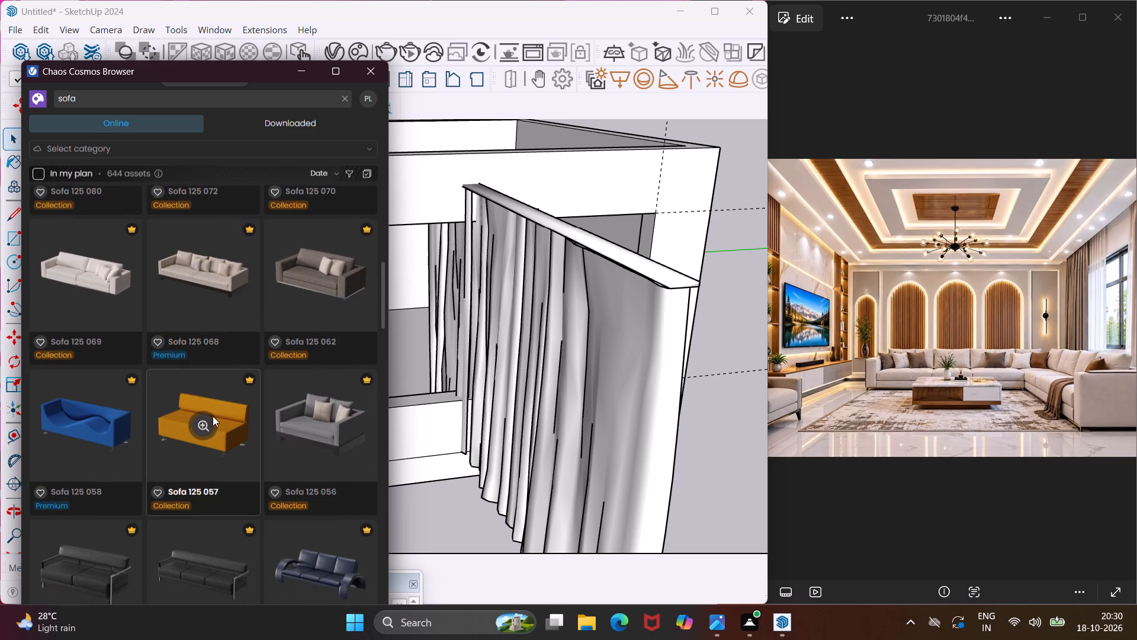
{"action": "scroll", "coordinate": [213, 416], "scroll_direction": "down", "scroll_amount": 8}
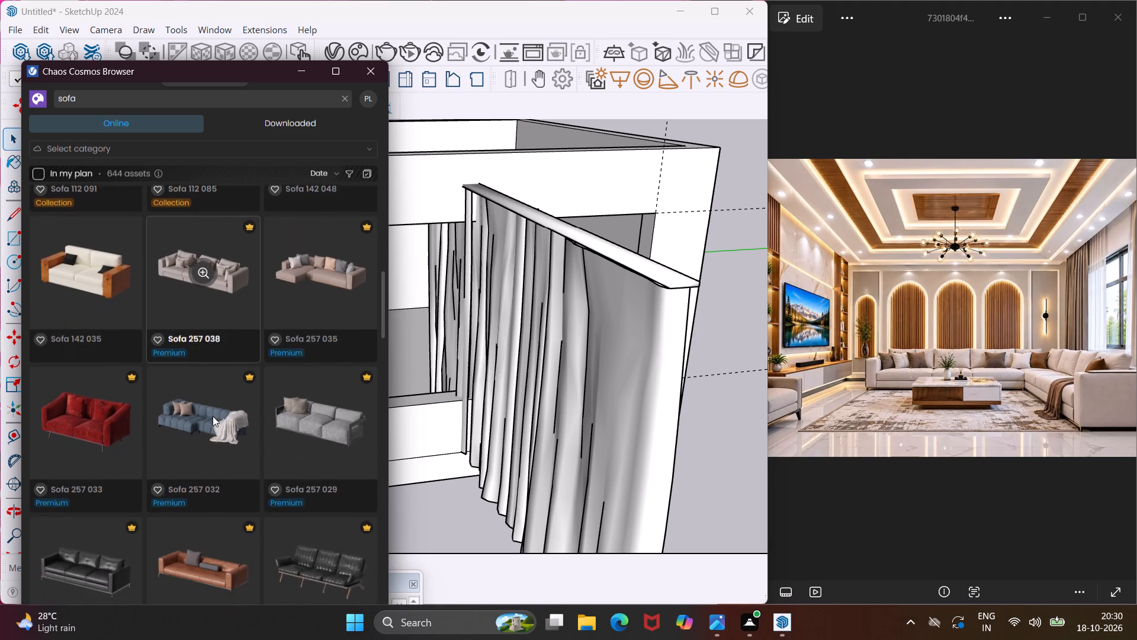
{"action": "scroll", "coordinate": [213, 416], "scroll_direction": "down", "scroll_amount": 3}
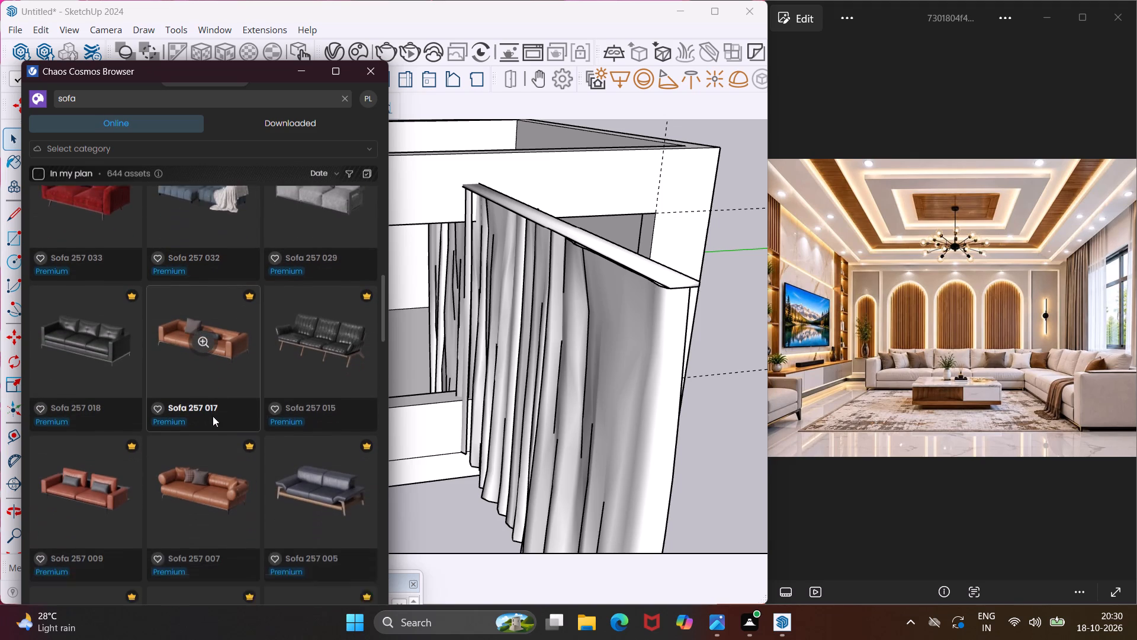
{"action": "scroll", "coordinate": [213, 416], "scroll_direction": "down", "scroll_amount": 5}
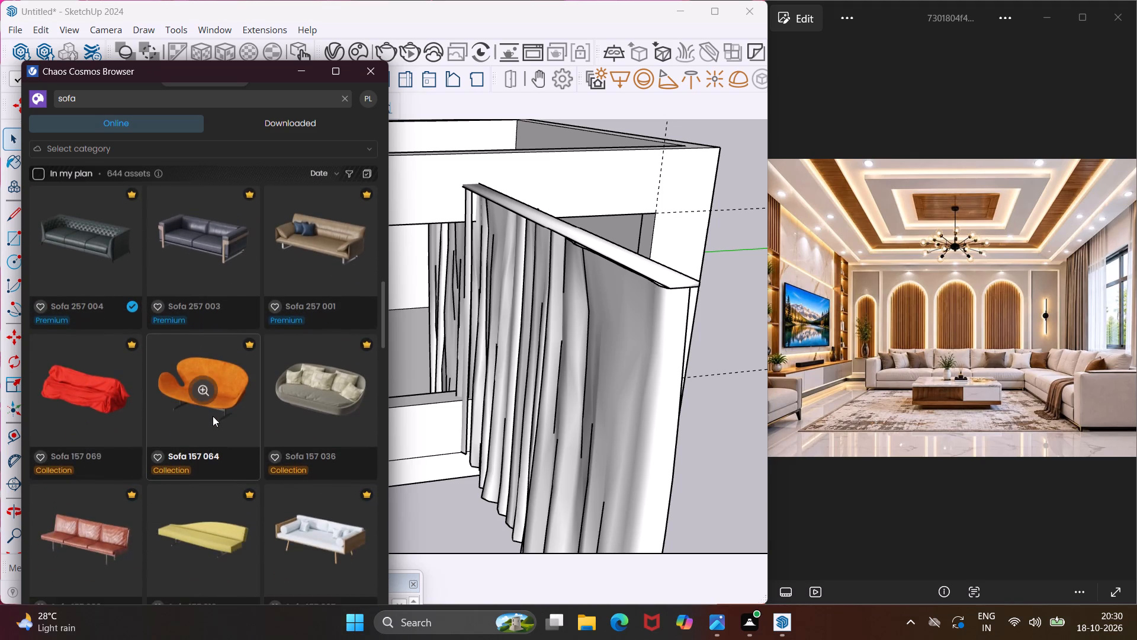
{"action": "scroll", "coordinate": [213, 416], "scroll_direction": "down", "scroll_amount": 8}
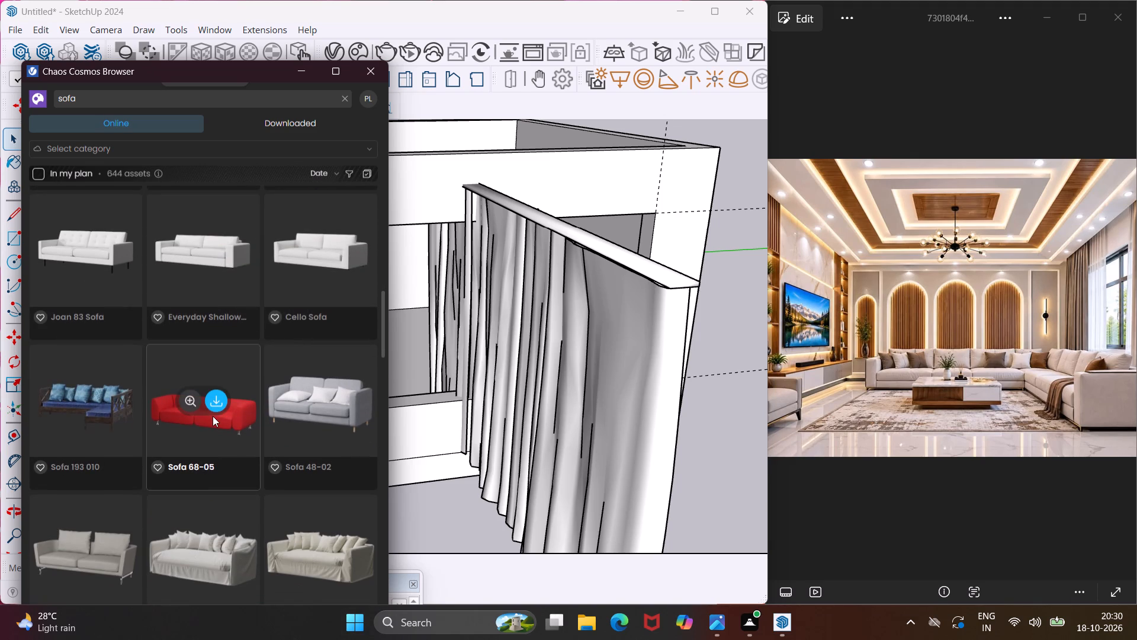
{"action": "scroll", "coordinate": [213, 416], "scroll_direction": "down", "scroll_amount": 5}
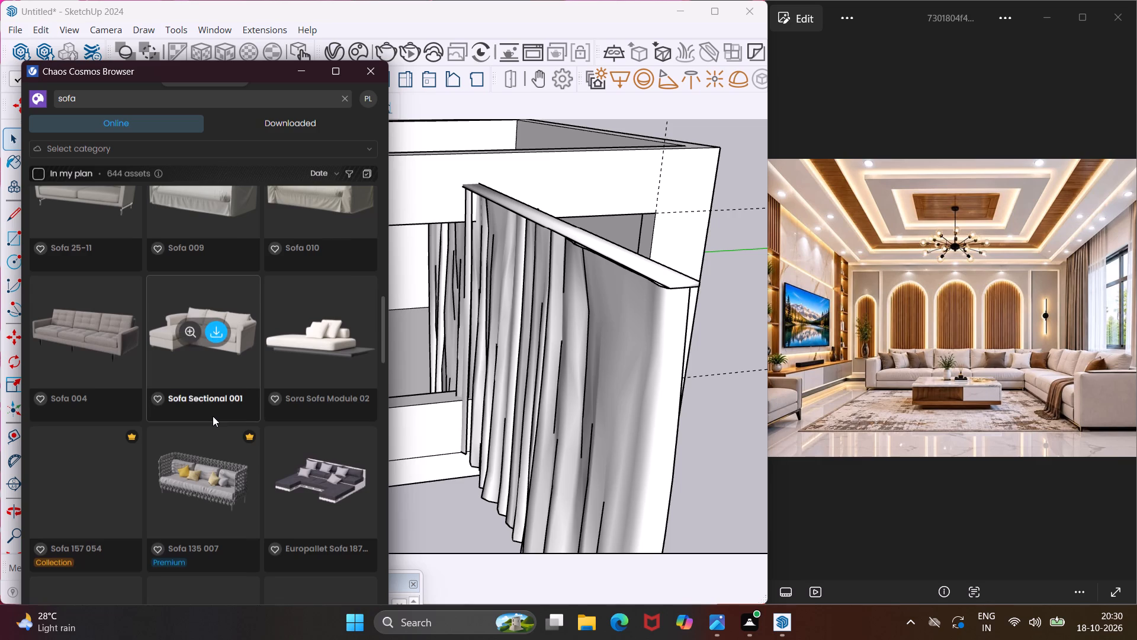
{"action": "scroll", "coordinate": [213, 416], "scroll_direction": "down", "scroll_amount": 5}
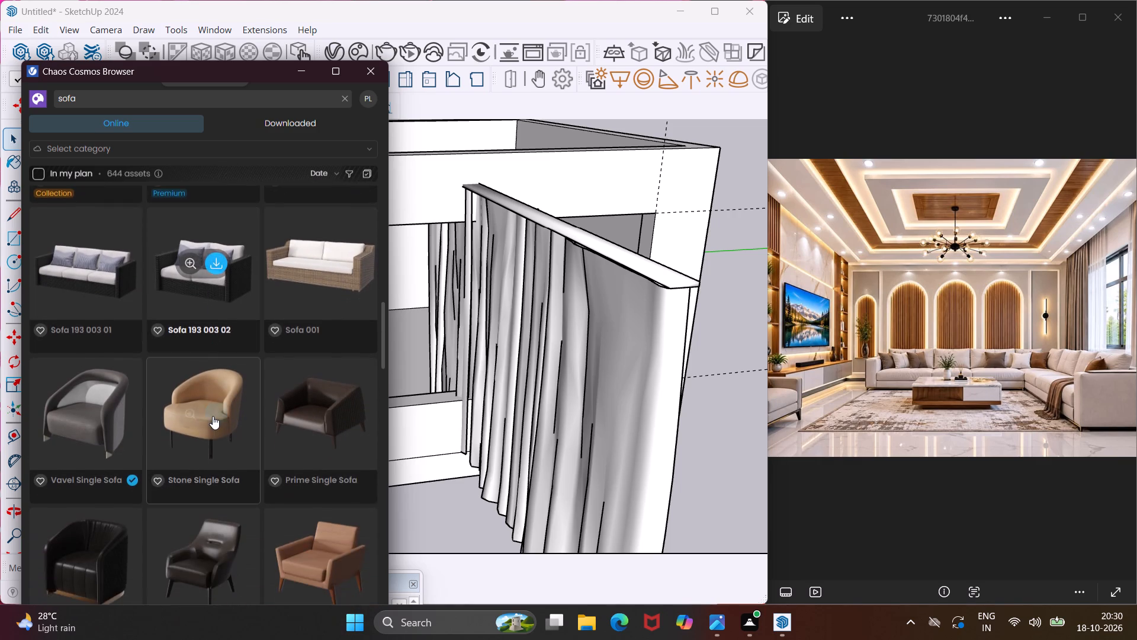
{"action": "scroll", "coordinate": [213, 416], "scroll_direction": "down", "scroll_amount": 11}
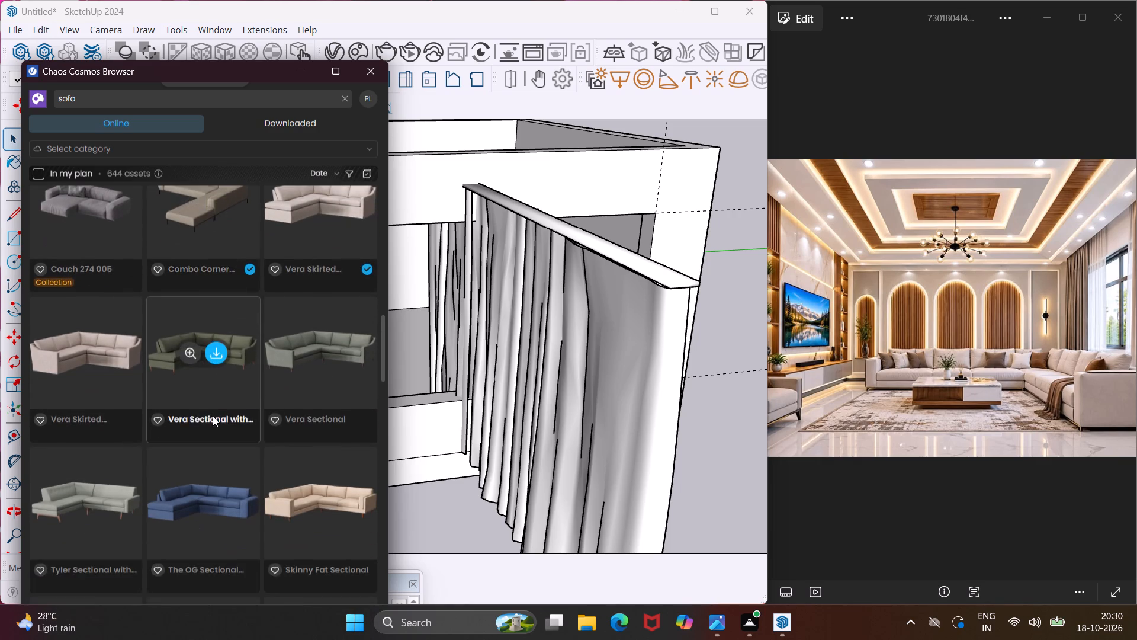
{"action": "scroll", "coordinate": [213, 416], "scroll_direction": "down", "scroll_amount": 5}
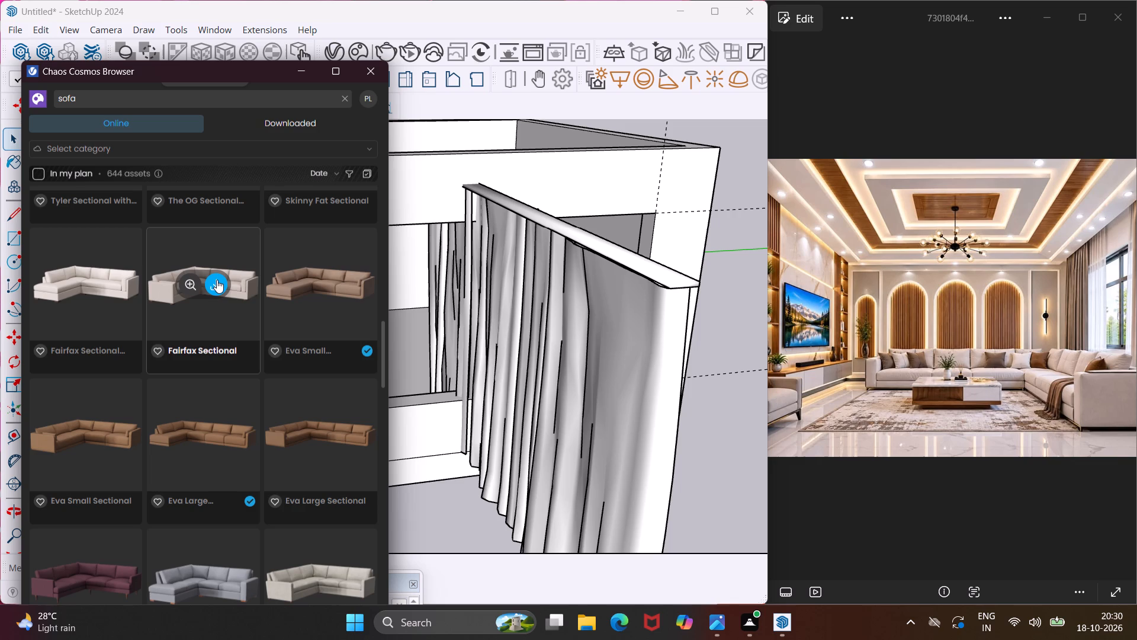
Download the Fairfax Sectional from the Cosmos library, import it and place it outside the room beyond the curtain.
{"action": "left_click", "coordinate": [217, 280]}
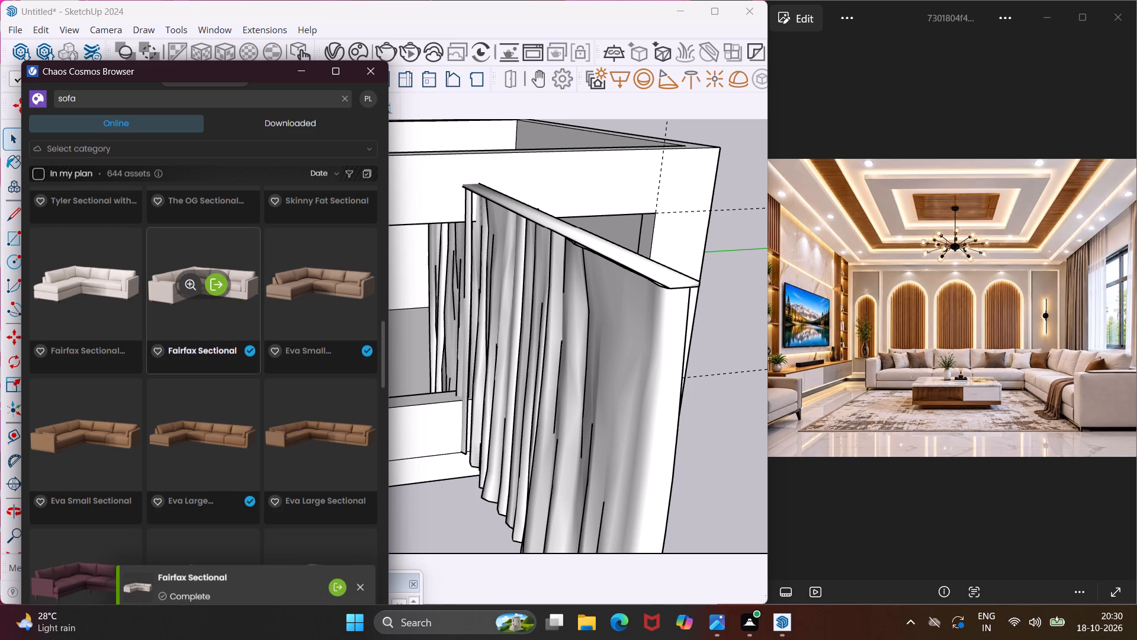
{"action": "left_click", "coordinate": [216, 282]}
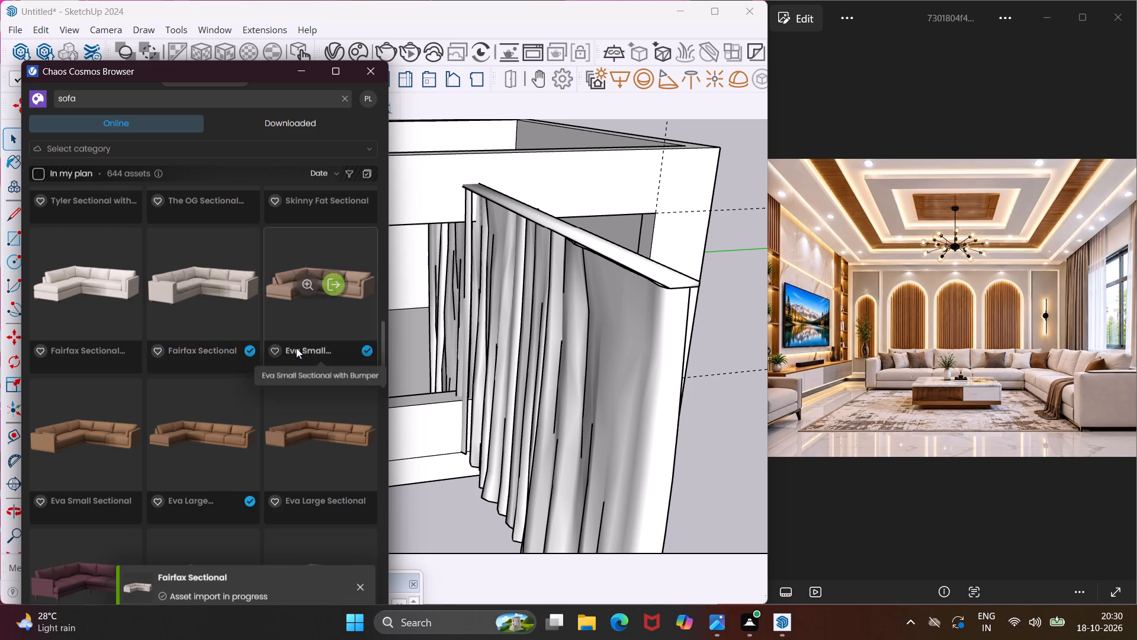
{"action": "scroll", "coordinate": [296, 348], "scroll_direction": "down", "scroll_amount": 6}
{"action": "middle_click_drag", "start_coordinate": [273, 393], "coordinate": [483, 417]}
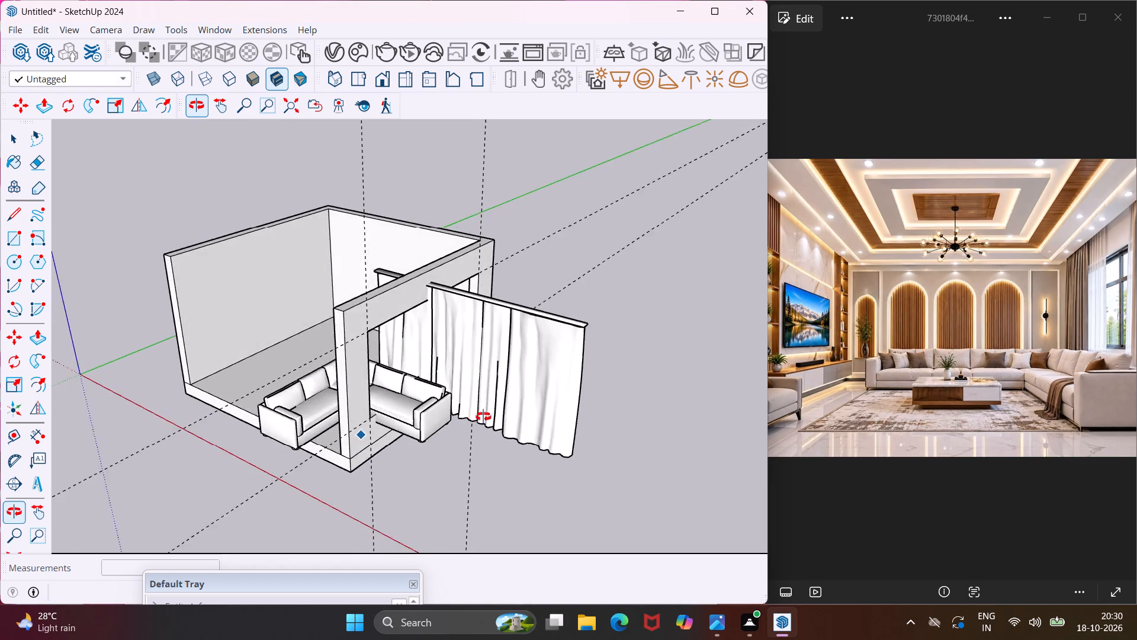
{"action": "middle_click_drag", "start_coordinate": [483, 417], "coordinate": [577, 424]}
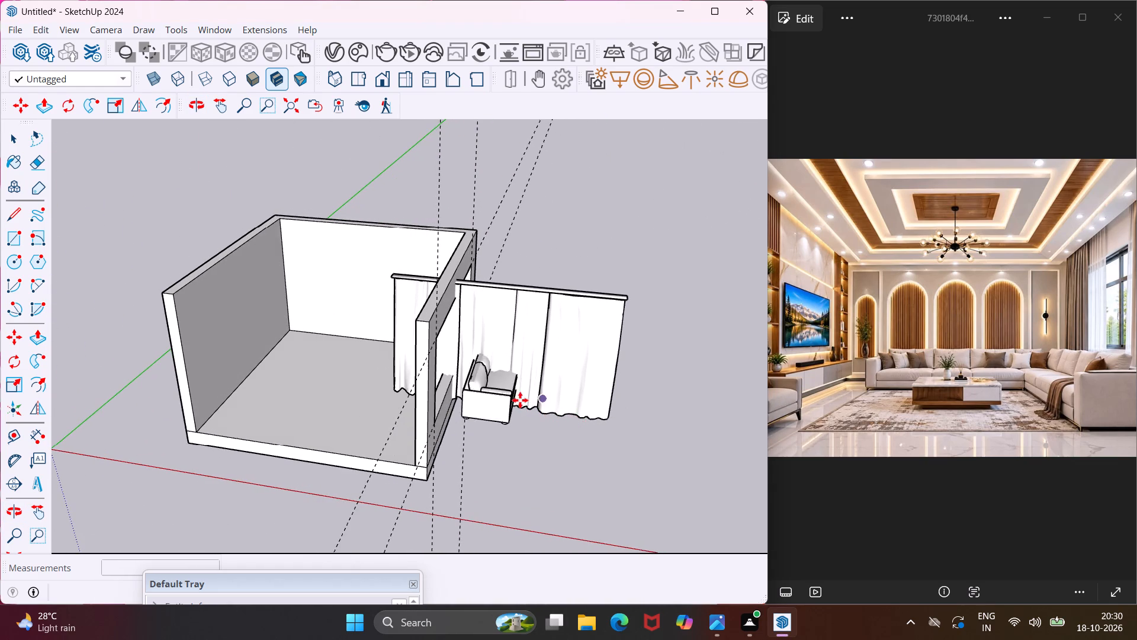
{"action": "scroll", "coordinate": [508, 394], "scroll_direction": "down", "scroll_amount": 8}
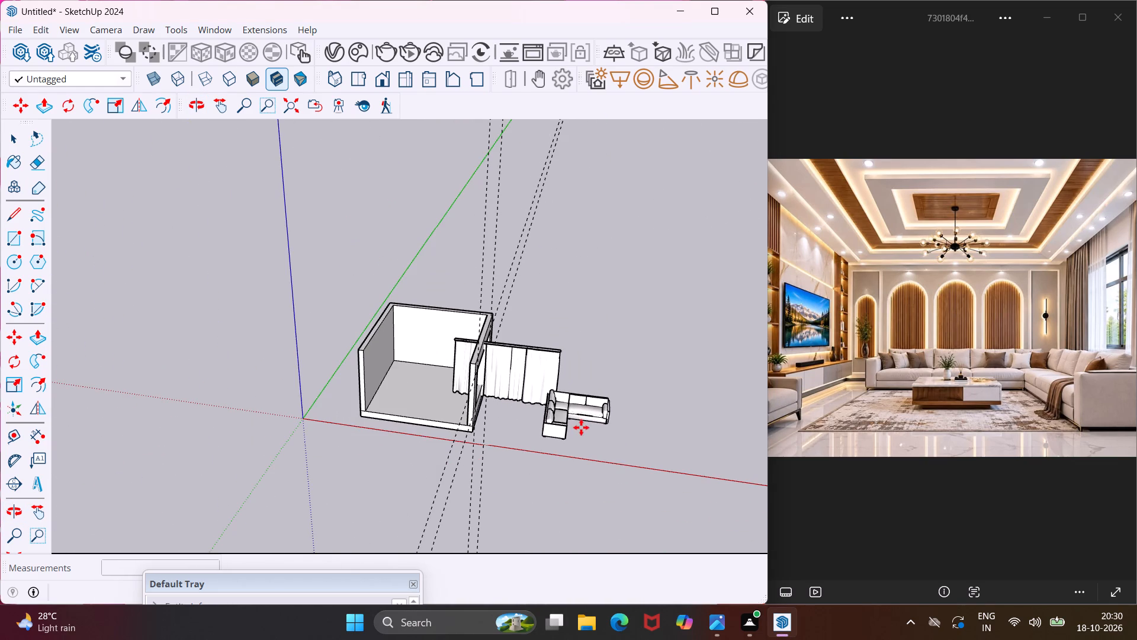
{"action": "left_click", "coordinate": [597, 427]}
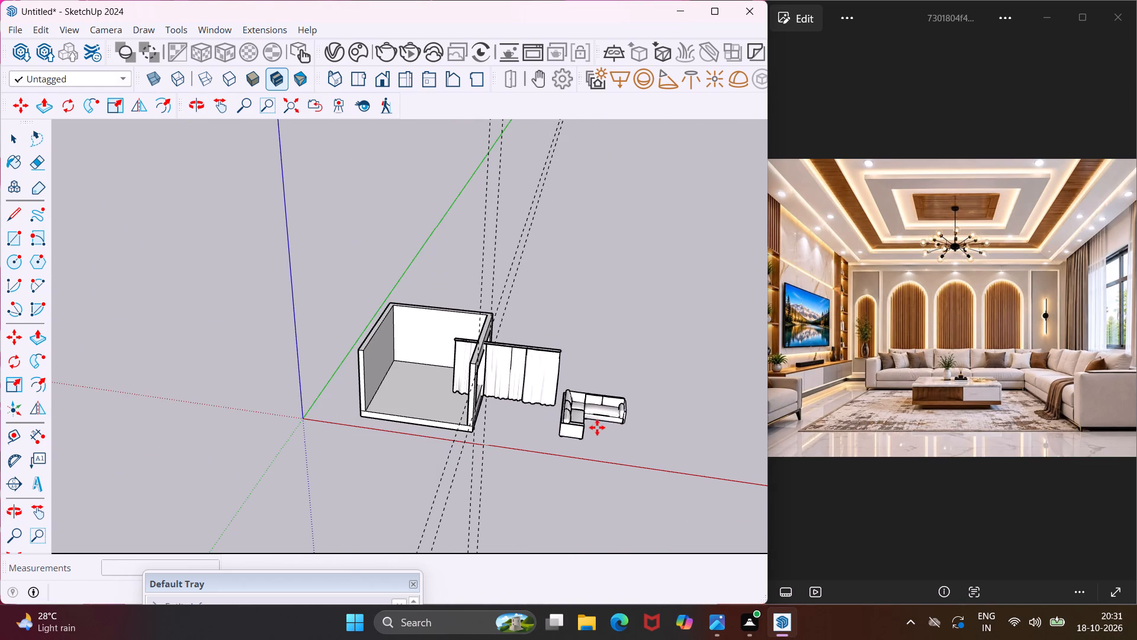
{"action": "key", "text": "Escape"}
Rotate the curtain model 90 degrees in the ground plane so it runs parallel to the side wall with the window opening.
{"action": "scroll", "coordinate": [539, 382], "scroll_direction": "up", "scroll_amount": 5}
{"action": "left_click", "coordinate": [532, 337]}
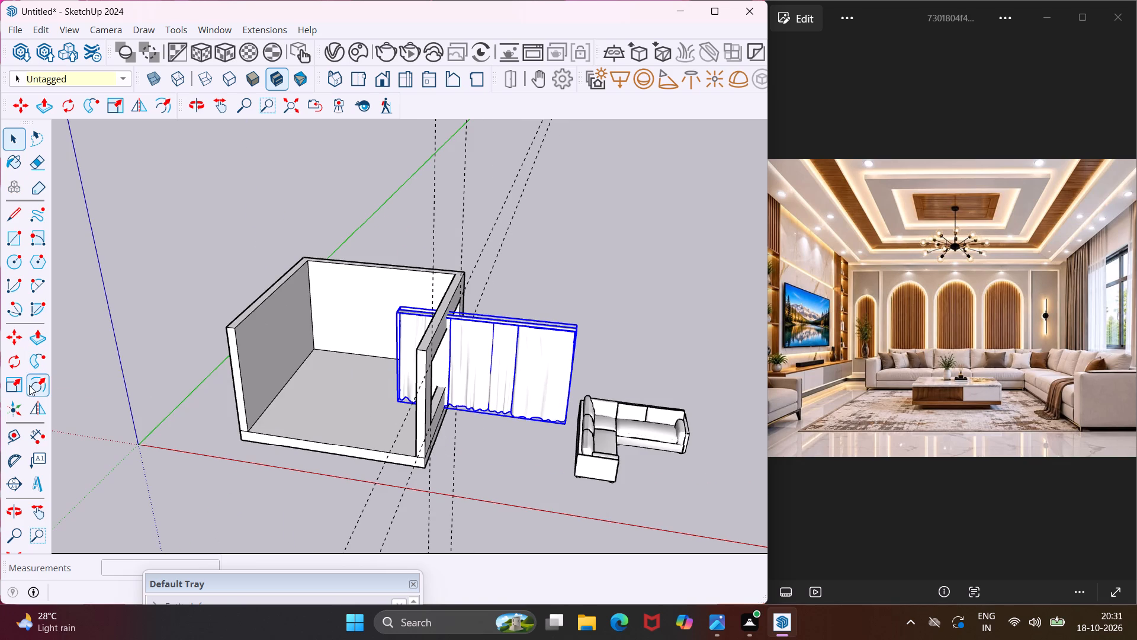
{"action": "left_click", "coordinate": [17, 367]}
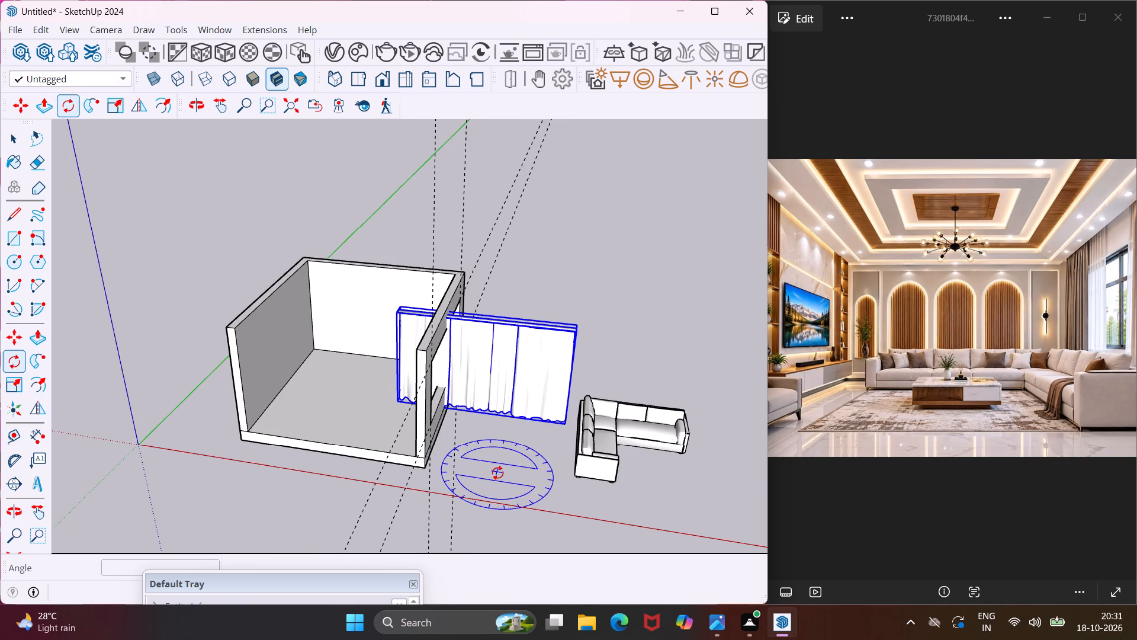
{"action": "left_click", "coordinate": [495, 471]}
{"action": "left_click", "coordinate": [538, 476]}
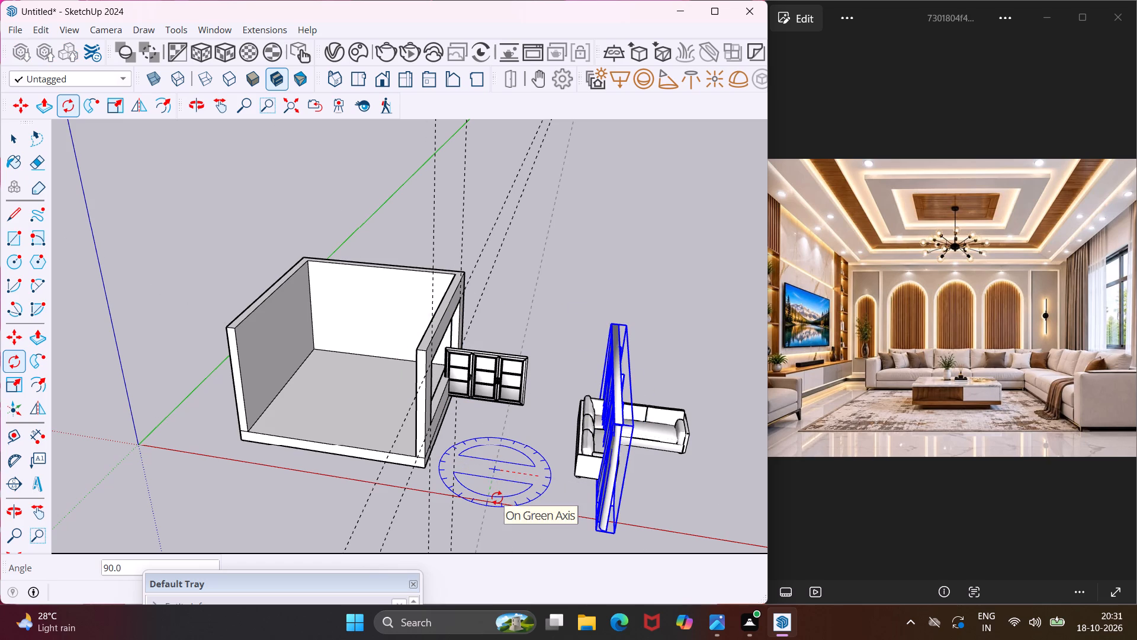
{"action": "type", "text": "90"}
{"action": "key", "text": "Return"}
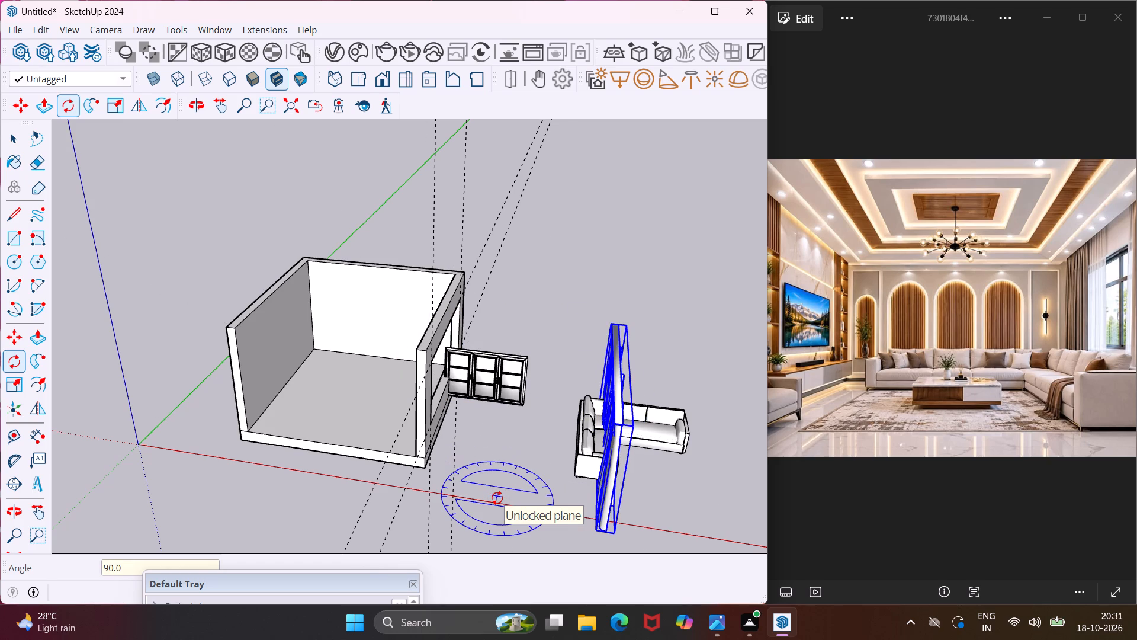
Scale the curtain's thickness down to about 0.28 along its green axis.
{"action": "left_click", "coordinate": [6, 391]}
{"action": "scroll", "coordinate": [612, 414], "scroll_direction": "up", "scroll_amount": 3}
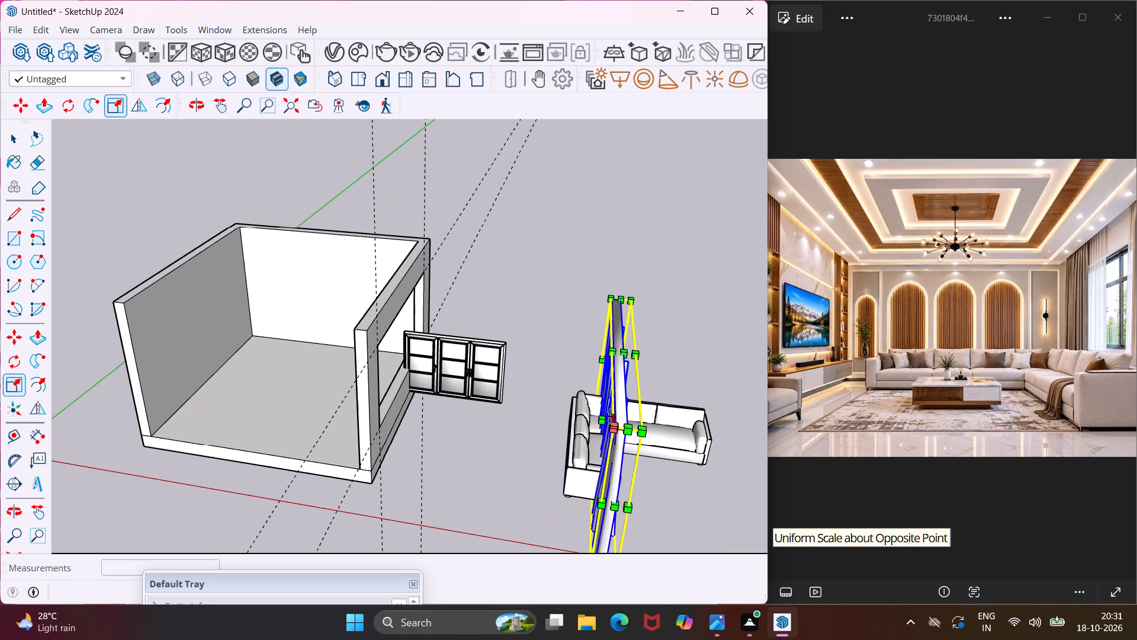
{"action": "left_click", "coordinate": [601, 420]}
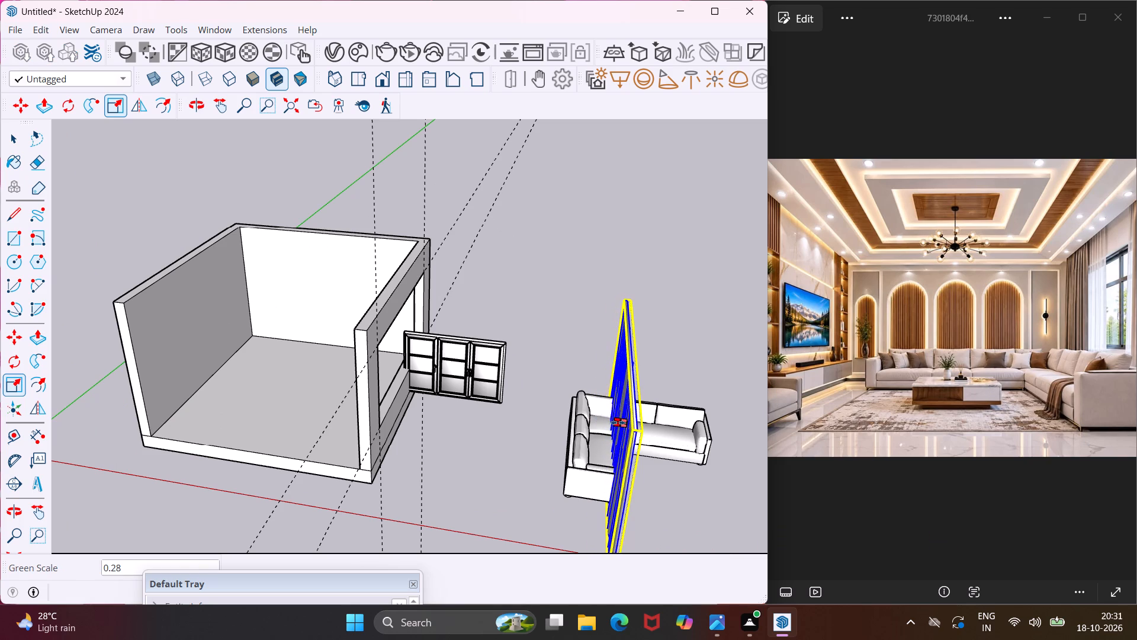
{"action": "left_click", "coordinate": [618, 423]}
Move the curtain about 16' 6" into the room, against the inner face of the side wall with the window opening.
{"action": "key", "text": "m"}
{"action": "scroll", "coordinate": [645, 442], "scroll_direction": "up", "scroll_amount": 3}
{"action": "left_click", "coordinate": [641, 425]}
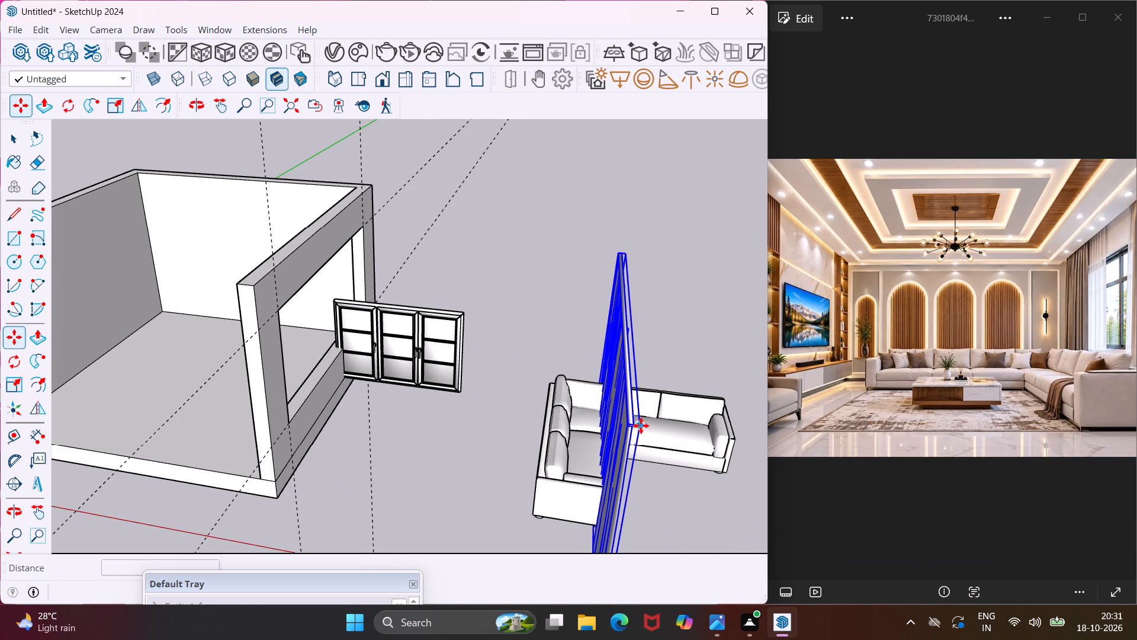
{"action": "scroll", "coordinate": [435, 367], "scroll_direction": "down", "scroll_amount": 5}
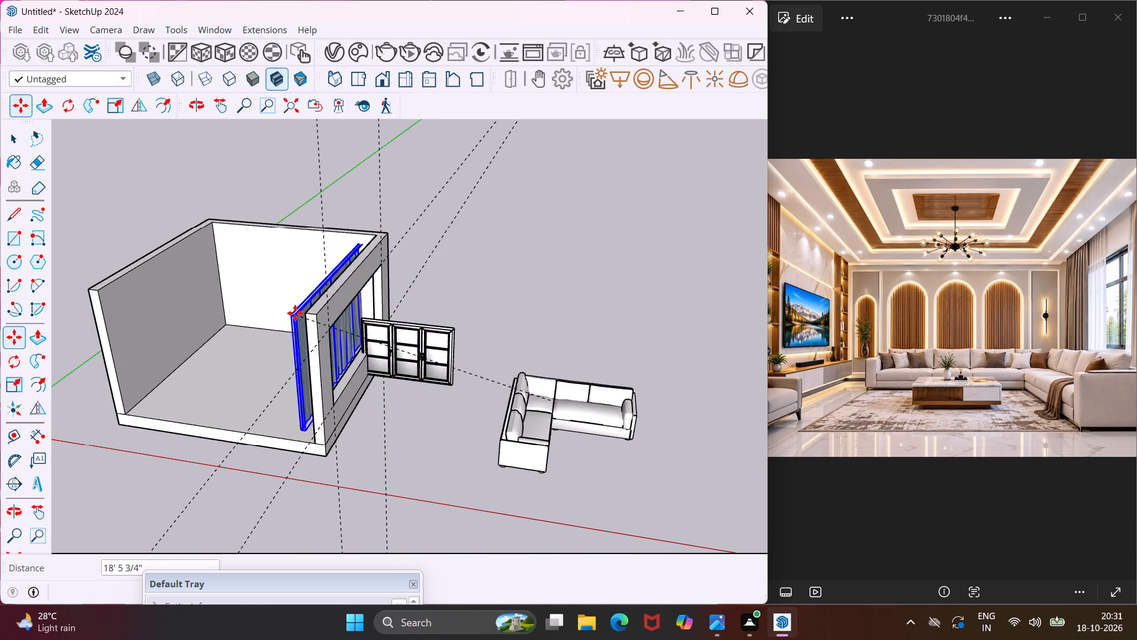
{"action": "left_click", "coordinate": [305, 316]}
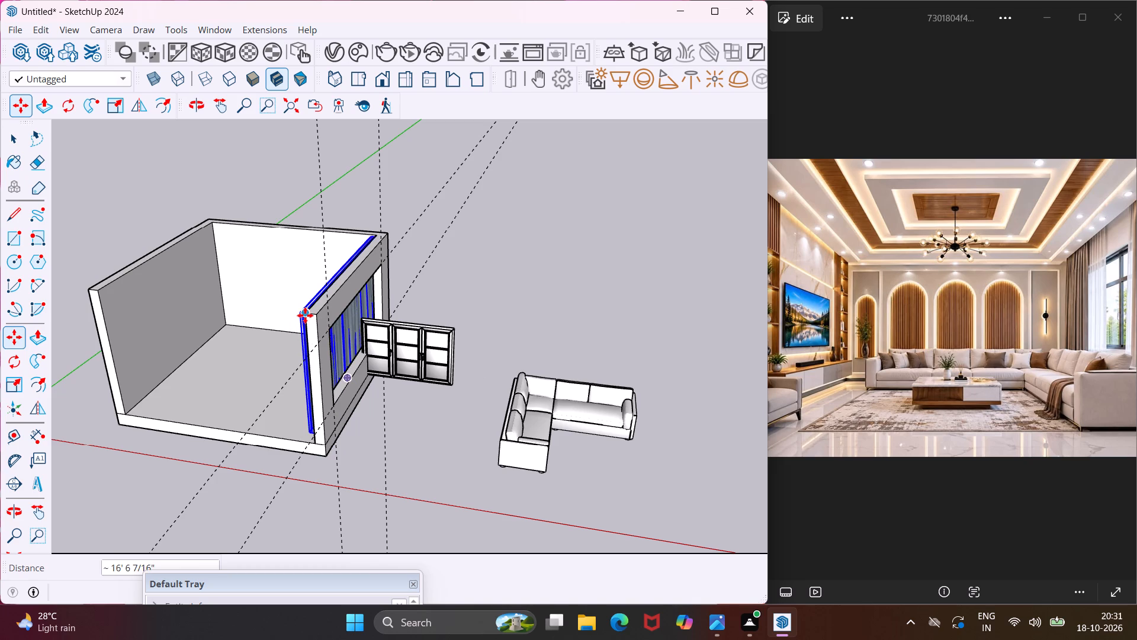
Rotate the three-panel window model 90 degrees in the ground plane so it runs parallel to the side wall with the opening.
{"action": "middle_click_drag", "start_coordinate": [305, 315], "coordinate": [648, 334]}
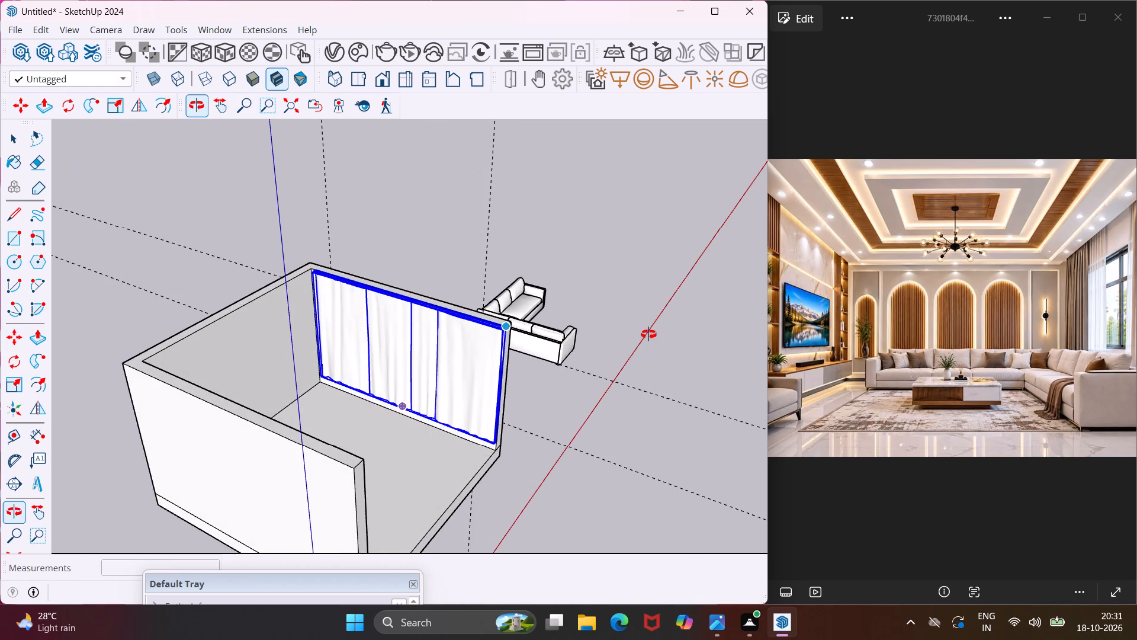
{"action": "middle_click_drag", "start_coordinate": [648, 334], "coordinate": [478, 312]}
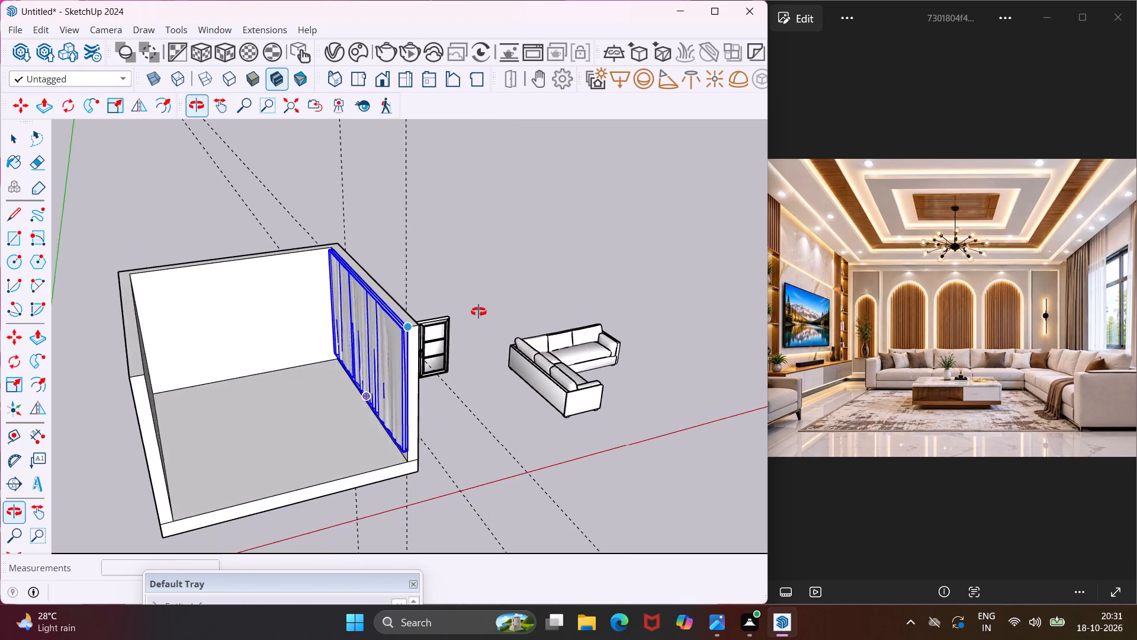
{"action": "middle_click_drag", "start_coordinate": [478, 312], "coordinate": [570, 248]}
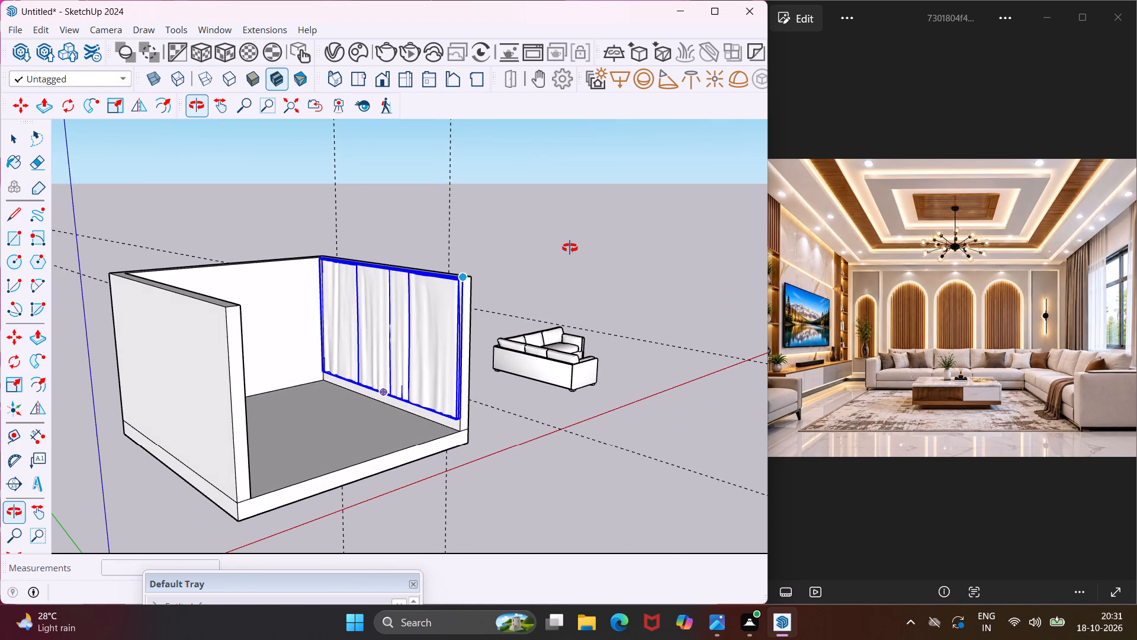
{"action": "middle_click_drag", "start_coordinate": [570, 248], "coordinate": [278, 276]}
{"action": "key", "text": "Escape"}
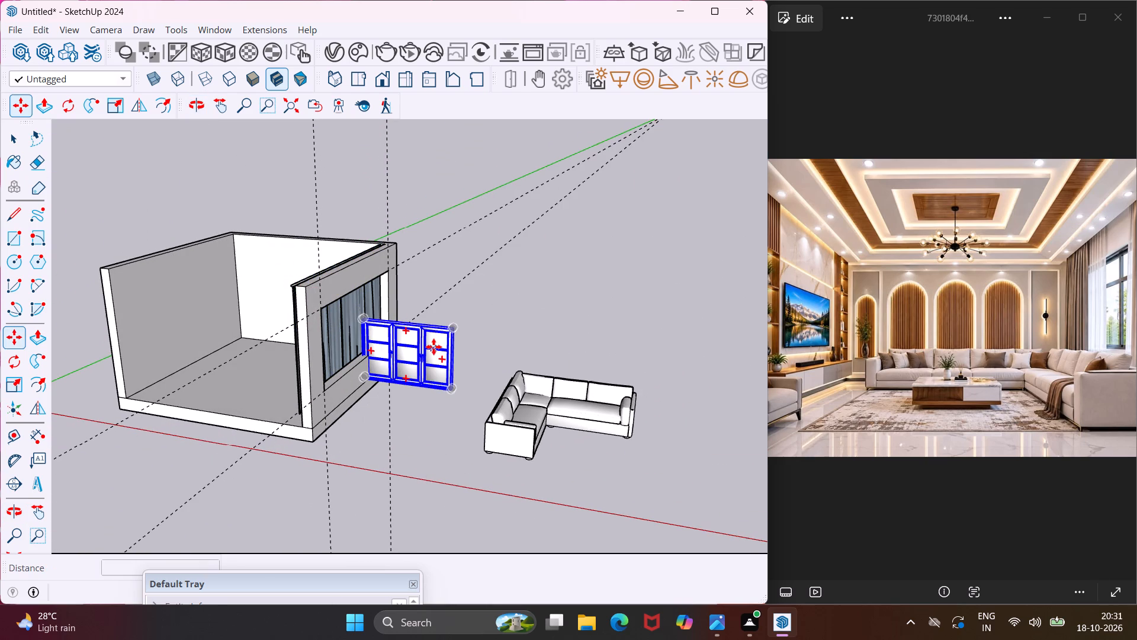
{"action": "key", "text": "space"}
{"action": "left_click", "coordinate": [435, 350]}
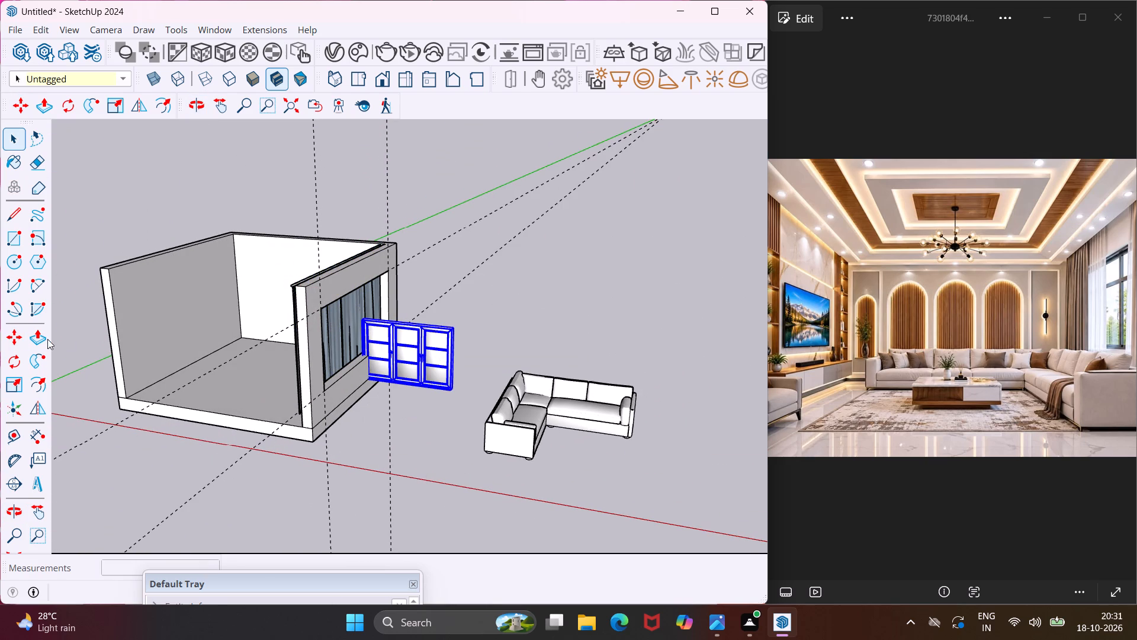
{"action": "left_click", "coordinate": [14, 357]}
{"action": "left_click", "coordinate": [390, 414]}
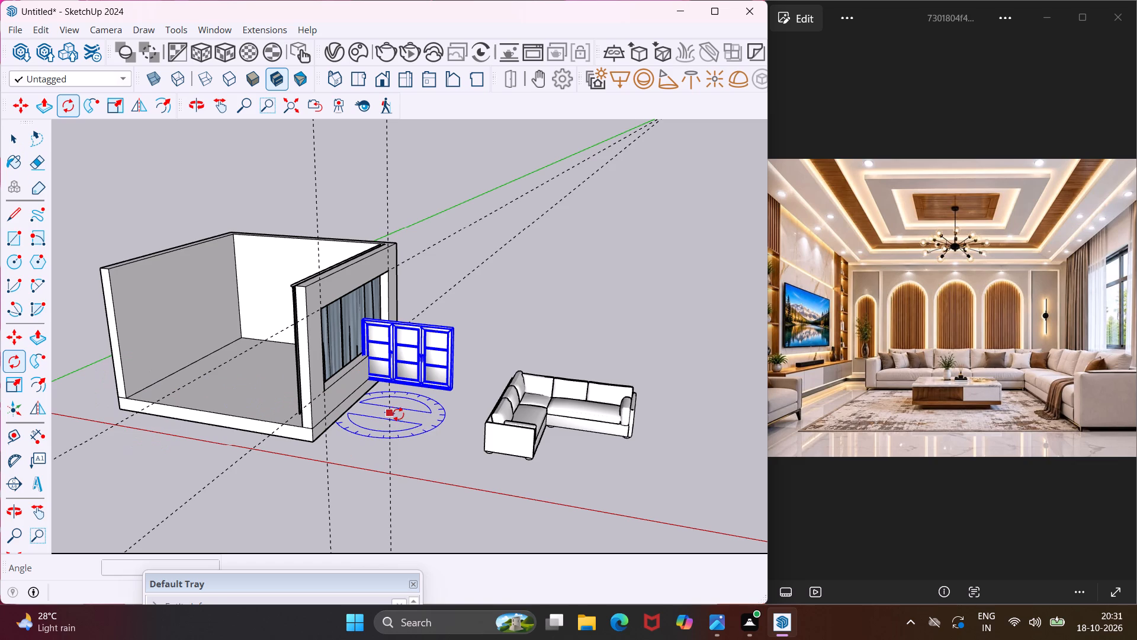
{"action": "left_click", "coordinate": [426, 415]}
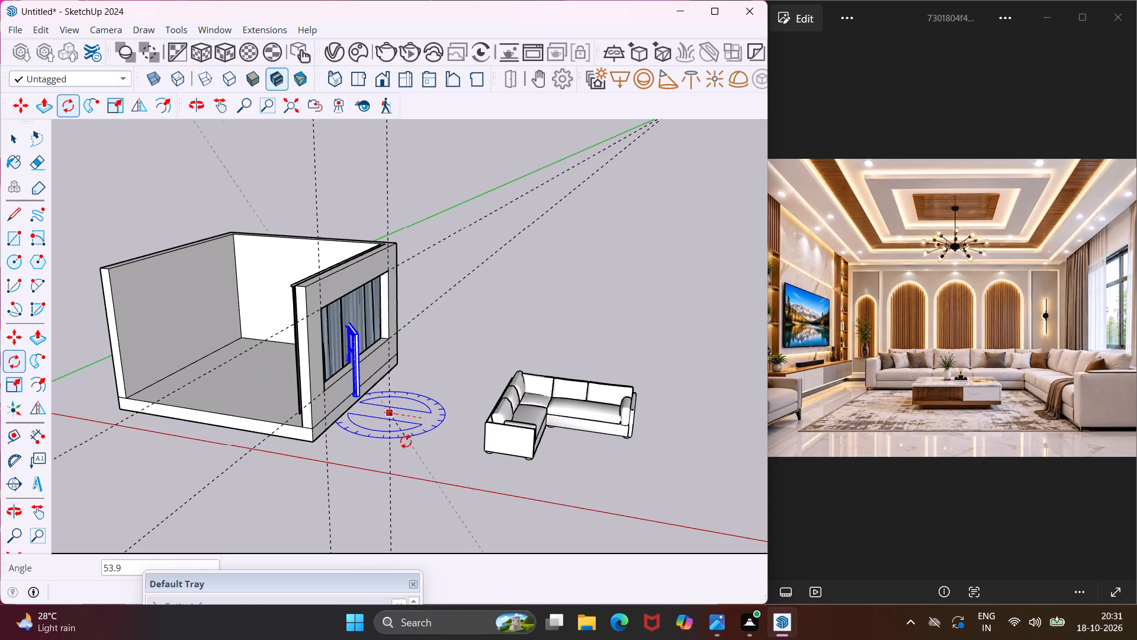
{"action": "left_click", "coordinate": [359, 462]}
Move the window model about 7' 6" by its bottom corner to the lower corner of the side wall's opening.
{"action": "scroll", "coordinate": [180, 473], "scroll_direction": "up", "scroll_amount": 1}
{"action": "middle_click_drag", "start_coordinate": [180, 472], "coordinate": [271, 482]}
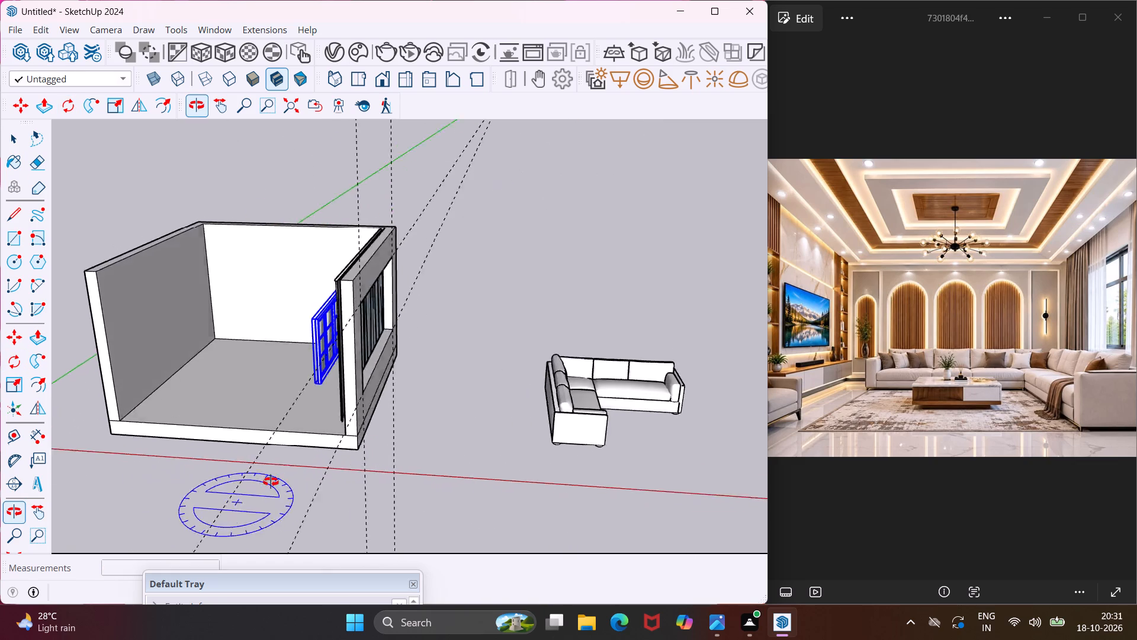
{"action": "middle_click_drag", "start_coordinate": [271, 482], "coordinate": [361, 465]}
{"action": "key", "text": "m"}
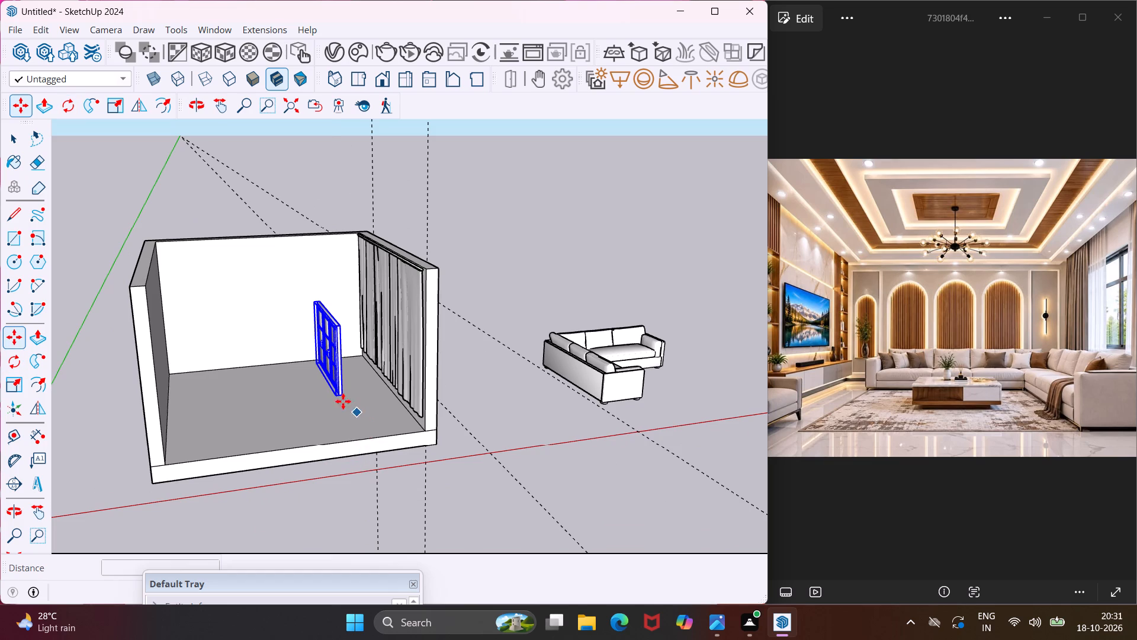
{"action": "scroll", "coordinate": [336, 388], "scroll_direction": "up", "scroll_amount": 8}
{"action": "left_click", "coordinate": [334, 407]}
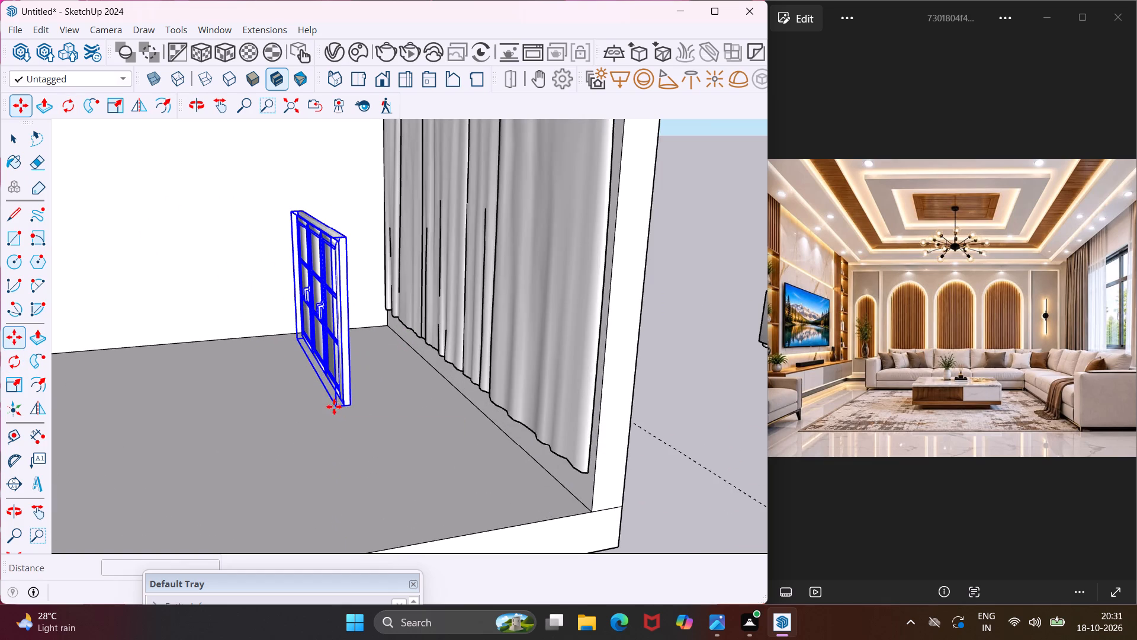
{"action": "middle_click_drag", "start_coordinate": [494, 417], "coordinate": [139, 415]}
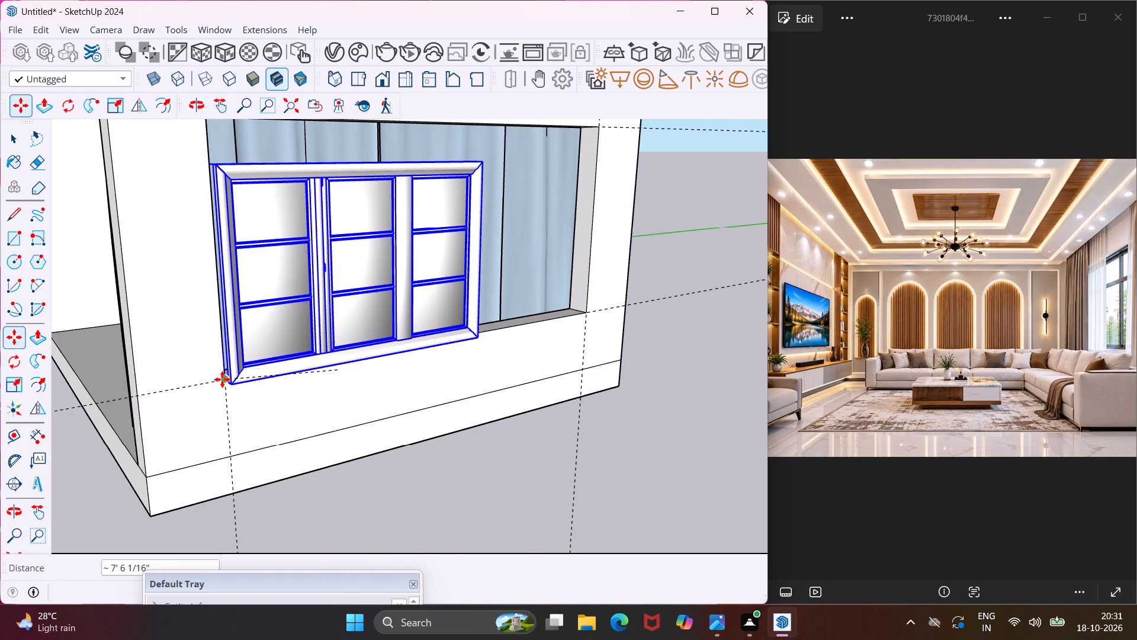
{"action": "scroll", "coordinate": [225, 380], "scroll_direction": "up", "scroll_amount": 8}
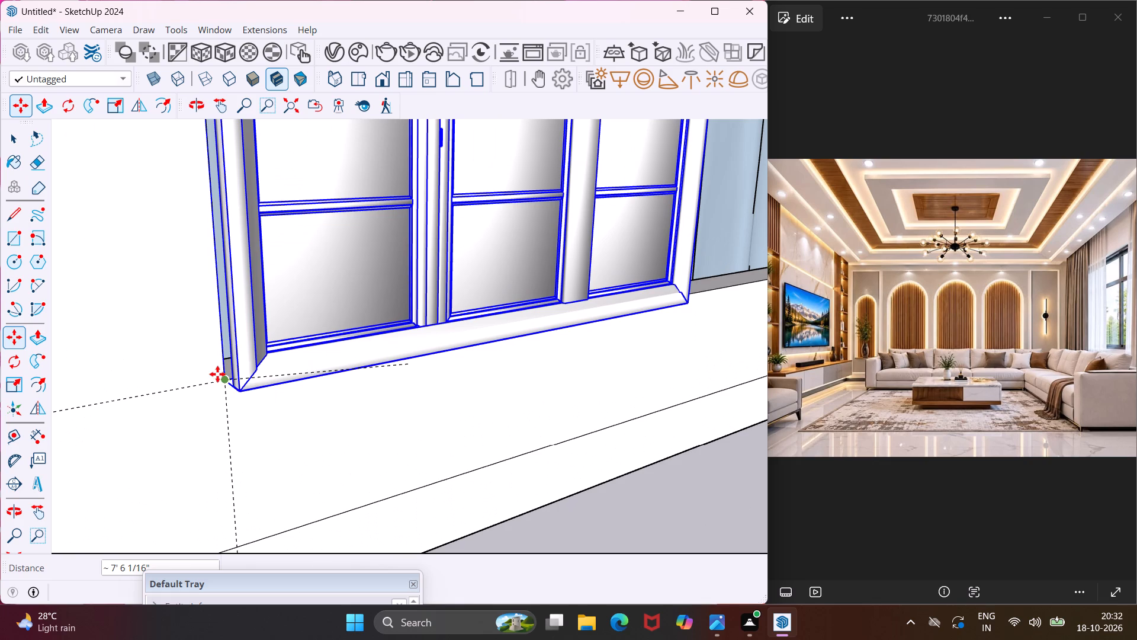
{"action": "left_click", "coordinate": [217, 372]}
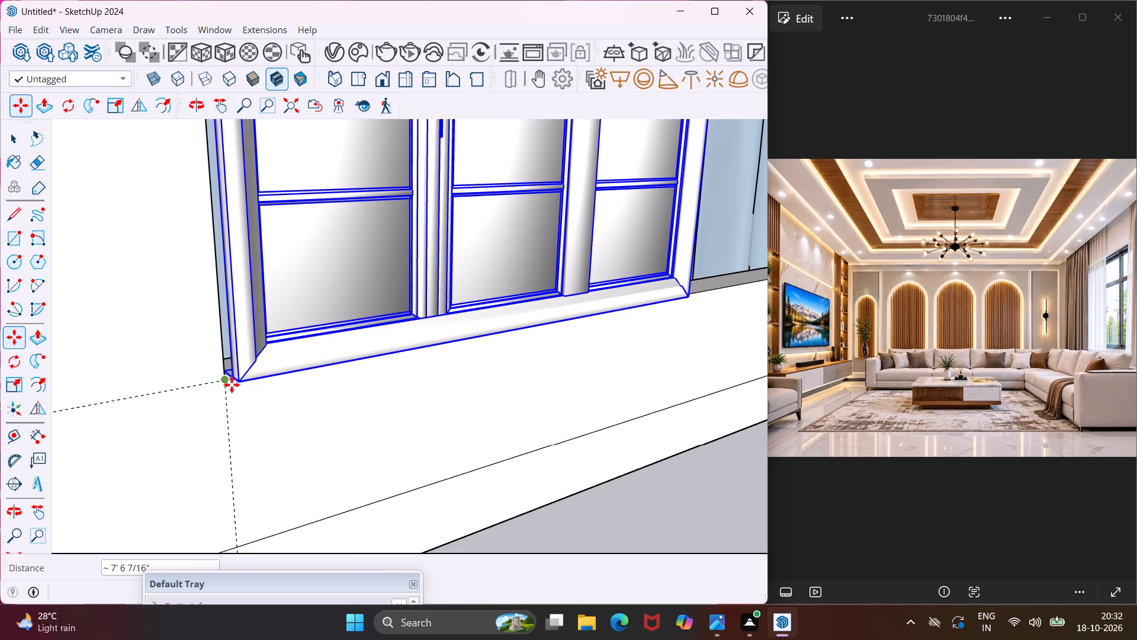
Shift the window about 6" so its outer bottom corner snaps to the opening's lower corner on the wall's outer face.
{"action": "scroll", "coordinate": [233, 384], "scroll_direction": "up", "scroll_amount": 8}
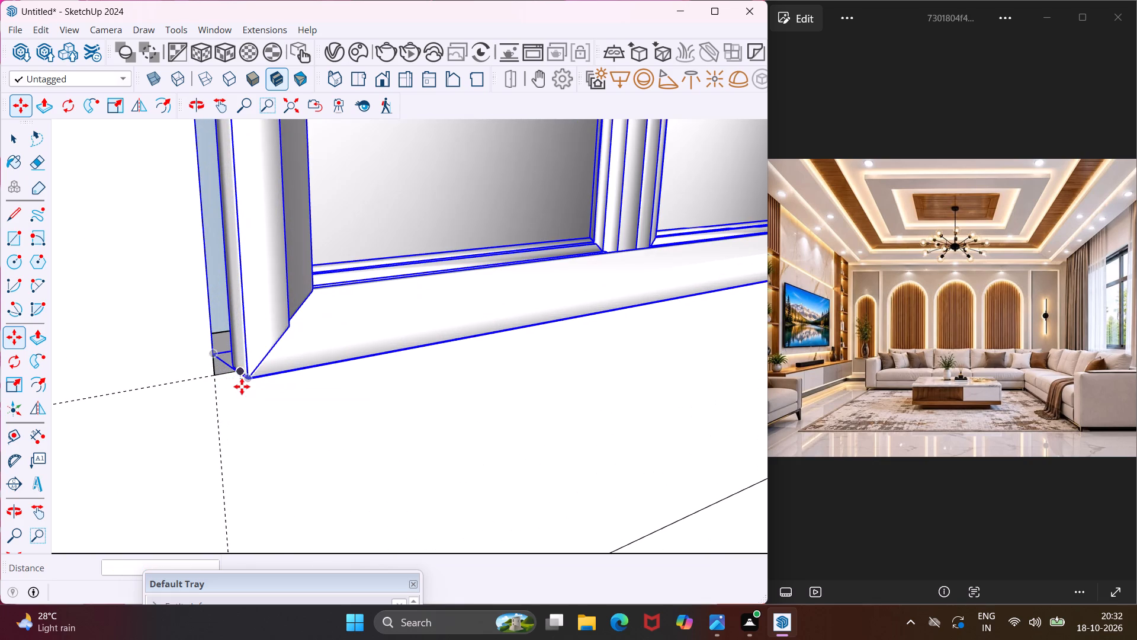
{"action": "left_click", "coordinate": [250, 379]}
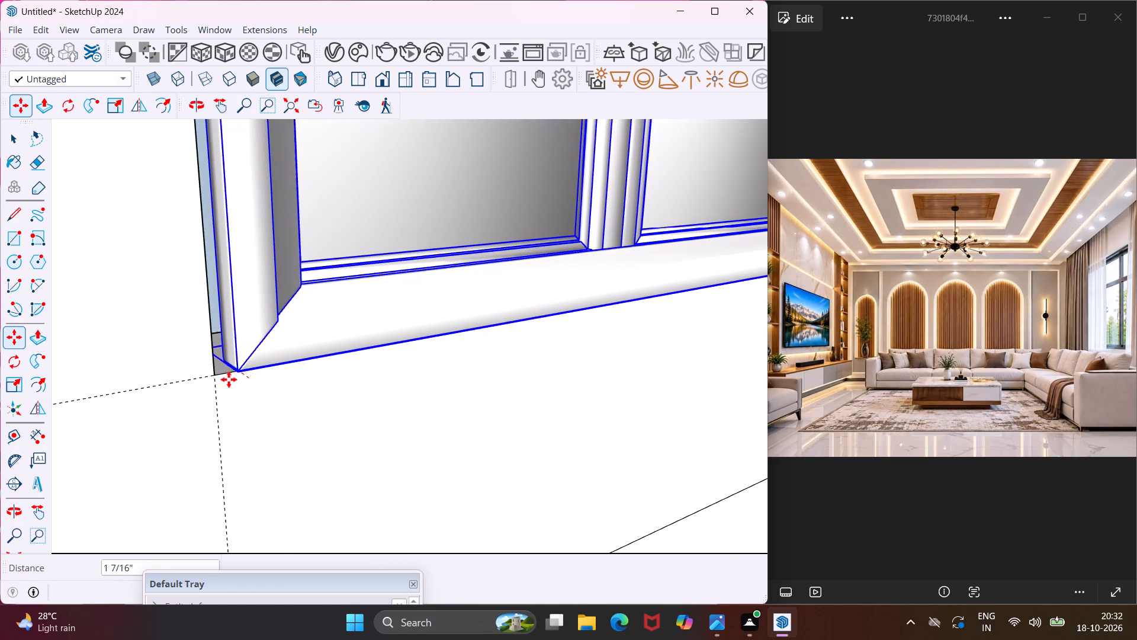
{"action": "scroll", "coordinate": [216, 377], "scroll_direction": "up", "scroll_amount": 4}
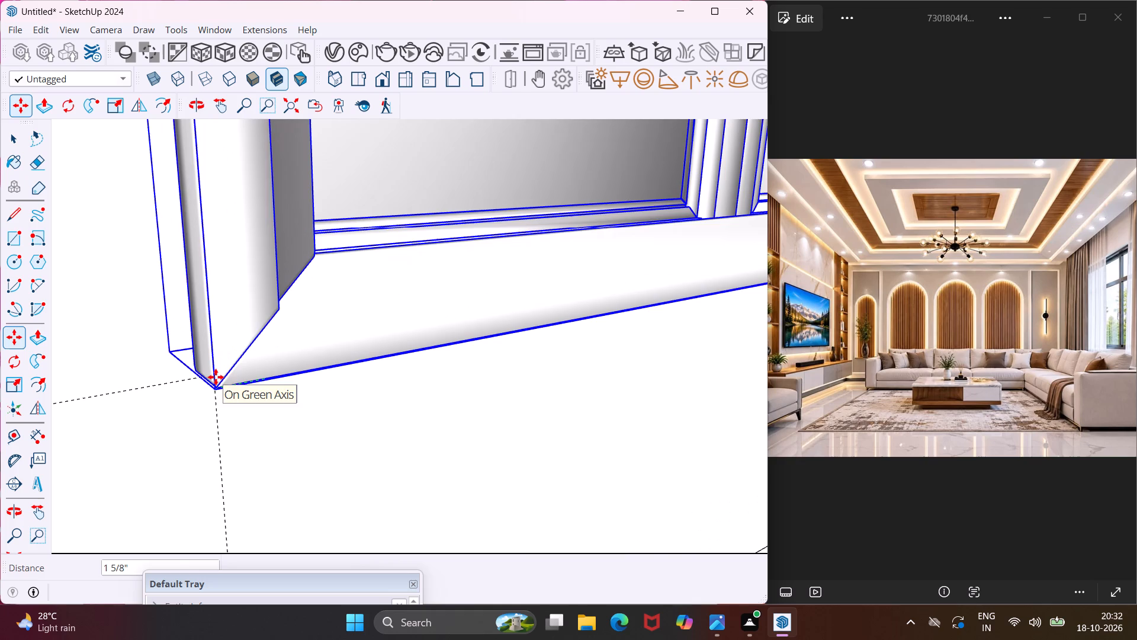
{"action": "middle_click_drag", "start_coordinate": [215, 374], "coordinate": [425, 353]}
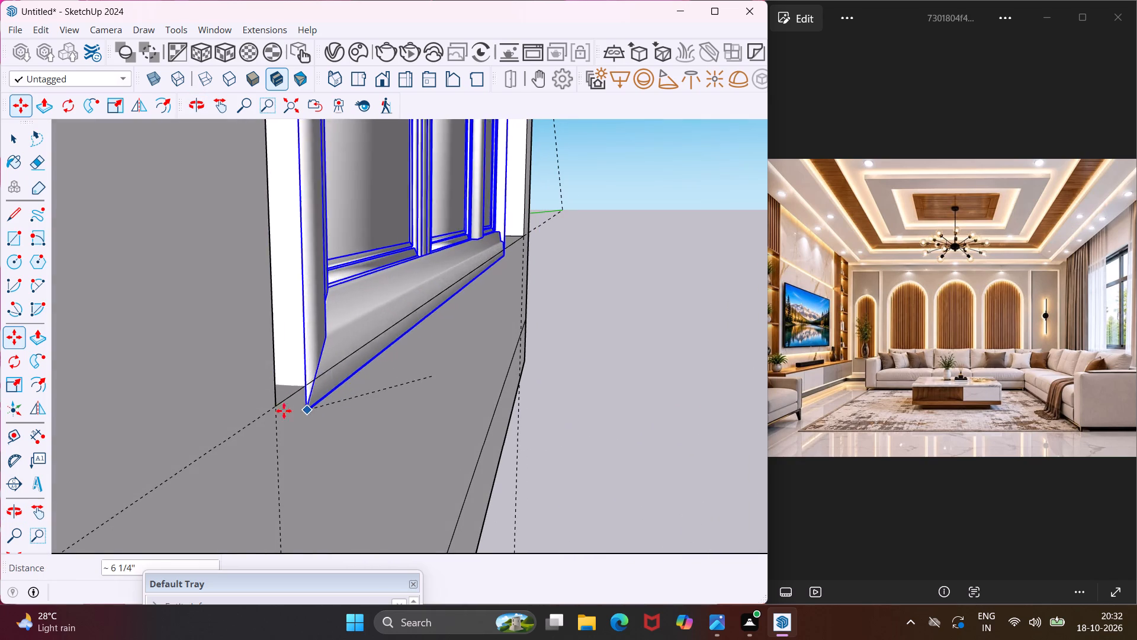
{"action": "left_click", "coordinate": [276, 408]}
Scale the window's height to about 1.20 along the blue axis so it reaches the top edge of the opening.
{"action": "middle_click_drag", "start_coordinate": [399, 336], "coordinate": [317, 355]}
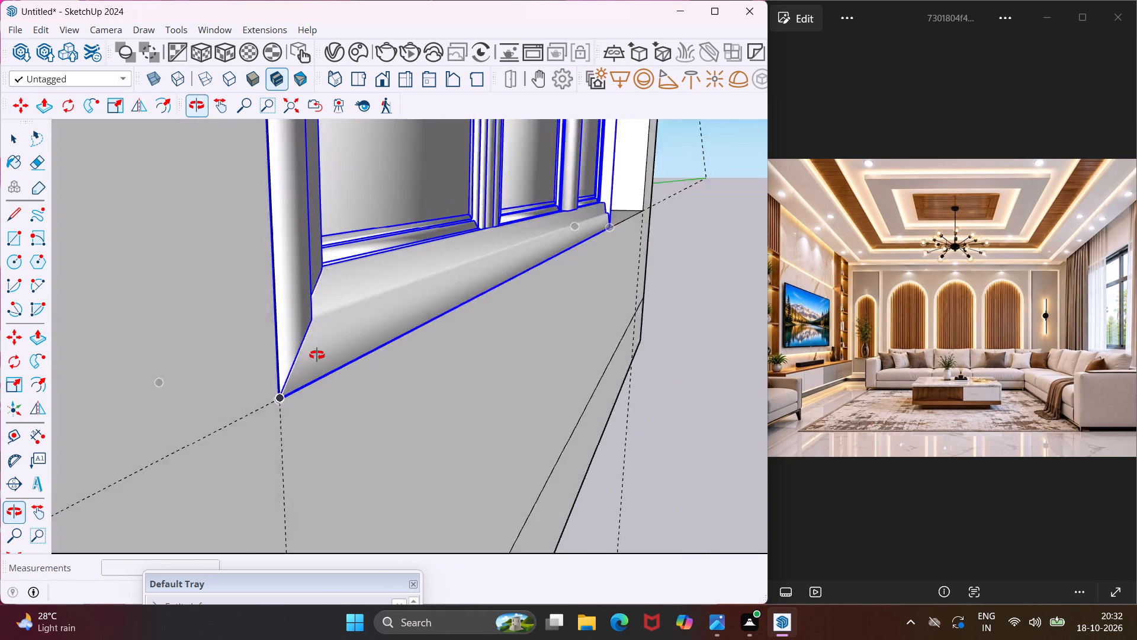
{"action": "middle_click_drag", "start_coordinate": [317, 355], "coordinate": [262, 364]}
{"action": "scroll", "coordinate": [259, 363], "scroll_direction": "down", "scroll_amount": 20}
{"action": "scroll", "coordinate": [259, 363], "scroll_direction": "down", "scroll_amount": 5}
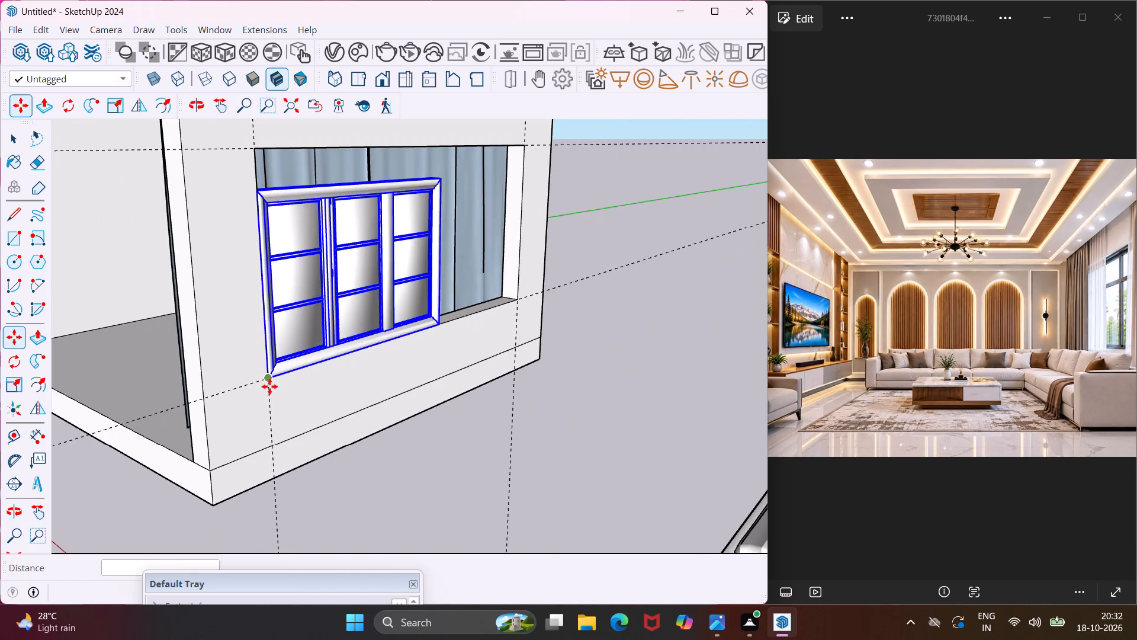
{"action": "scroll", "coordinate": [271, 387], "scroll_direction": "down", "scroll_amount": 4}
{"action": "left_click", "coordinate": [15, 390]}
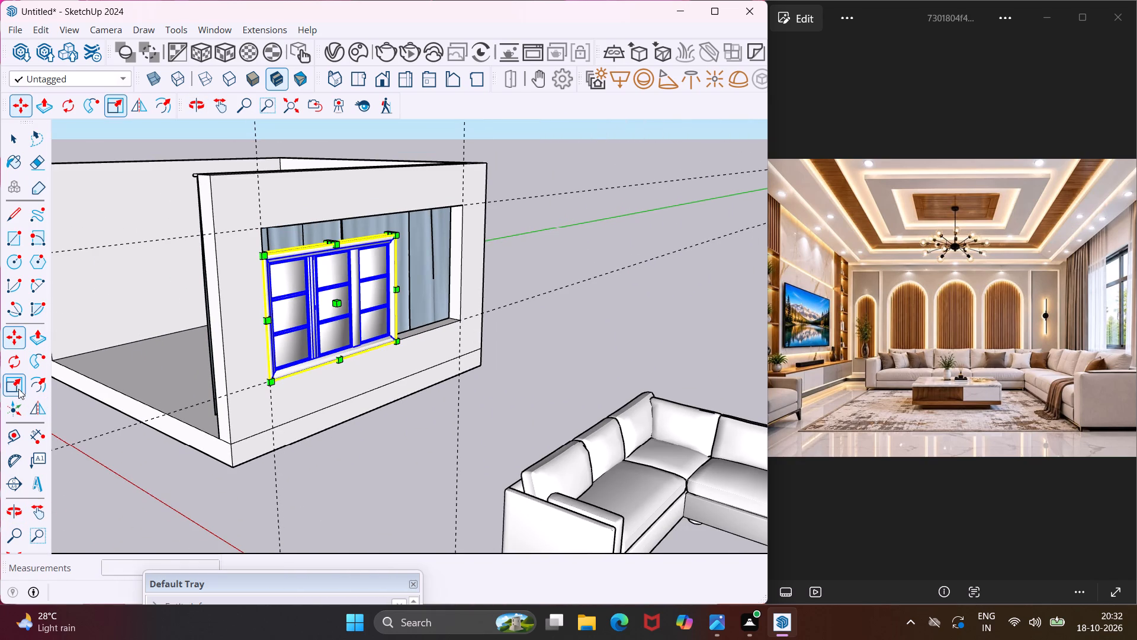
{"action": "scroll", "coordinate": [332, 245], "scroll_direction": "up", "scroll_amount": 4}
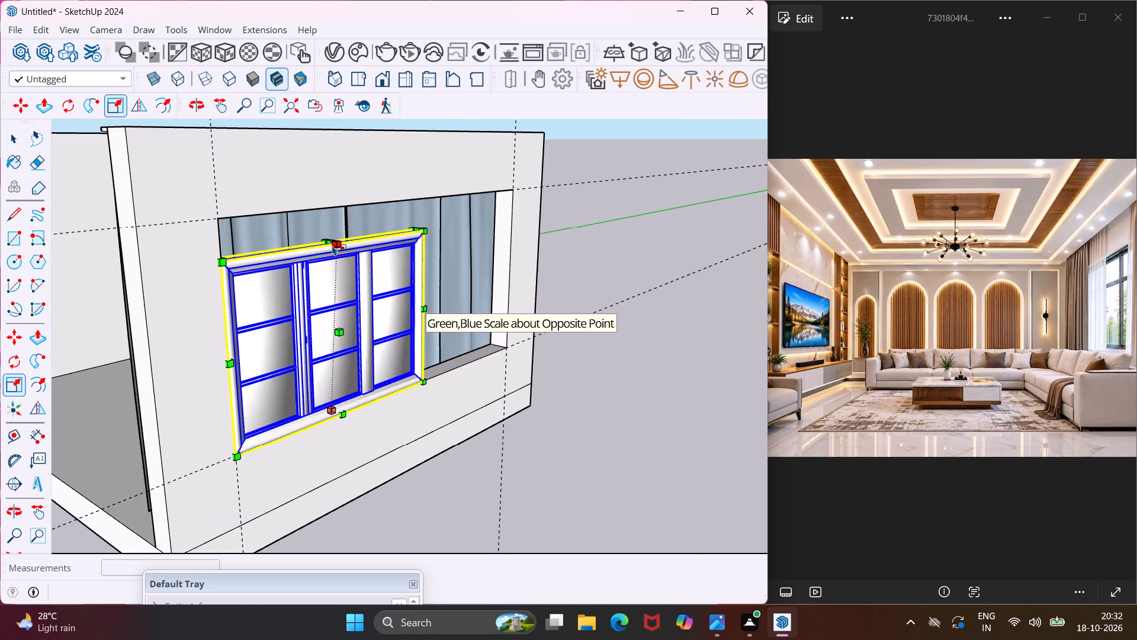
{"action": "scroll", "coordinate": [332, 245], "scroll_direction": "up", "scroll_amount": 8}
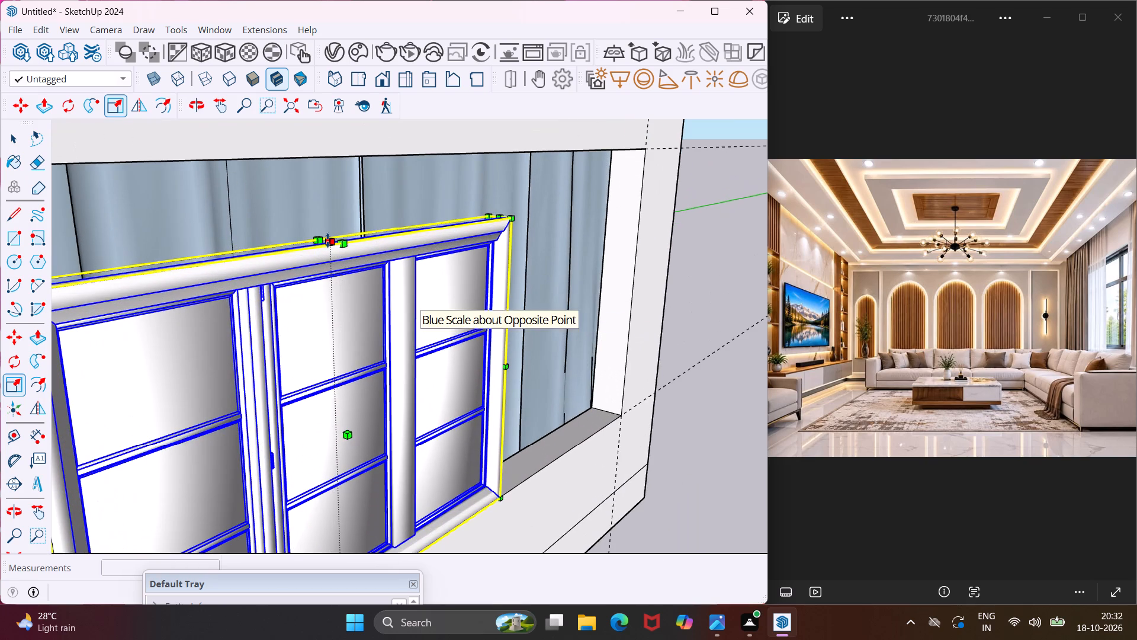
{"action": "left_click", "coordinate": [327, 238]}
{"action": "scroll", "coordinate": [334, 214], "scroll_direction": "down", "scroll_amount": 5}
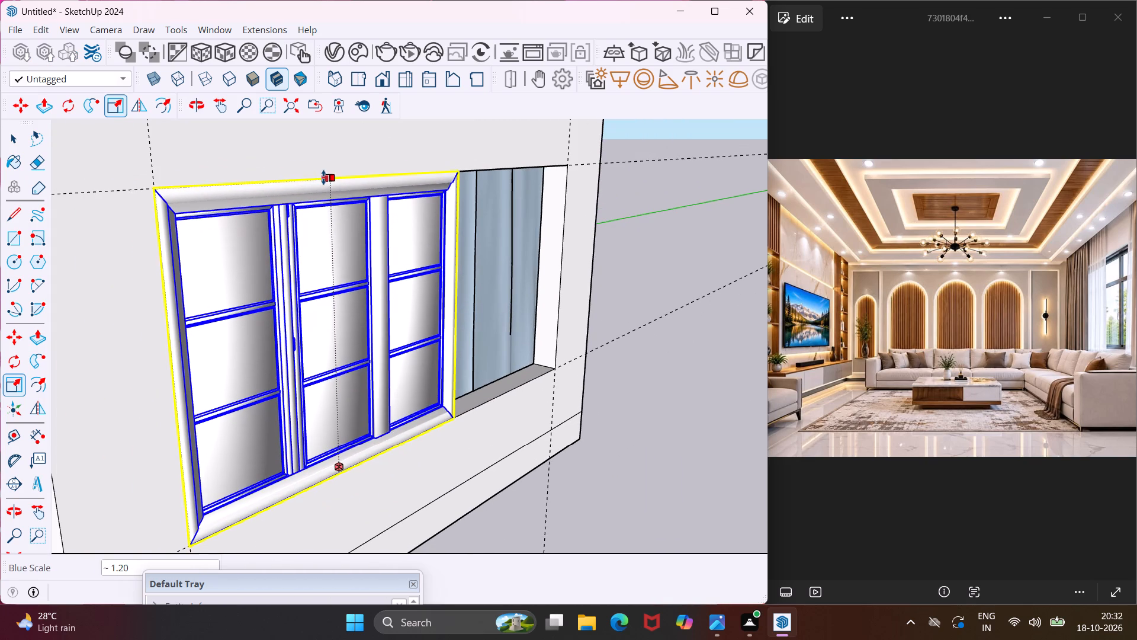
{"action": "left_click", "coordinate": [323, 174]}
Scale the window's width to about 1.69 along its red axis so it spans the full wall opening.
{"action": "middle_click_drag", "start_coordinate": [436, 254], "coordinate": [214, 280]}
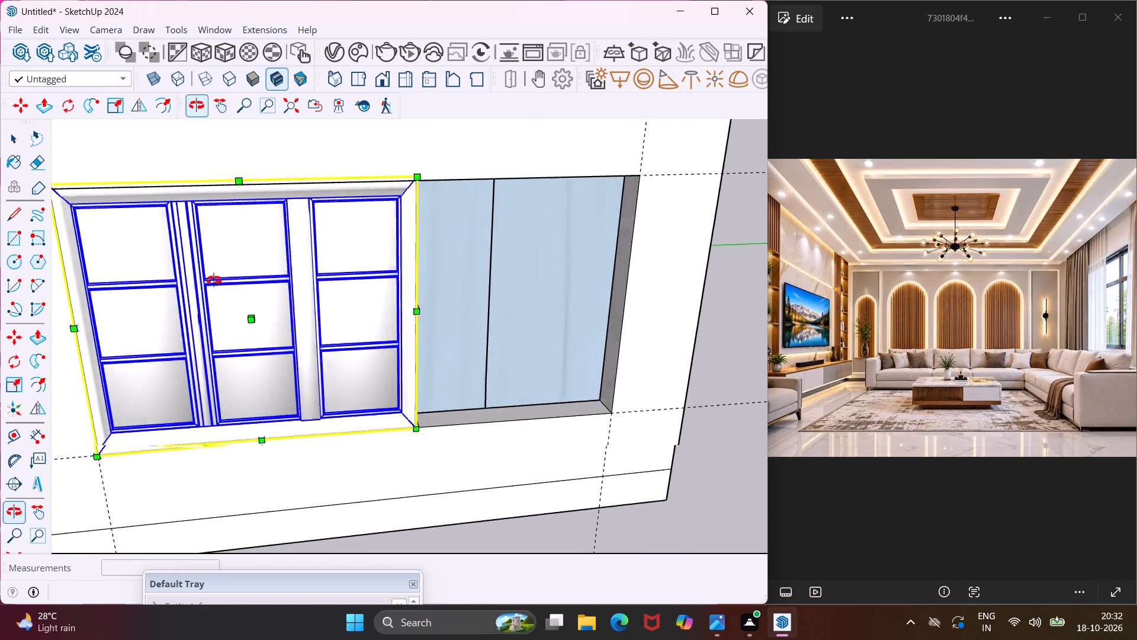
{"action": "middle_click_drag", "start_coordinate": [214, 280], "coordinate": [139, 276]}
{"action": "middle_click_drag", "start_coordinate": [377, 313], "coordinate": [277, 313]}
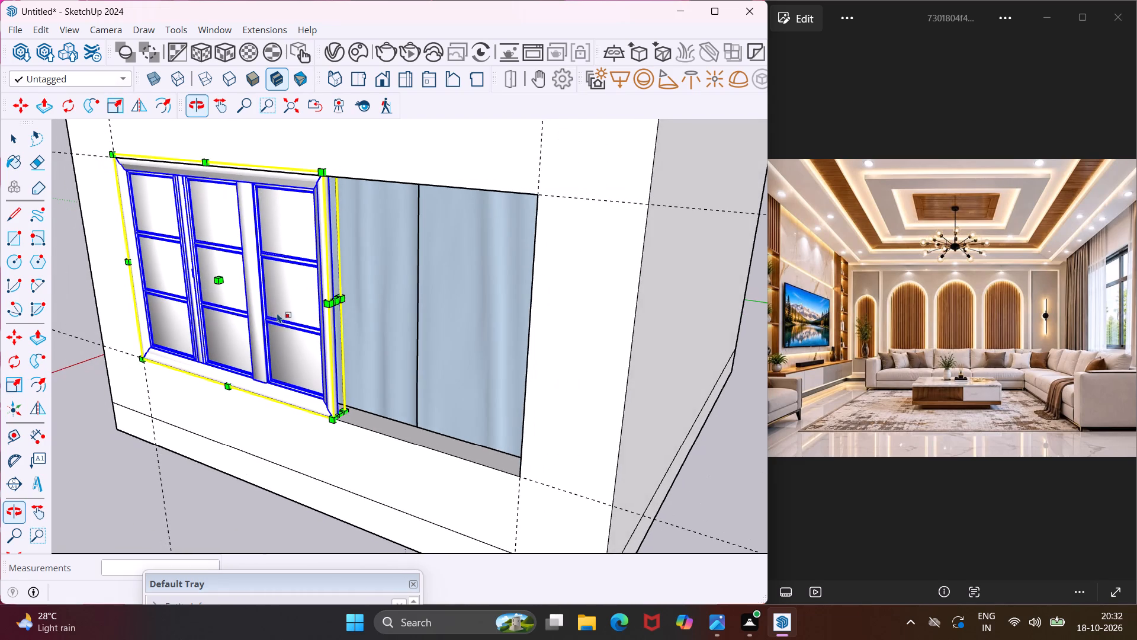
{"action": "scroll", "coordinate": [327, 303], "scroll_direction": "up", "scroll_amount": 7}
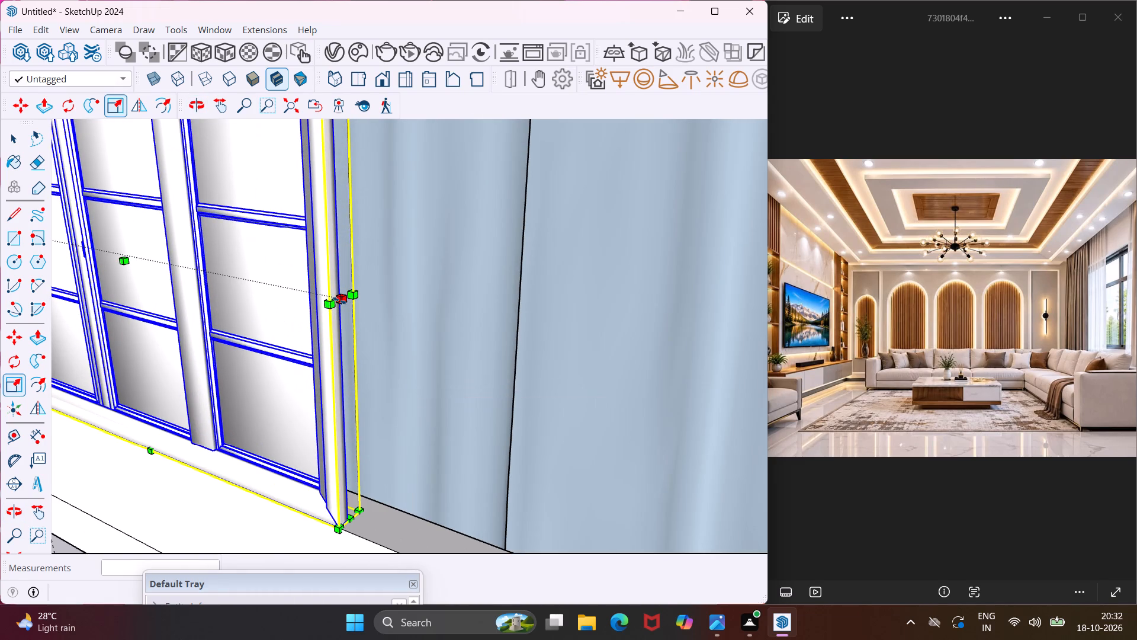
{"action": "left_click", "coordinate": [340, 296]}
{"action": "scroll", "coordinate": [375, 304], "scroll_direction": "down", "scroll_amount": 10}
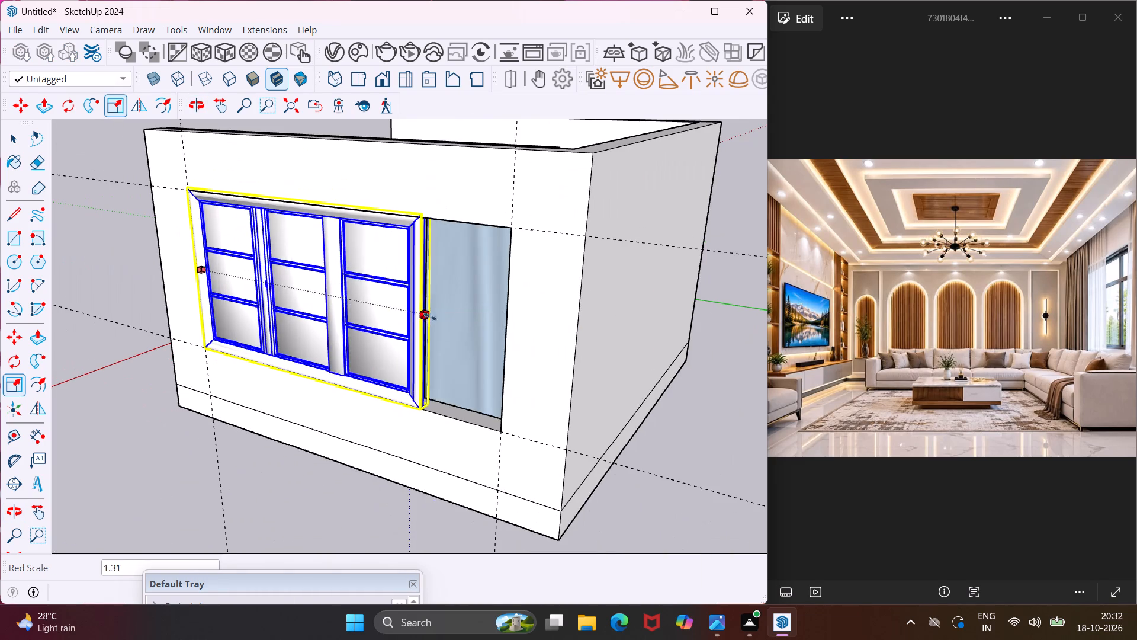
{"action": "left_click", "coordinate": [510, 335]}
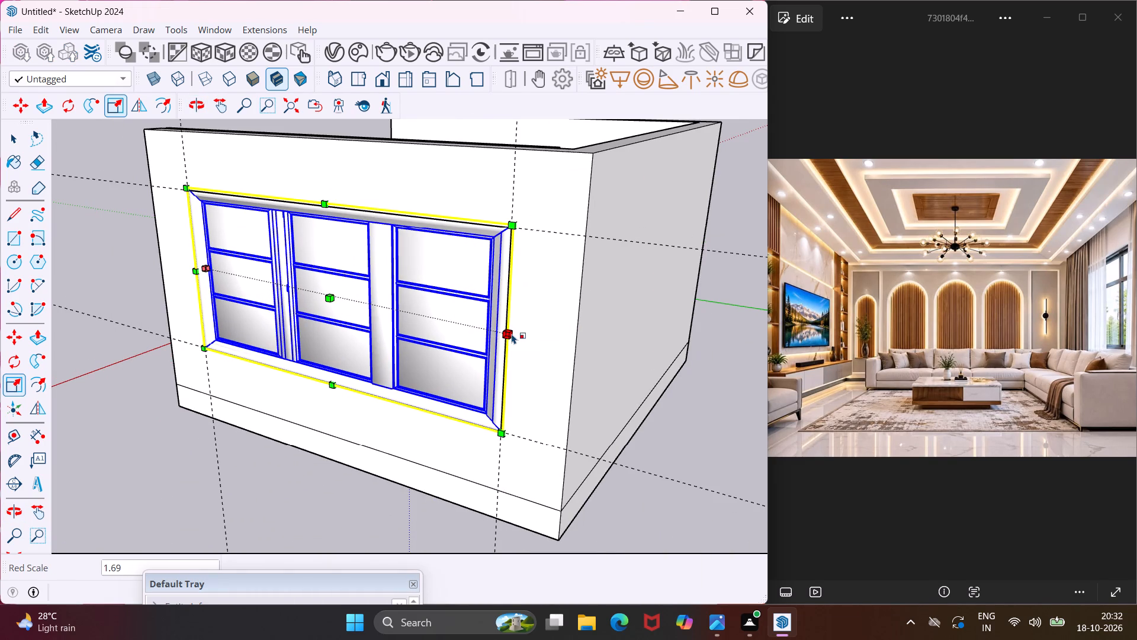
{"action": "key", "text": "Escape"}
{"action": "key", "text": "space"}
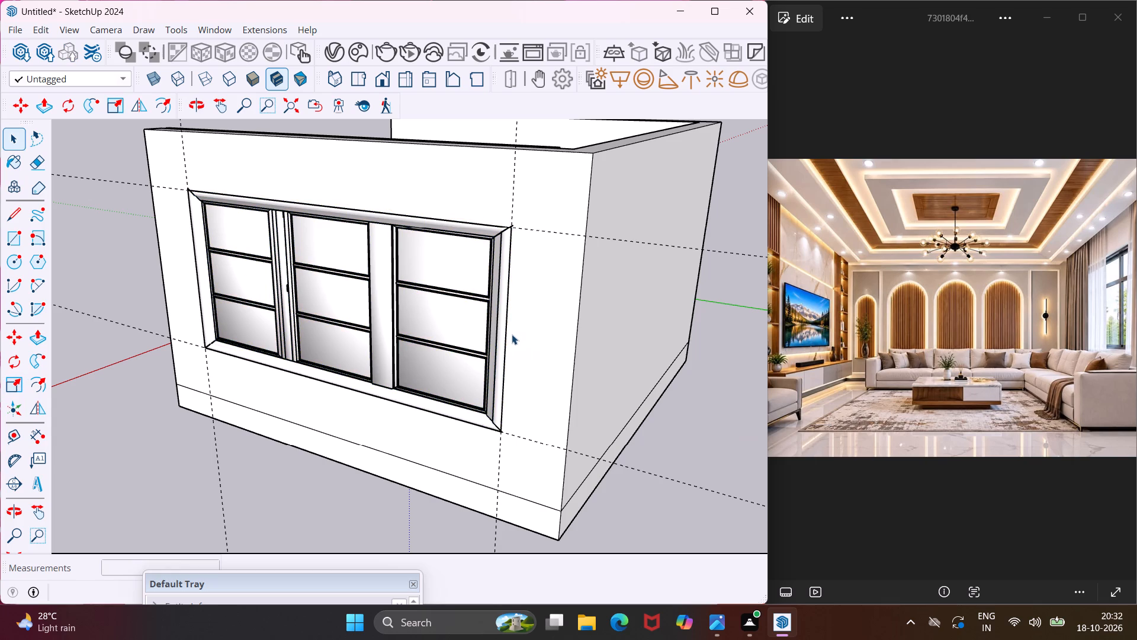
Rotate the sectional sofa on the ground plane so its L-corner faces the same way as the room's back corner beside the curtain.
{"action": "middle_click_drag", "start_coordinate": [284, 358], "coordinate": [510, 357]}
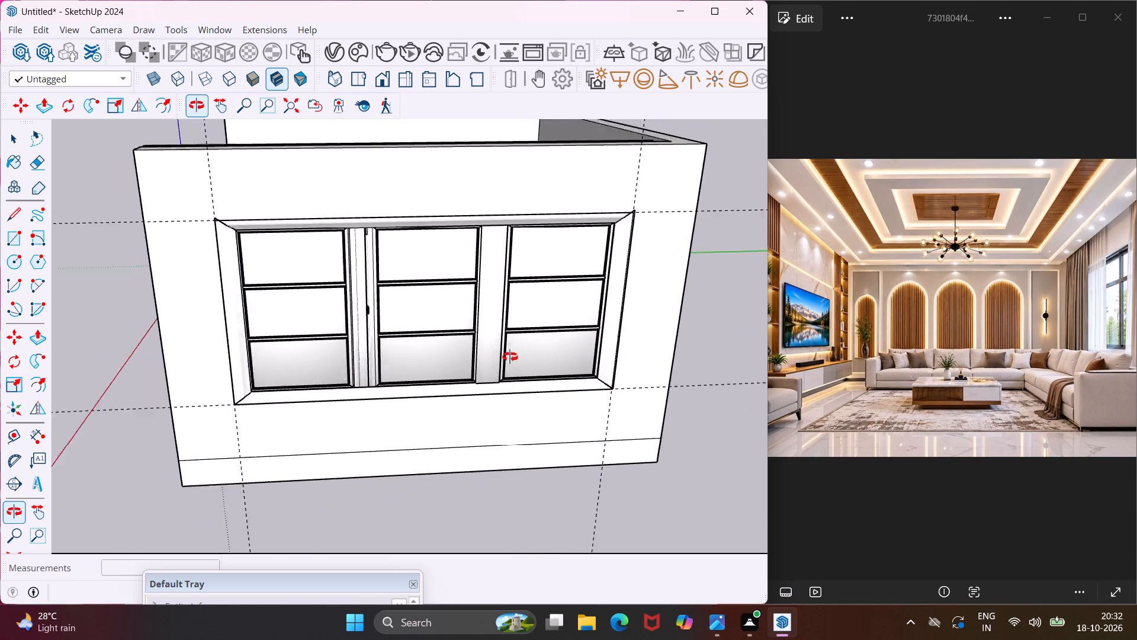
{"action": "middle_click_drag", "start_coordinate": [510, 357], "coordinate": [910, 372]}
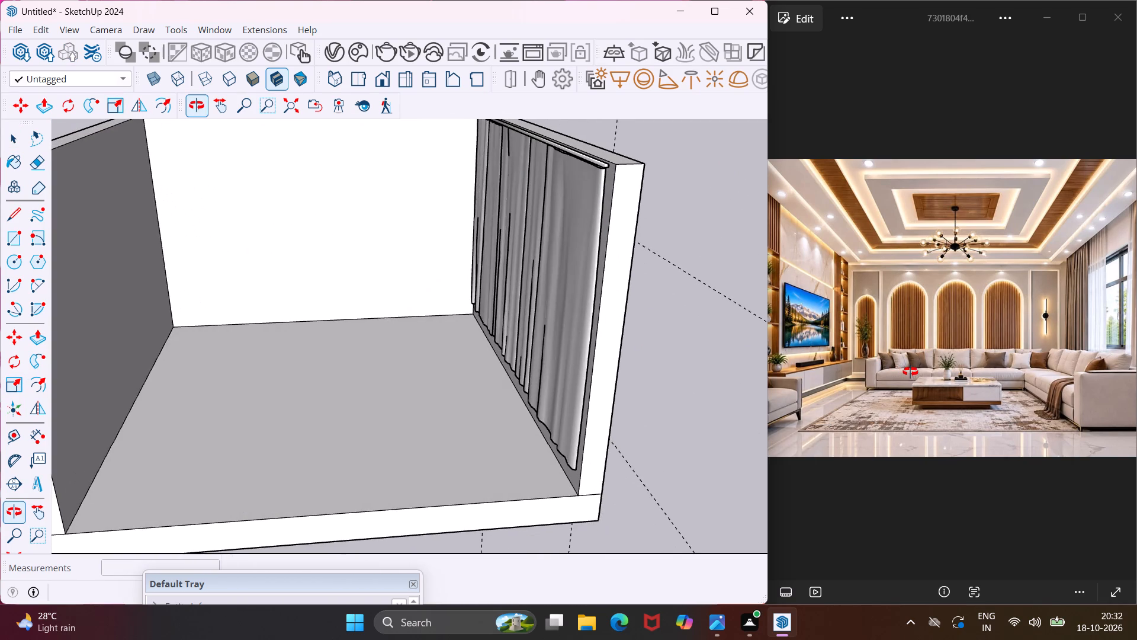
{"action": "middle_click_drag", "start_coordinate": [910, 372], "coordinate": [788, 373]}
{"action": "scroll", "coordinate": [683, 355], "scroll_direction": "down", "scroll_amount": 6}
{"action": "scroll", "coordinate": [513, 343], "scroll_direction": "down", "scroll_amount": 4}
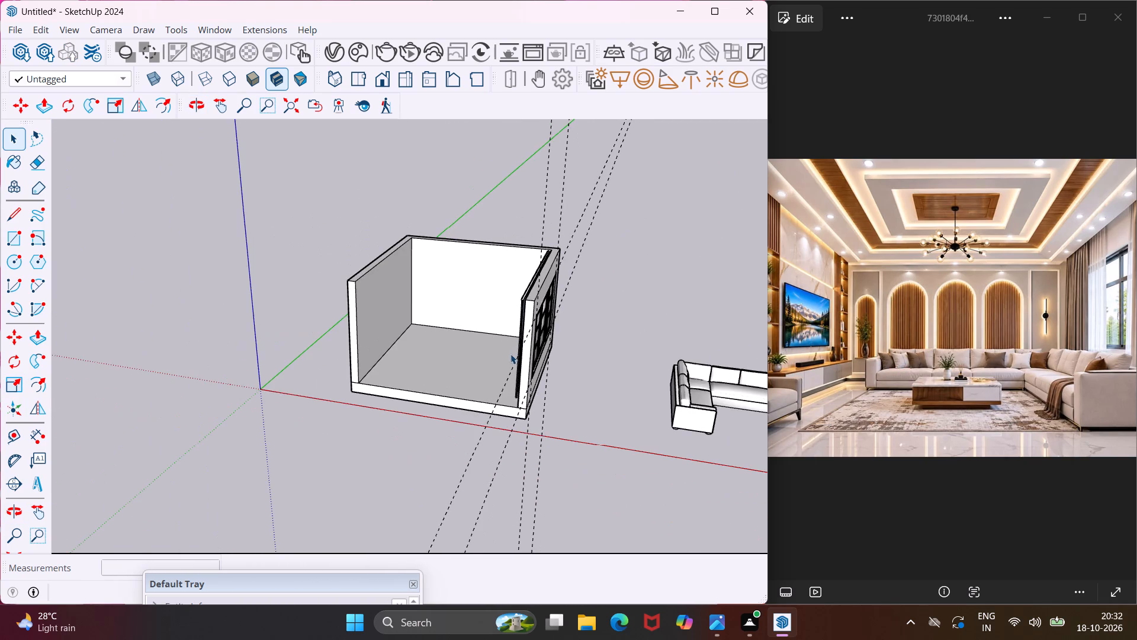
{"action": "middle_click_drag", "start_coordinate": [538, 423], "coordinate": [704, 428]}
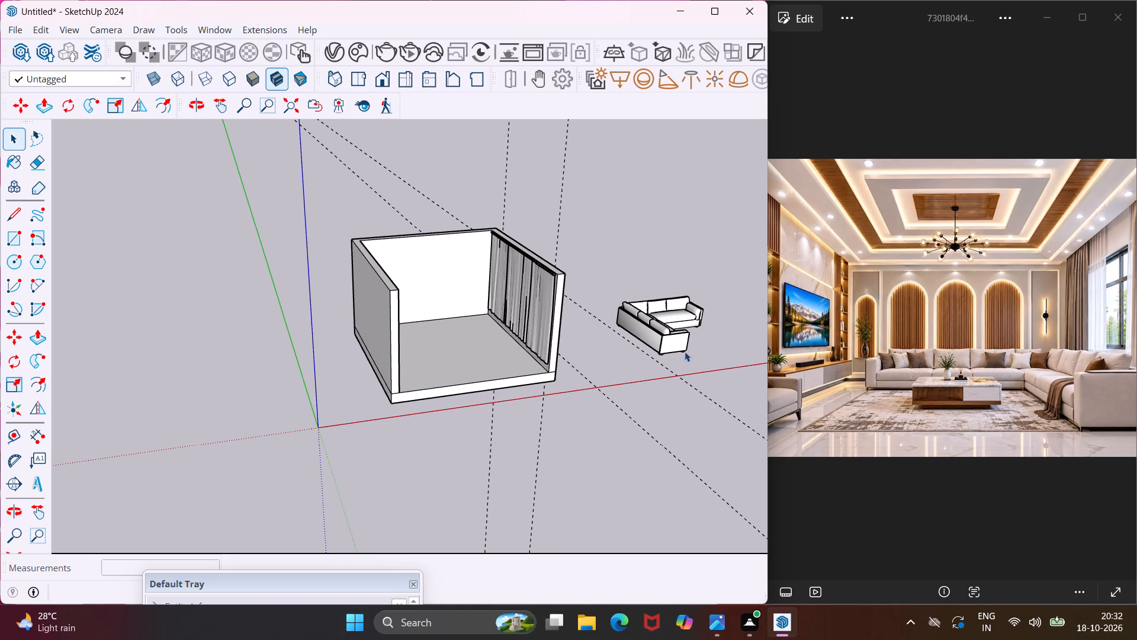
{"action": "scroll", "coordinate": [669, 334], "scroll_direction": "up", "scroll_amount": 4}
{"action": "left_click", "coordinate": [673, 337]}
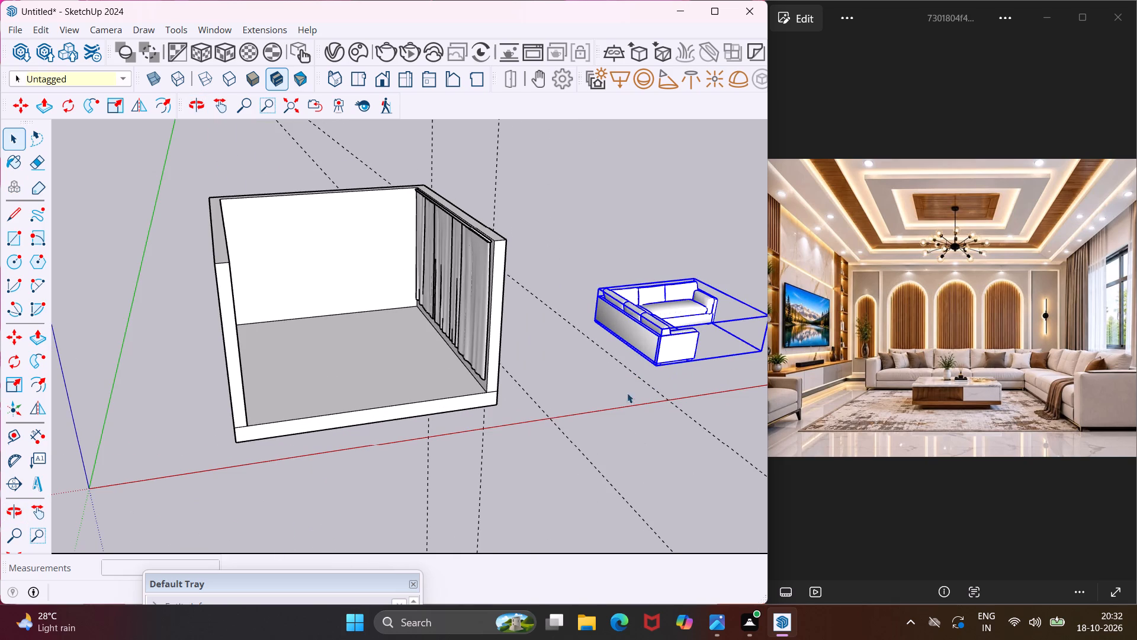
{"action": "left_click", "coordinate": [16, 369]}
{"action": "left_click", "coordinate": [721, 402]}
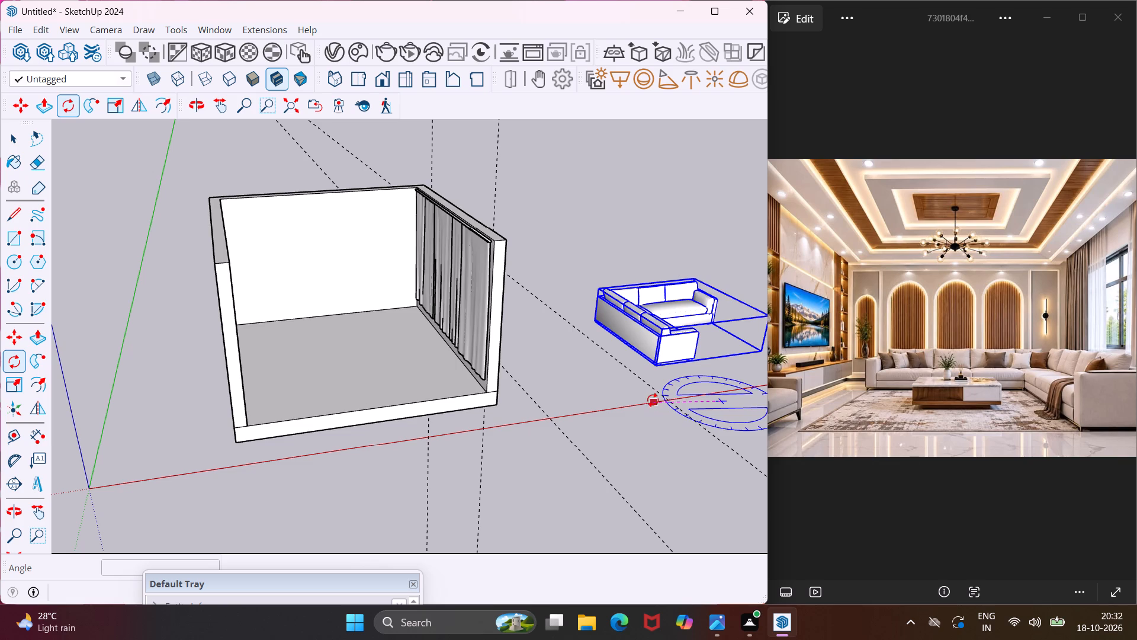
{"action": "left_click", "coordinate": [663, 410]}
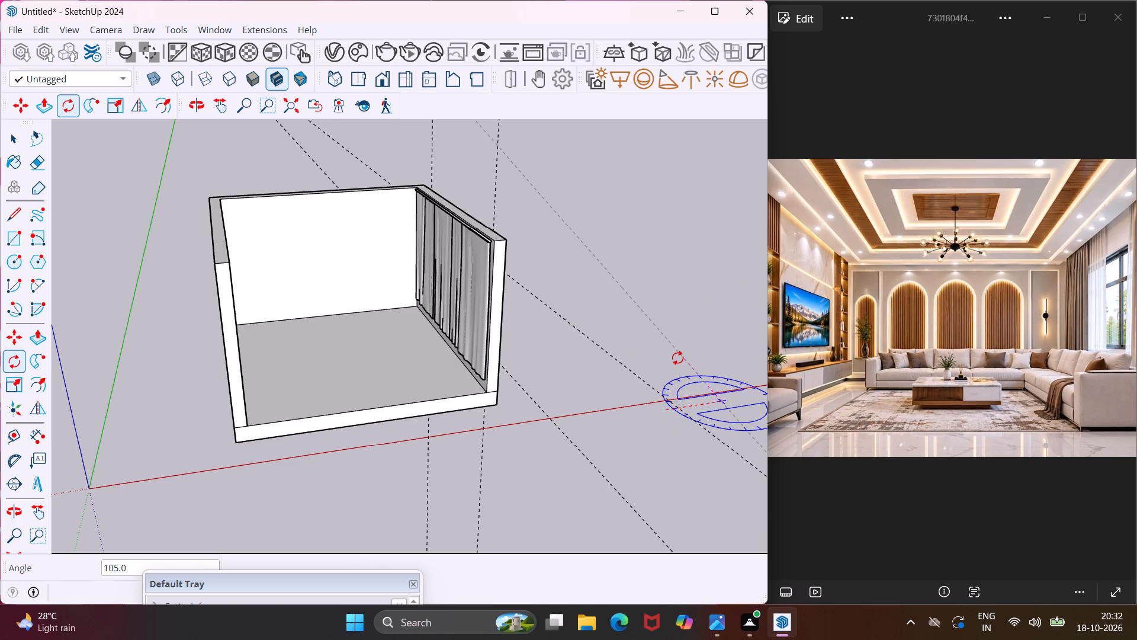
{"action": "left_click", "coordinate": [670, 364]}
{"action": "scroll", "coordinate": [663, 356], "scroll_direction": "down", "scroll_amount": 10}
{"action": "key", "text": "Escape"}
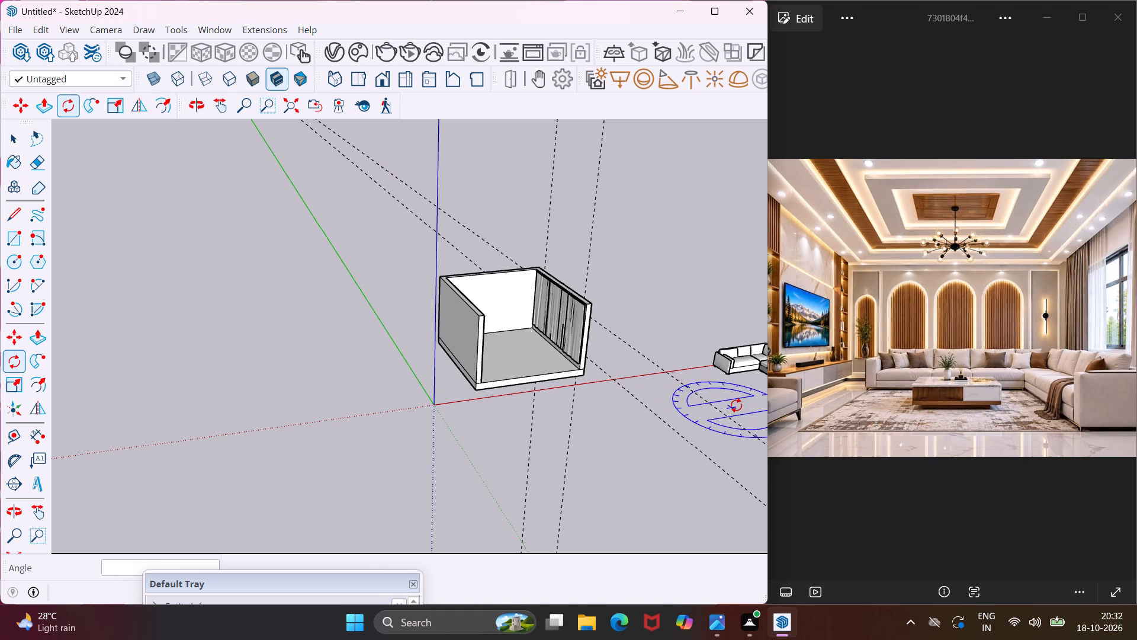
{"action": "key", "text": "Escape"}
Move the sectional sofa about 56' across the ground to the open area in front of the room, near the origin.
{"action": "key", "text": "space"}
{"action": "left_click", "coordinate": [735, 377]}
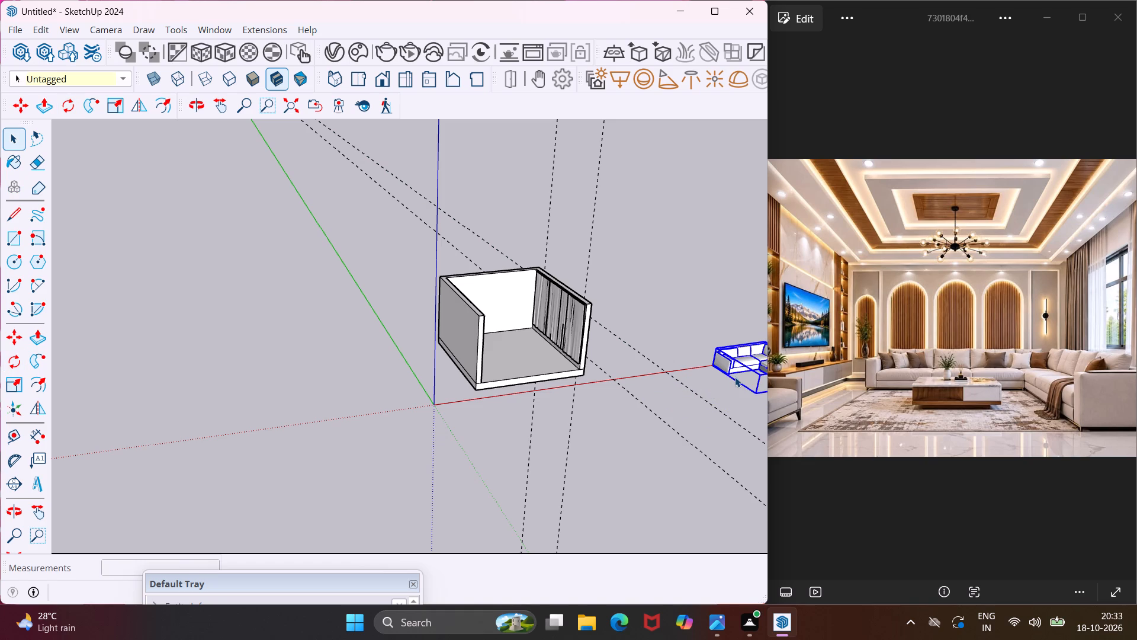
{"action": "key", "text": "m"}
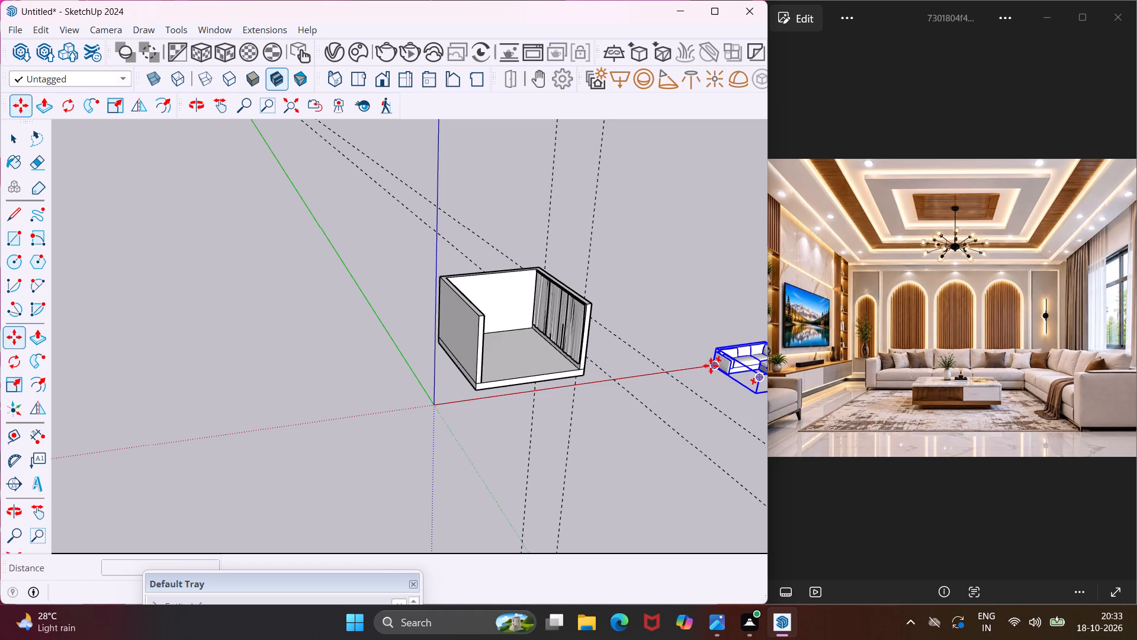
{"action": "left_click", "coordinate": [711, 364]}
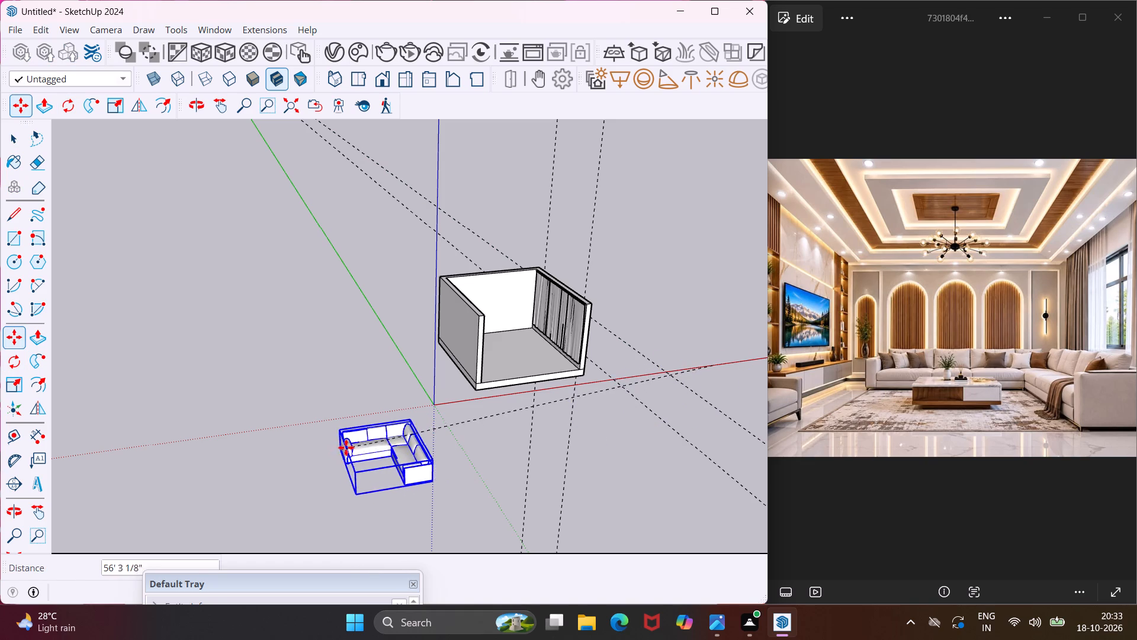
{"action": "left_click", "coordinate": [346, 444]}
{"action": "key", "text": "Escape"}
{"action": "key", "text": "space"}
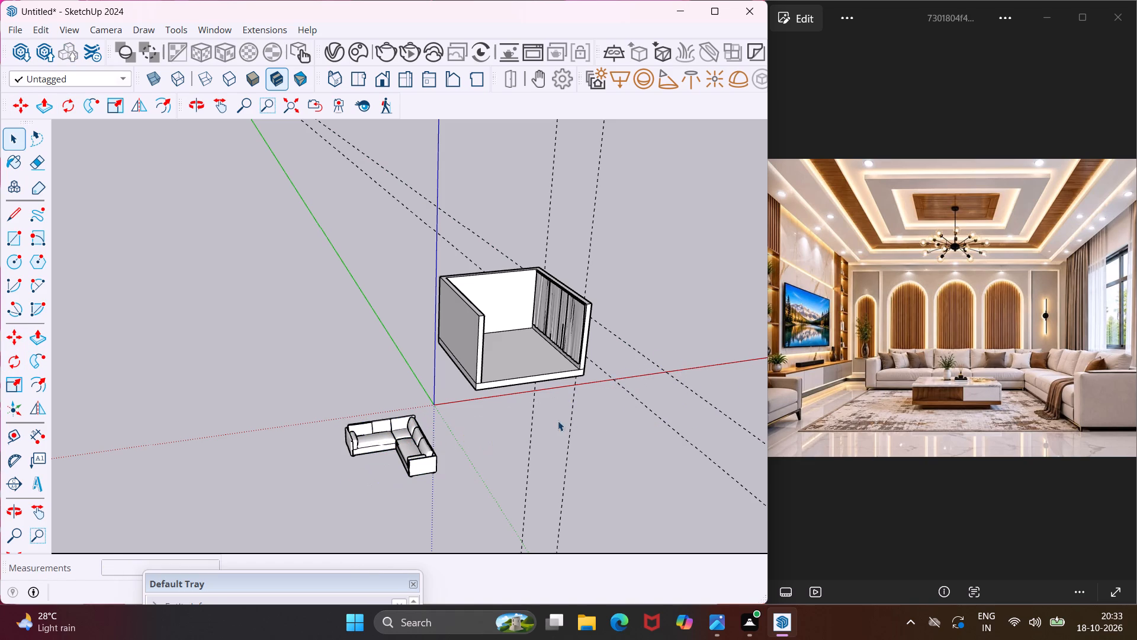
Delete all construction guides from the model.
{"action": "middle_click_drag", "start_coordinate": [569, 412], "coordinate": [502, 411]}
{"action": "scroll", "coordinate": [562, 413], "scroll_direction": "up", "scroll_amount": 4}
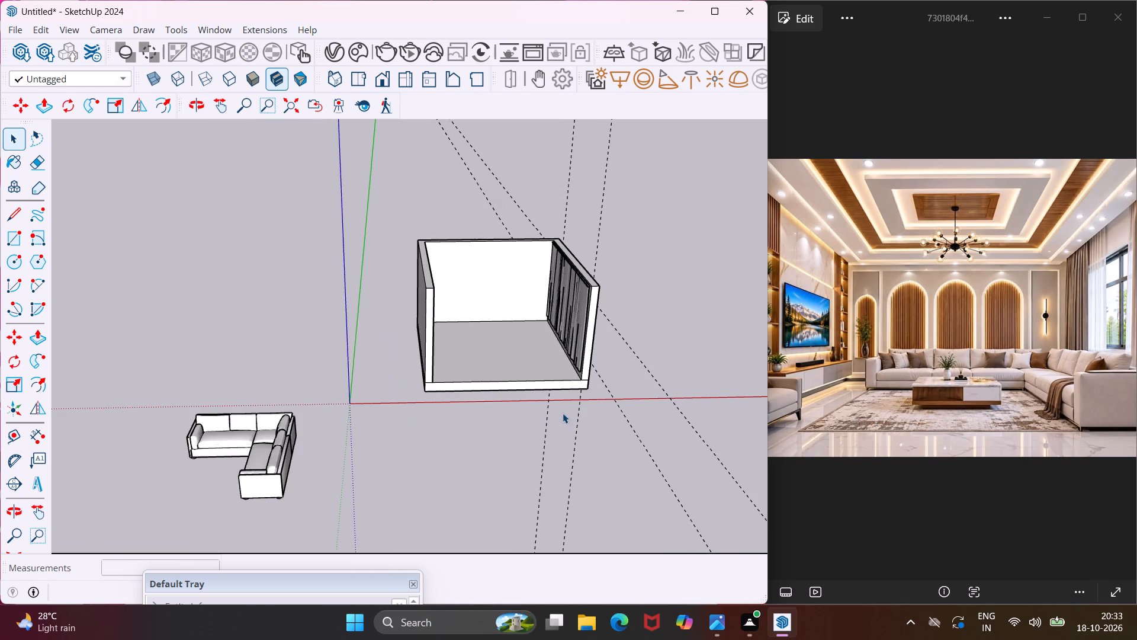
{"action": "scroll", "coordinate": [564, 415], "scroll_direction": "up", "scroll_amount": 5}
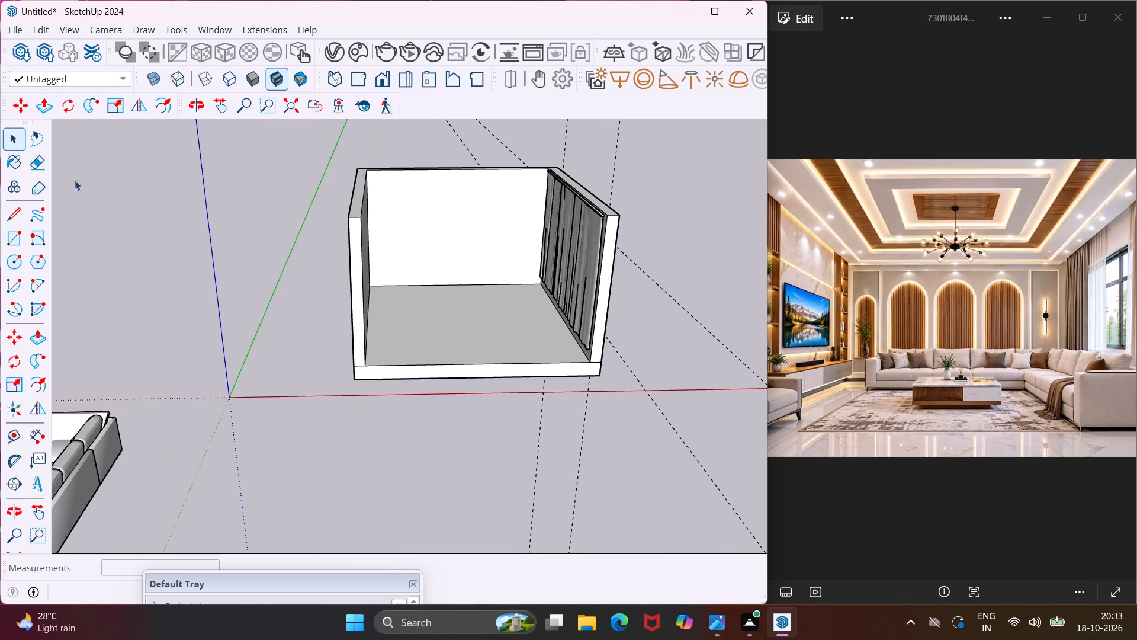
{"action": "left_click", "coordinate": [48, 34]}
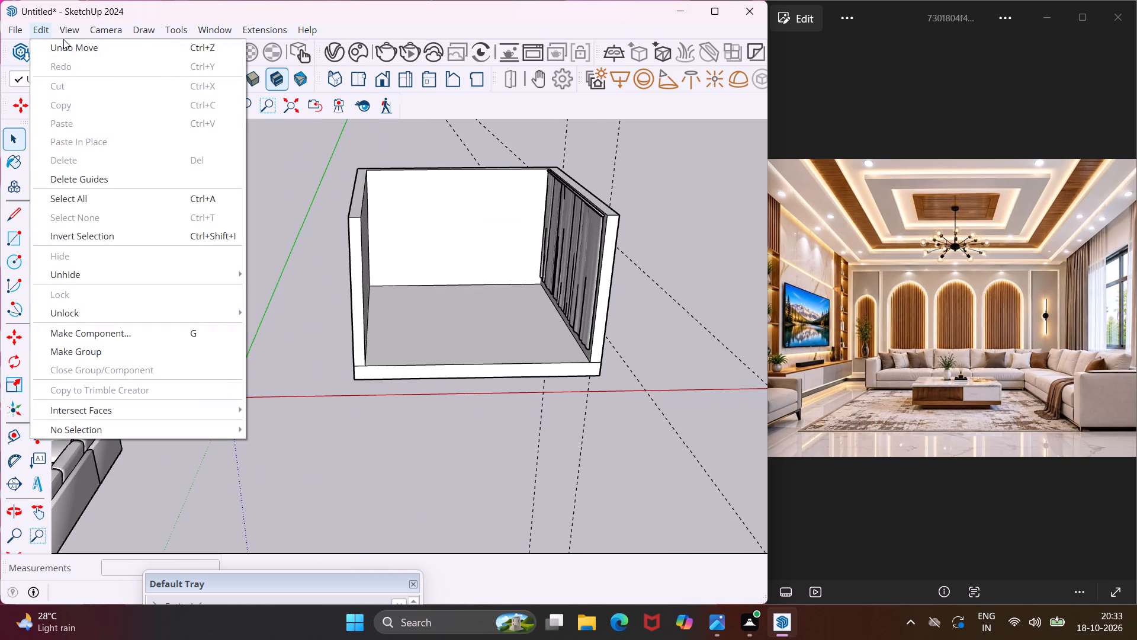
{"action": "left_click", "coordinate": [90, 178]}
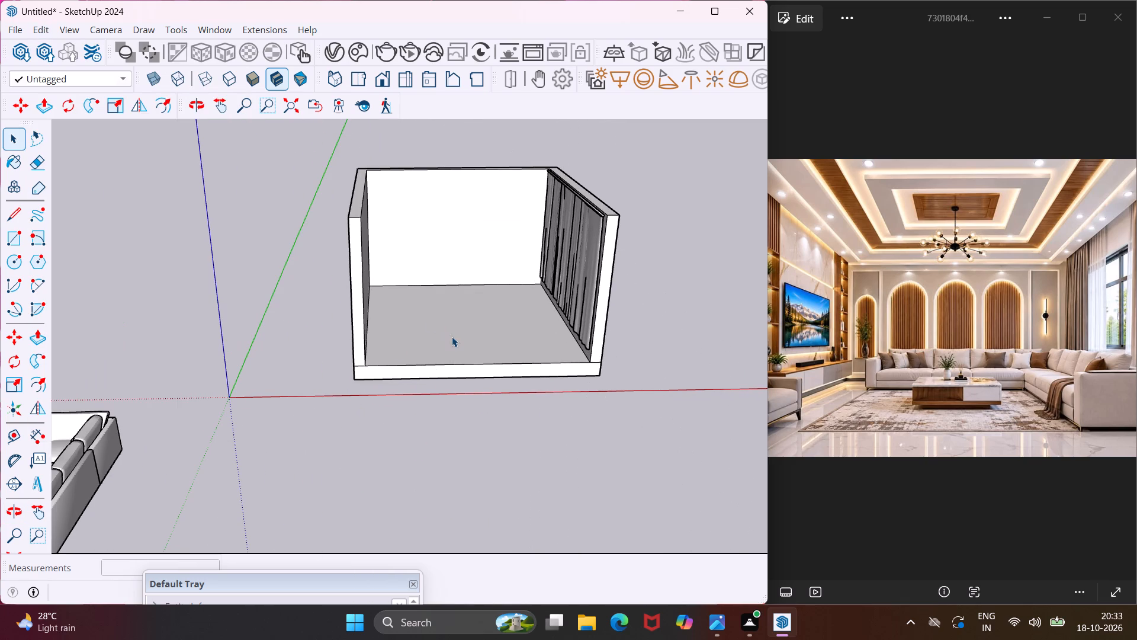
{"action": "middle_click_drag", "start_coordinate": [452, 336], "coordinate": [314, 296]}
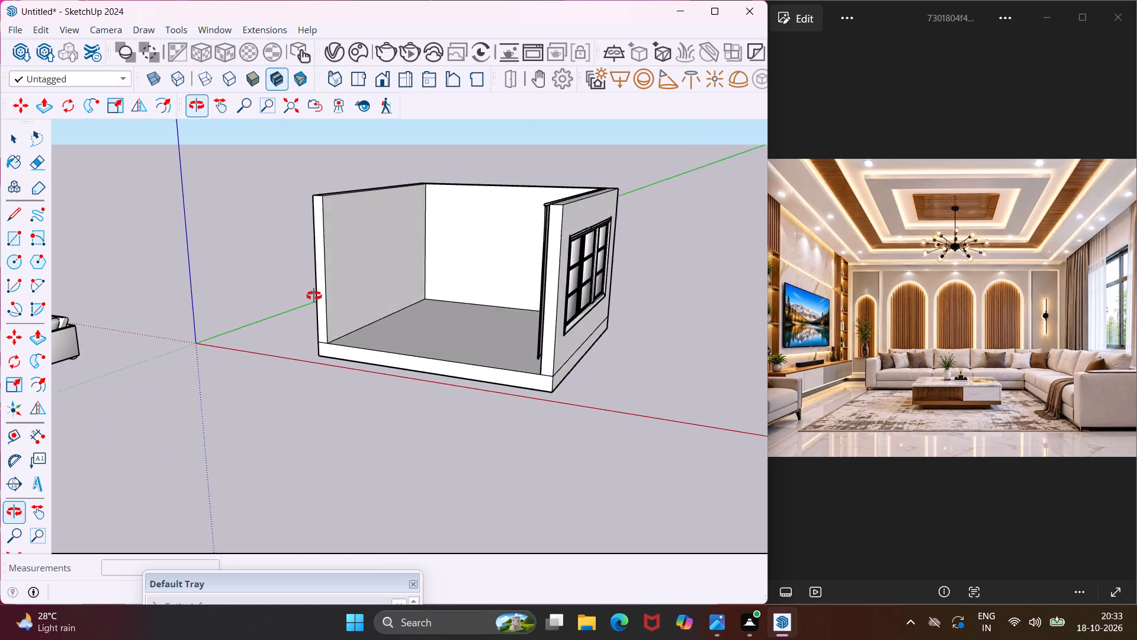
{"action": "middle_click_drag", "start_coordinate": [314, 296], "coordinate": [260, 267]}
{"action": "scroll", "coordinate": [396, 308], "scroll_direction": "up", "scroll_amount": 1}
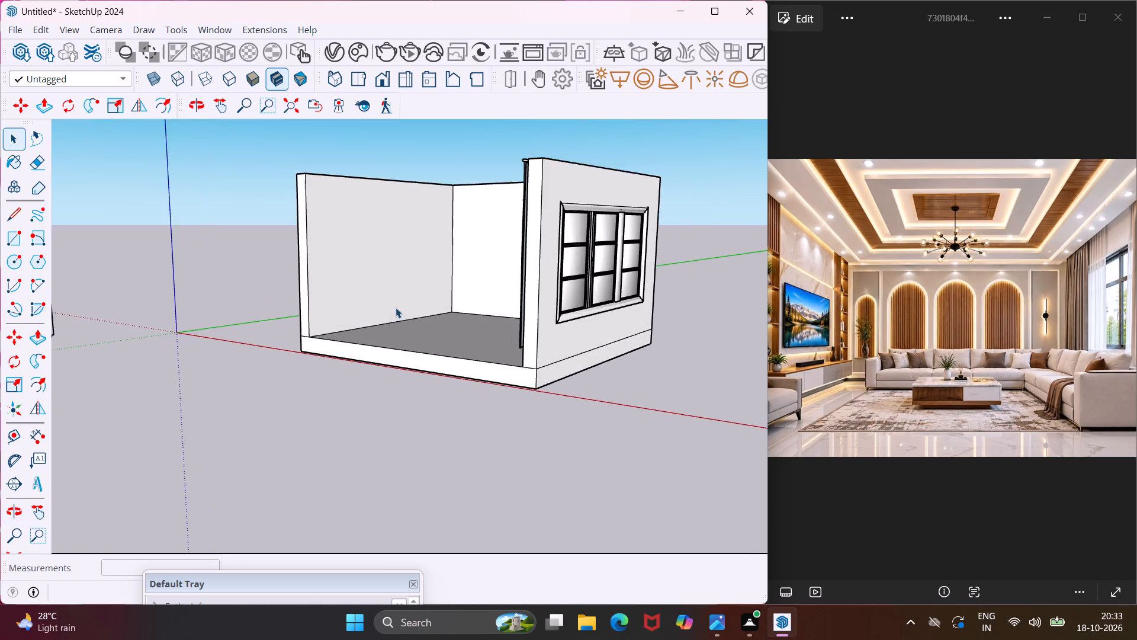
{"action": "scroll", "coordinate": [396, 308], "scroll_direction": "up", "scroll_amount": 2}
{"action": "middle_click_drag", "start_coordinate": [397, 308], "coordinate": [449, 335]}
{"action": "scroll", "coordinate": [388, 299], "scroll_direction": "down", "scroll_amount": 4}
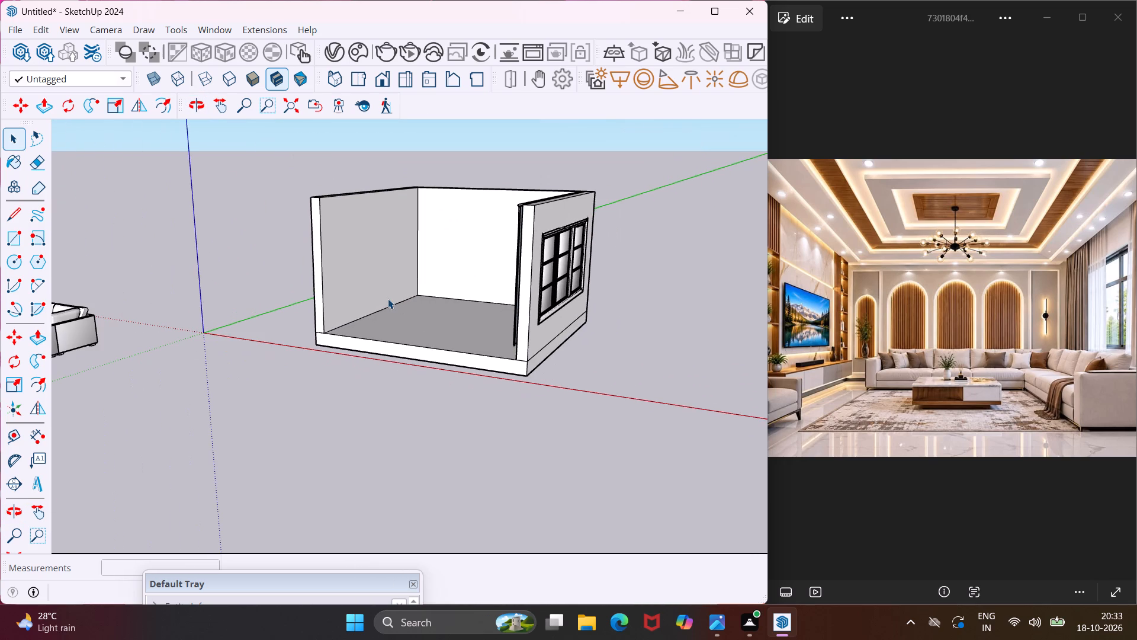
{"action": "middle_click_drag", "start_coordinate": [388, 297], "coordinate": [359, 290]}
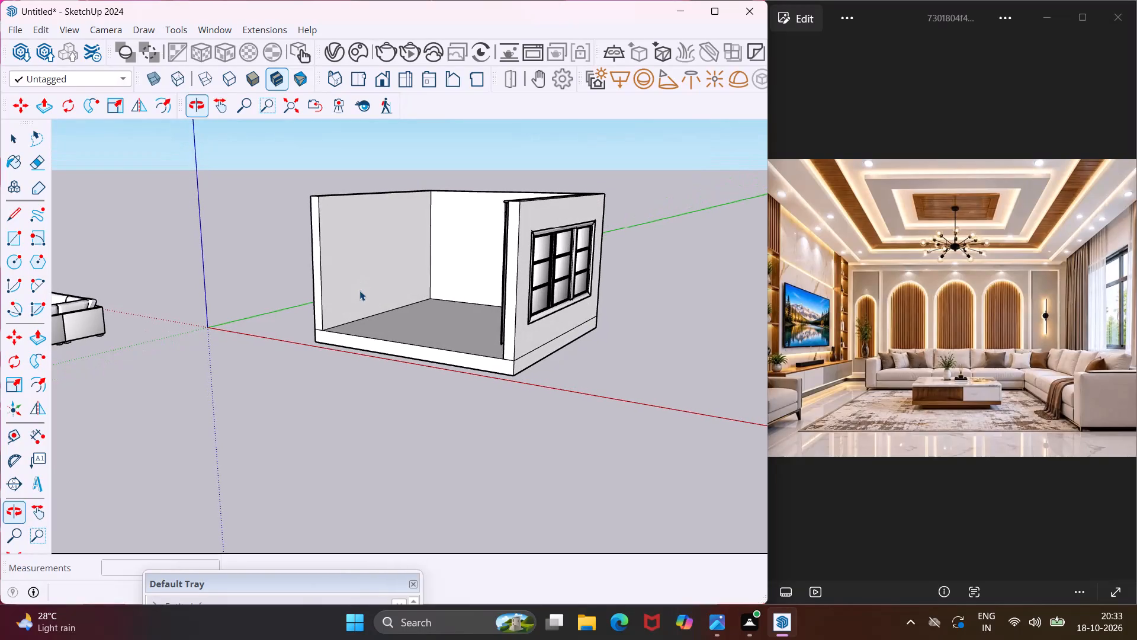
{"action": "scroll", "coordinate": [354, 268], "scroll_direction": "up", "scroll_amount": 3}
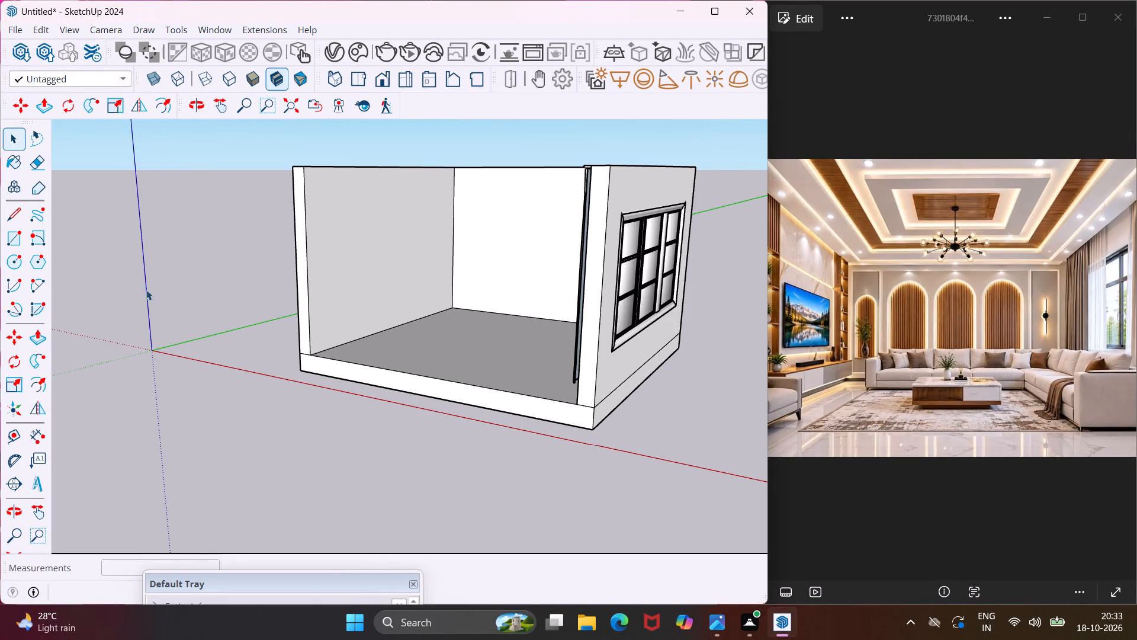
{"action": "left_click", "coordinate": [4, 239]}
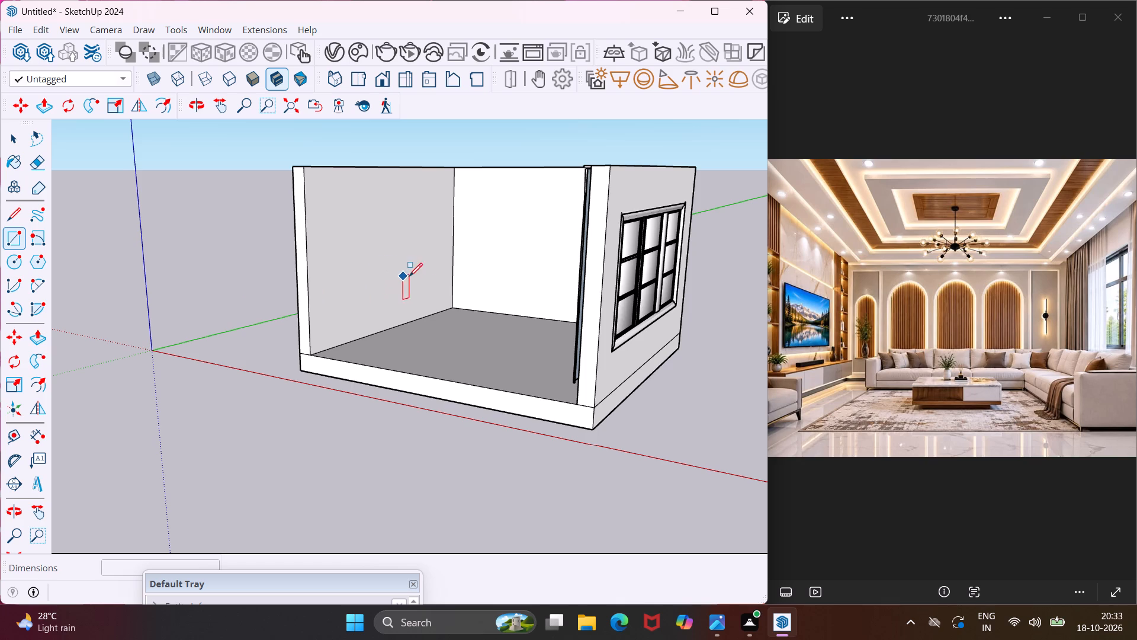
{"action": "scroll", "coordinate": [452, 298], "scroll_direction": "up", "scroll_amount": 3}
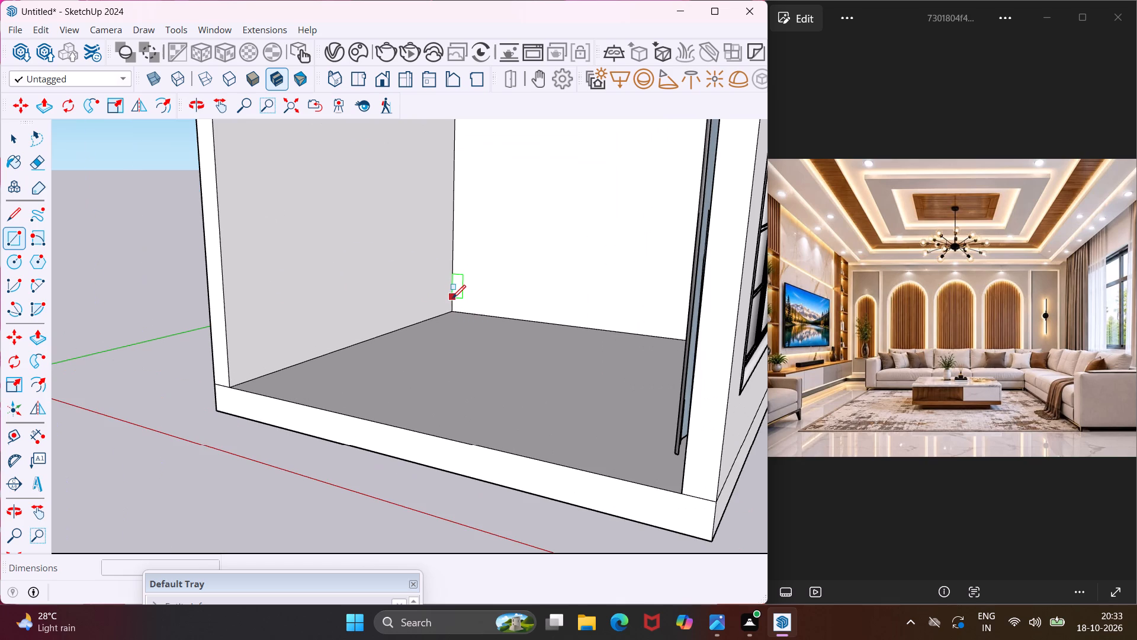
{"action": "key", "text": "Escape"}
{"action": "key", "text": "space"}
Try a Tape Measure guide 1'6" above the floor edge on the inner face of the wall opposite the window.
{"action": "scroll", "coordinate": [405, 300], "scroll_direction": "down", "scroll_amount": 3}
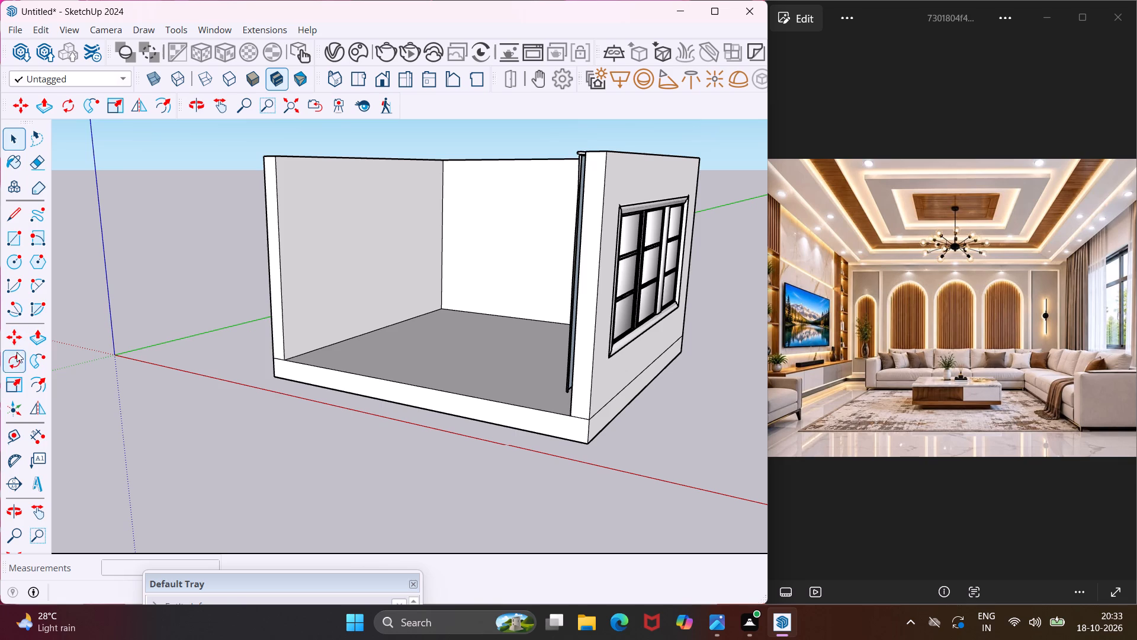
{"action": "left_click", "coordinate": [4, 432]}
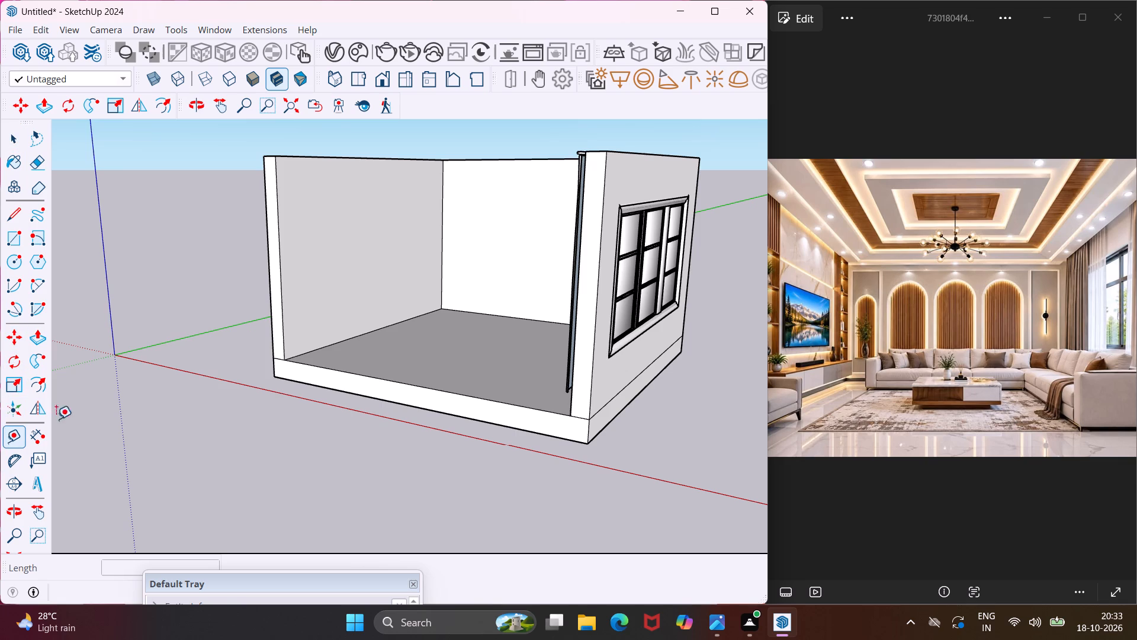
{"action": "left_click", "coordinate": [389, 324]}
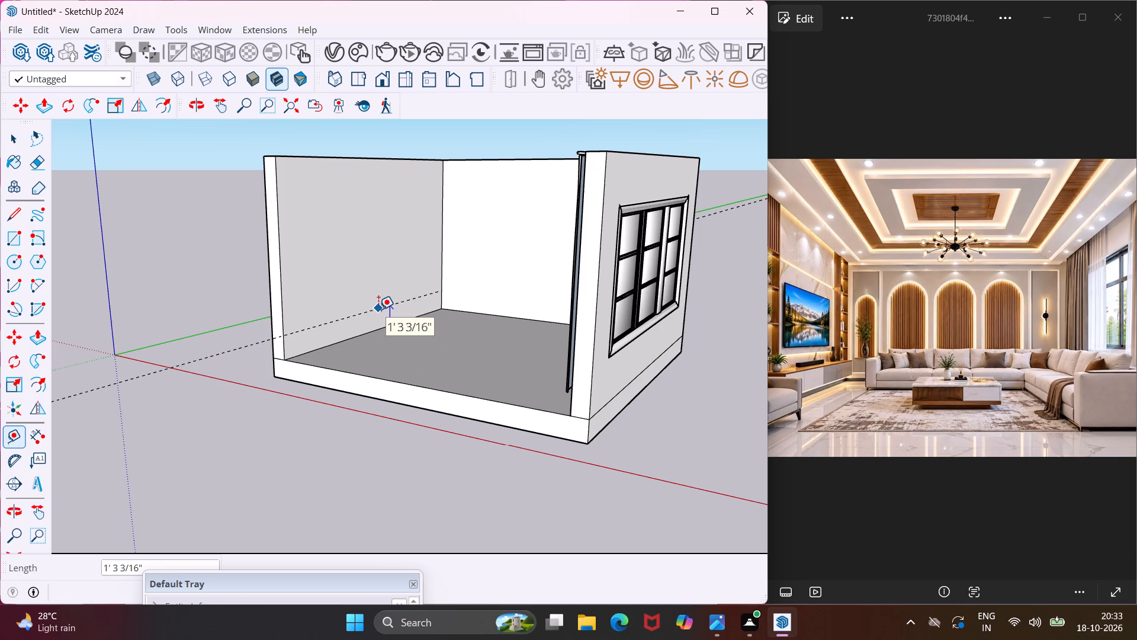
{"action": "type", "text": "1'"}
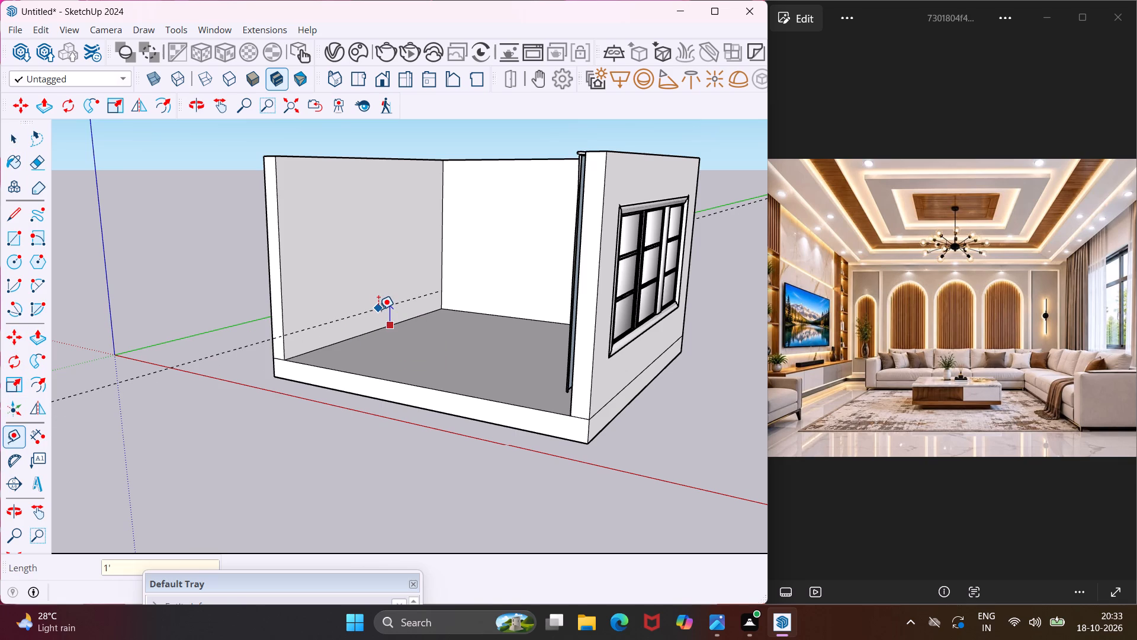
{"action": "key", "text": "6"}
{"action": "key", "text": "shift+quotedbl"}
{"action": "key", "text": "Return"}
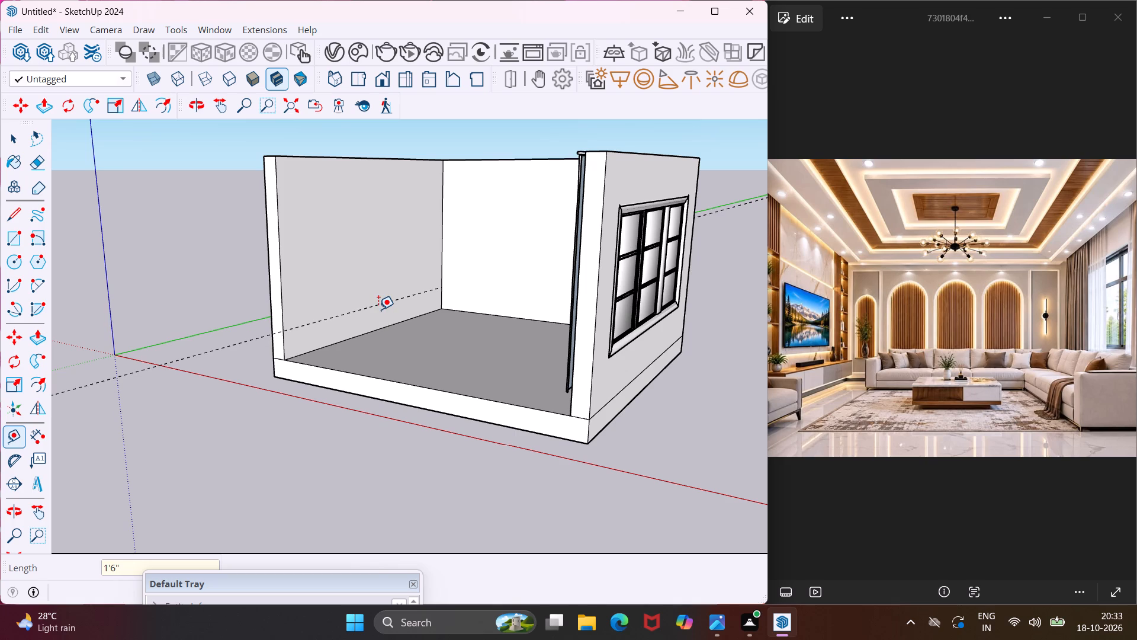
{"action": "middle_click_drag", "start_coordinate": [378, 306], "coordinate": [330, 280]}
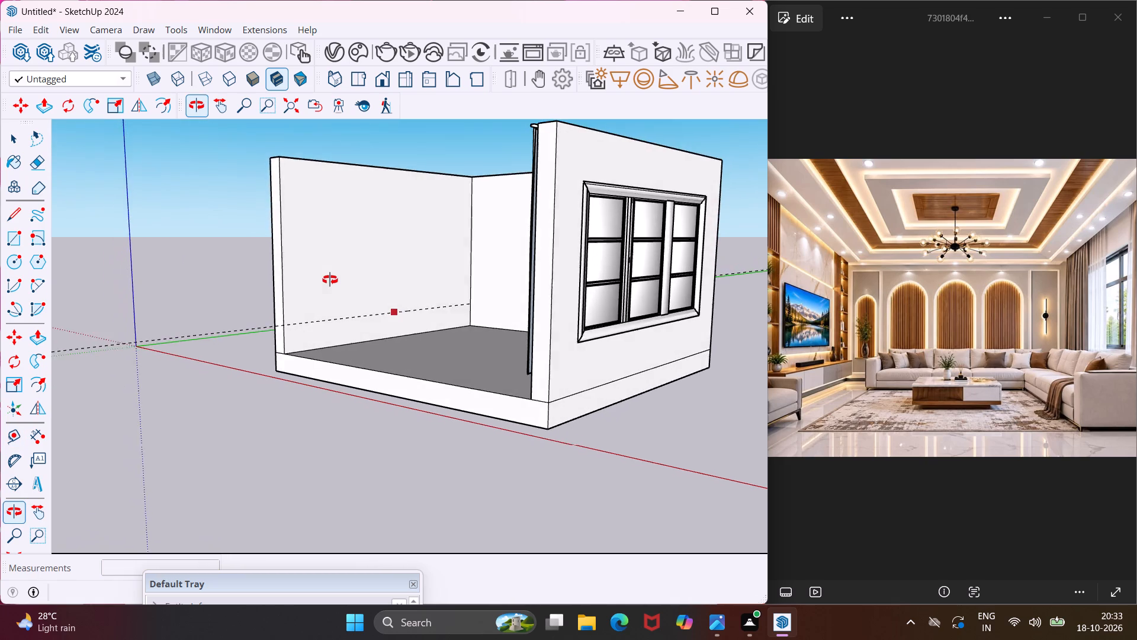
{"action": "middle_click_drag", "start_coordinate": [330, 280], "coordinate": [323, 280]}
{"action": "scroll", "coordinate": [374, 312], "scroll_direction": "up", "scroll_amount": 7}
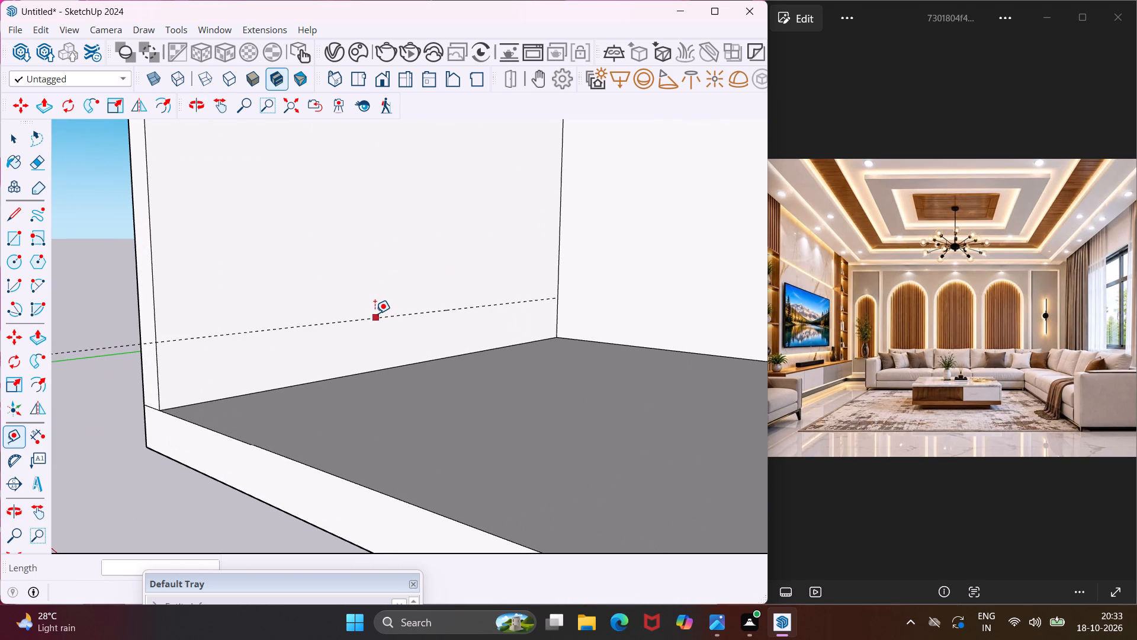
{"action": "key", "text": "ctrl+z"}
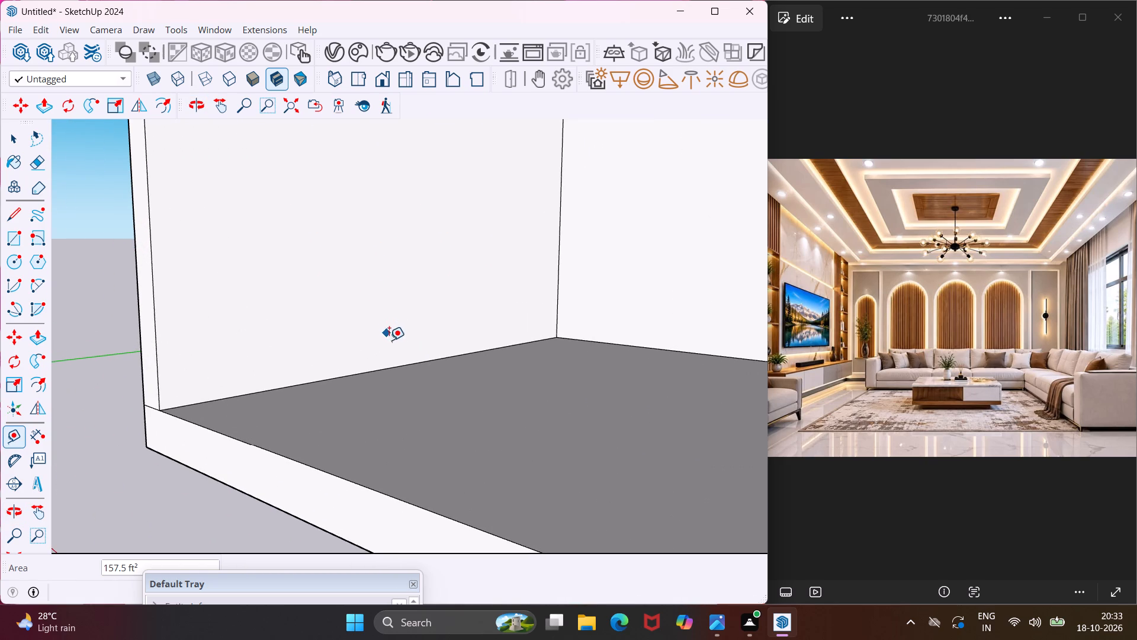
Place a guide 1' above the floor edge on the inner face of the wall opposite the window.
{"action": "left_click", "coordinate": [394, 366]}
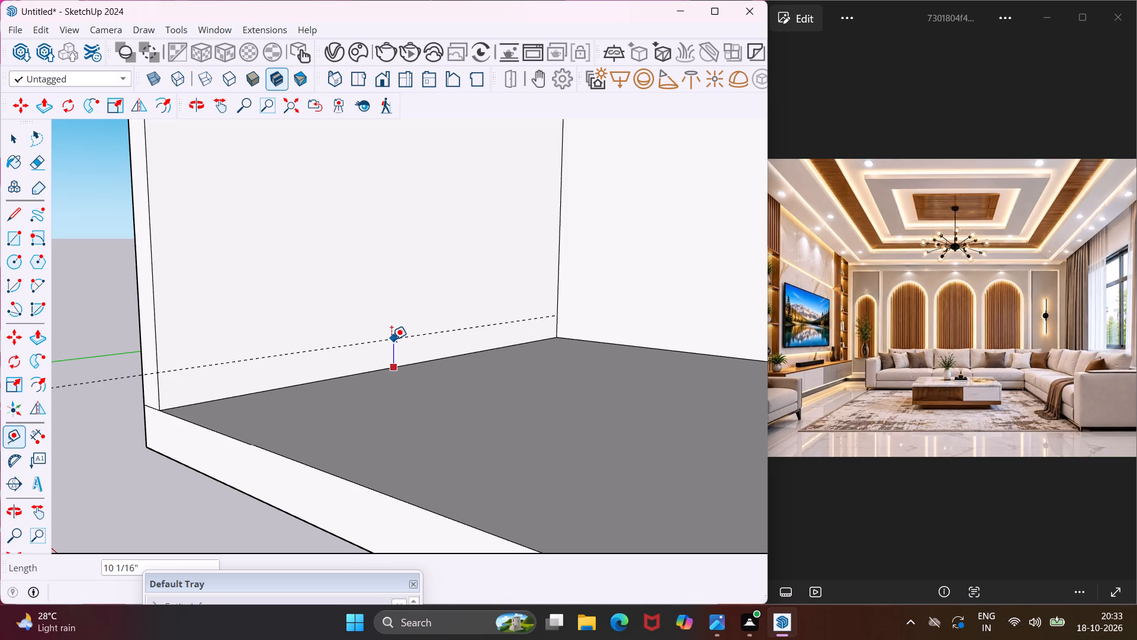
{"action": "type", "text": "1'"}
{"action": "key", "text": "Return"}
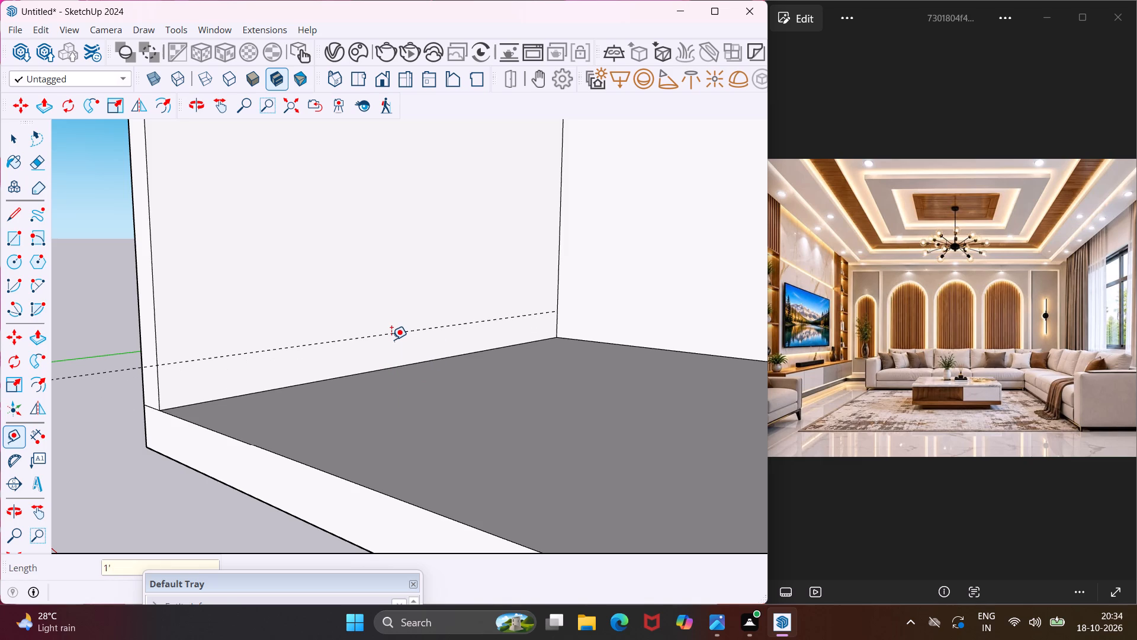
Place a guide 1'6" above the lower horizontal guide on the inner face of the wall opposite the window.
{"action": "left_click", "coordinate": [379, 334]}
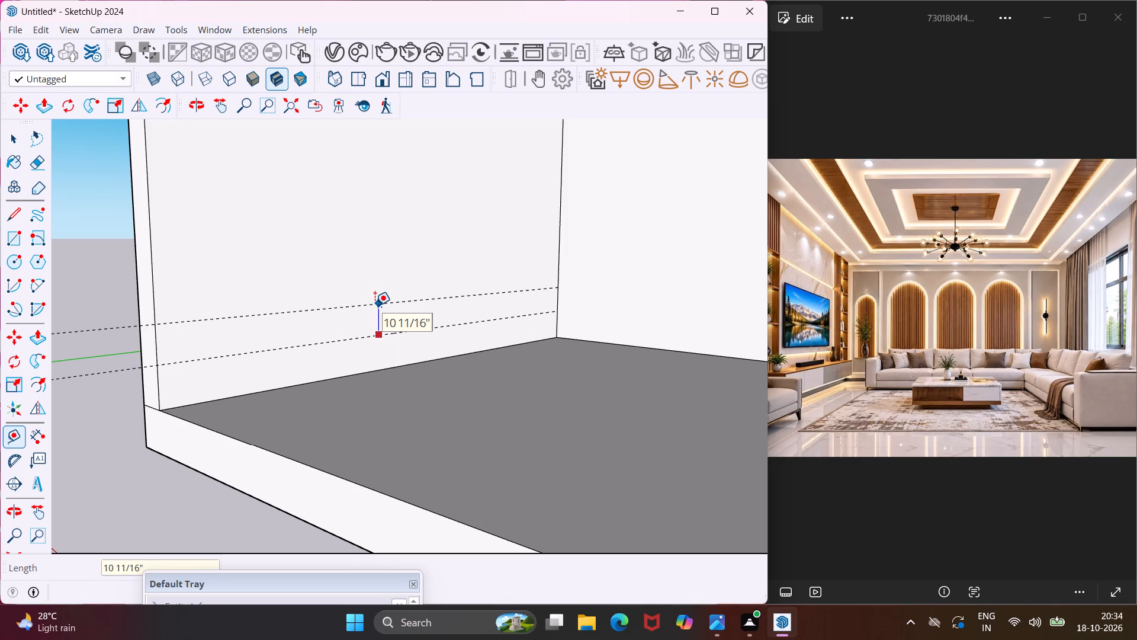
{"action": "type", "text": "1'"}
{"action": "type", "text": "6\""}
{"action": "key", "text": "Return"}
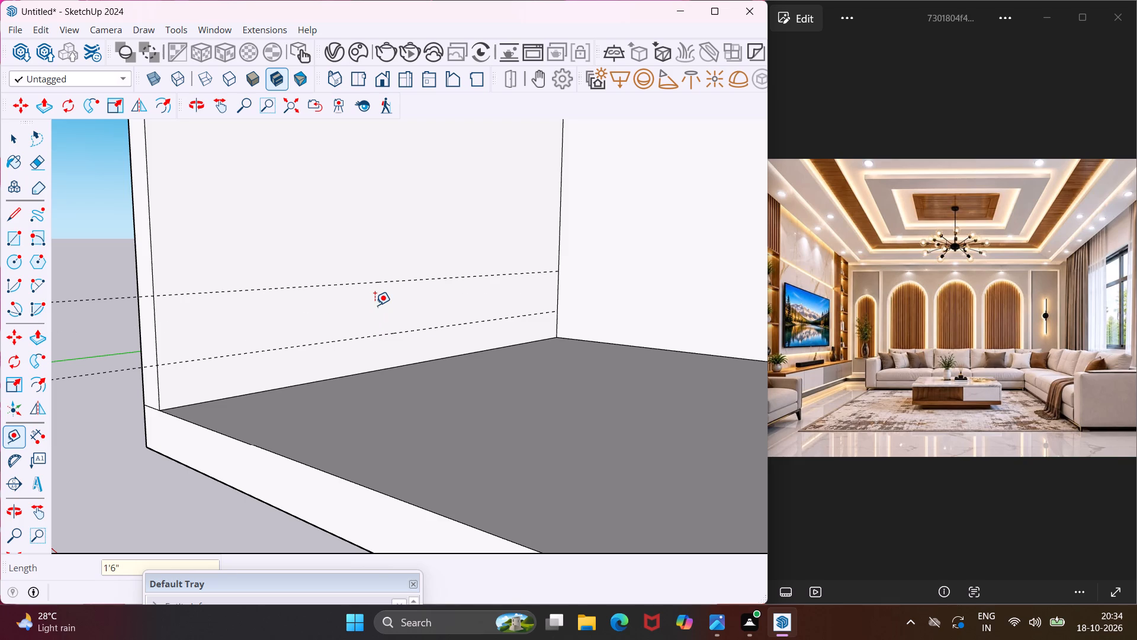
{"action": "scroll", "coordinate": [375, 305], "scroll_direction": "down", "scroll_amount": 3}
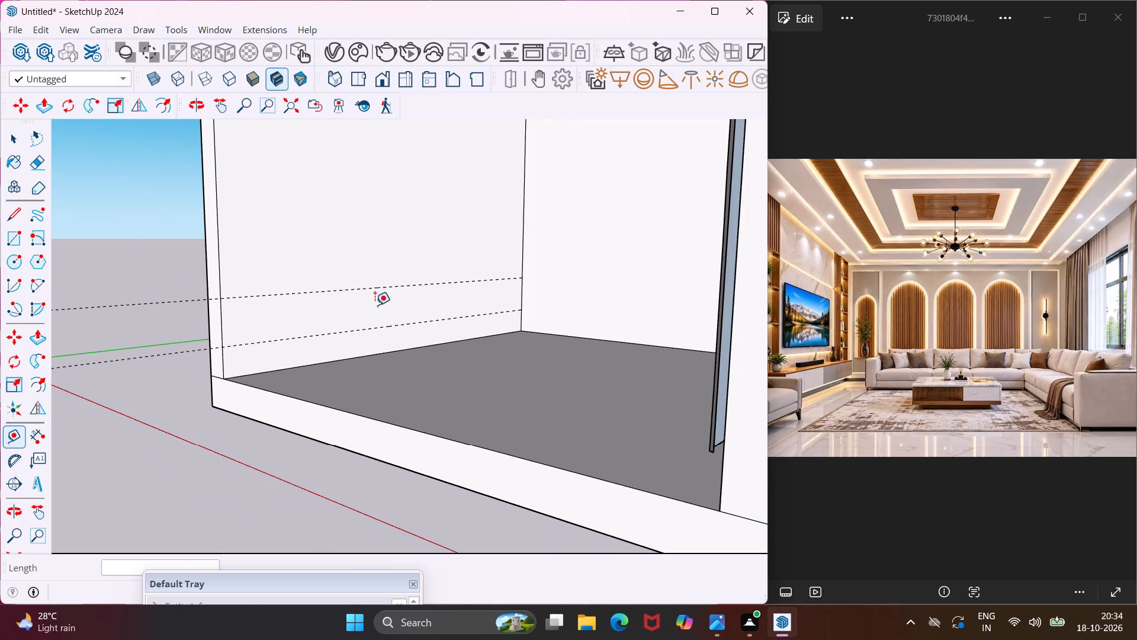
{"action": "key", "text": "Escape"}
{"action": "key", "text": "space"}
Place a third horizontal guide 6" above the upper guide on the wall opposite the window.
{"action": "middle_click_drag", "start_coordinate": [375, 303], "coordinate": [372, 324]}
{"action": "scroll", "coordinate": [372, 326], "scroll_direction": "down", "scroll_amount": 3}
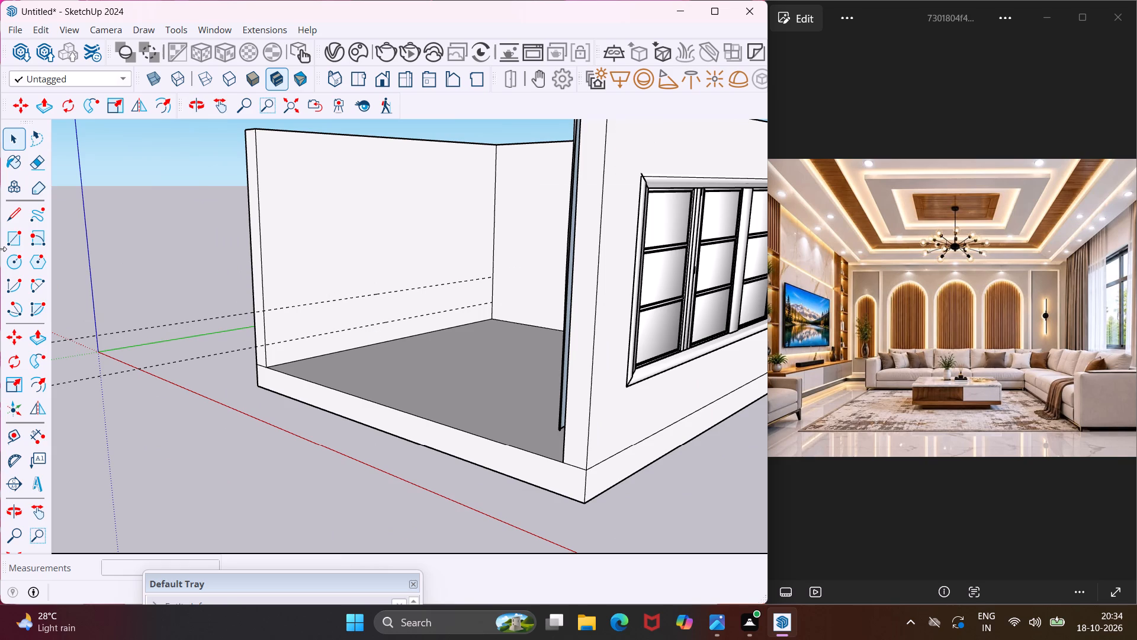
{"action": "left_click", "coordinate": [21, 436]}
{"action": "left_click", "coordinate": [388, 291]}
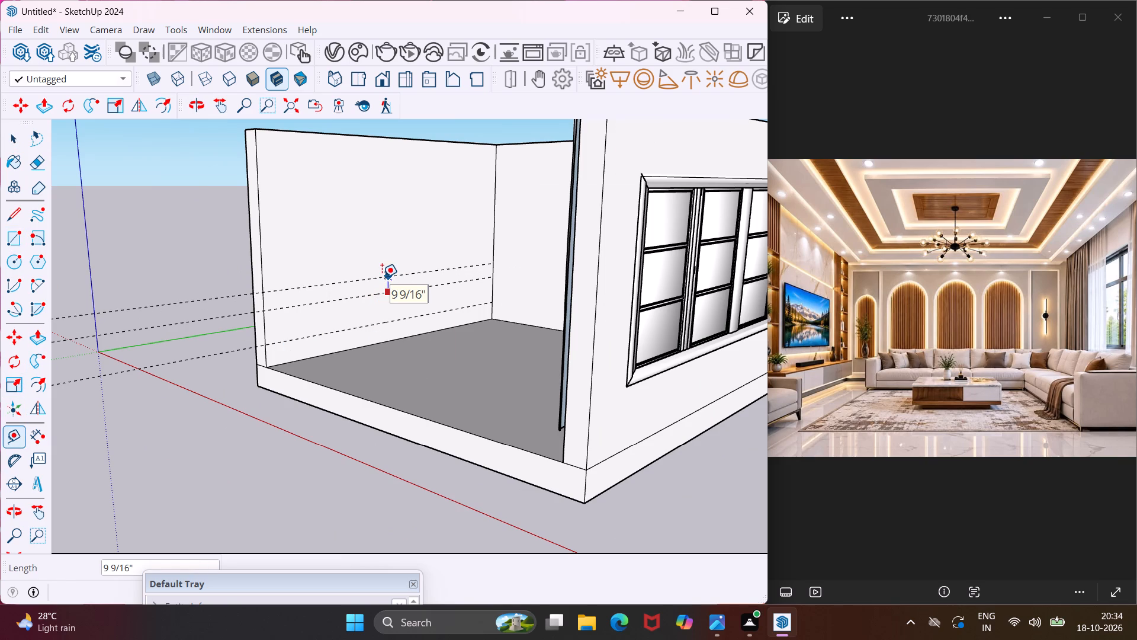
{"action": "type", "text": "6\""}
{"action": "key", "text": "Return"}
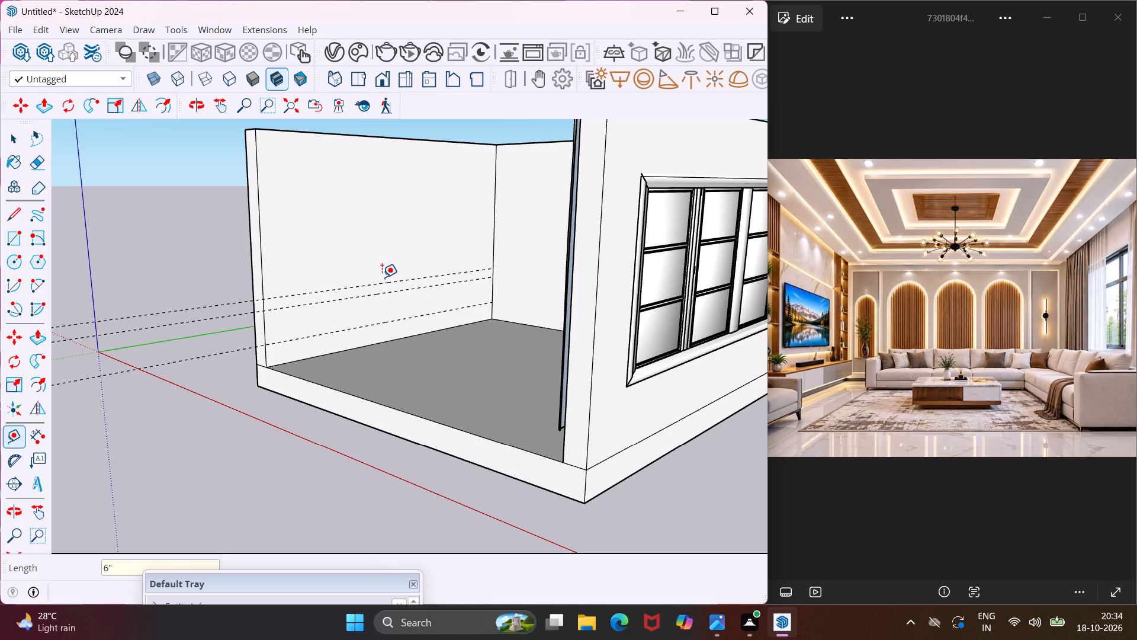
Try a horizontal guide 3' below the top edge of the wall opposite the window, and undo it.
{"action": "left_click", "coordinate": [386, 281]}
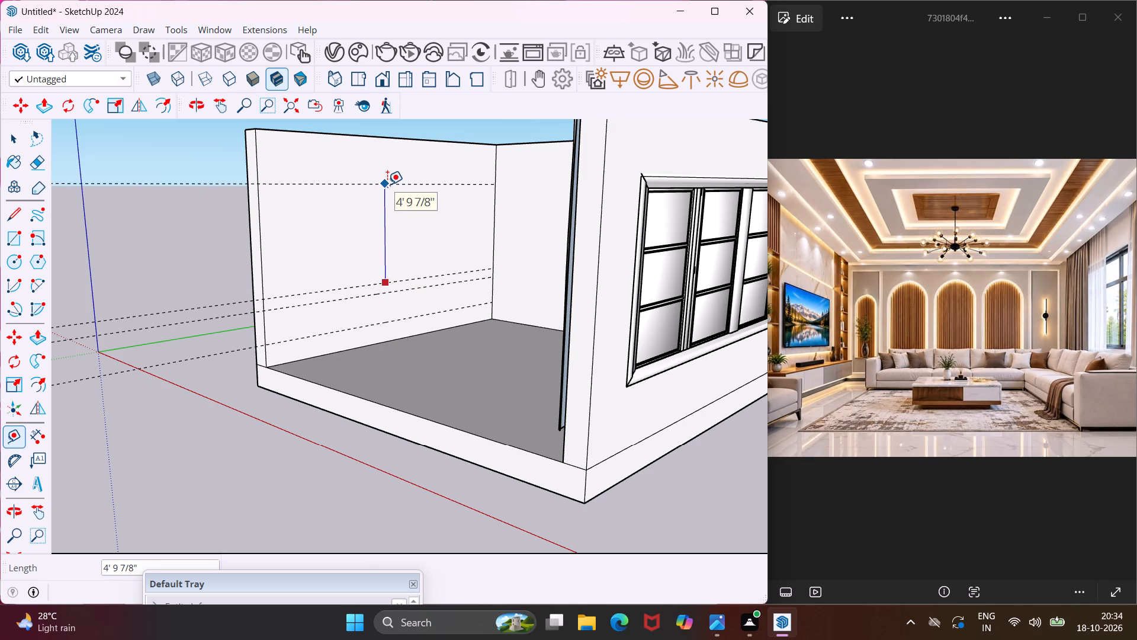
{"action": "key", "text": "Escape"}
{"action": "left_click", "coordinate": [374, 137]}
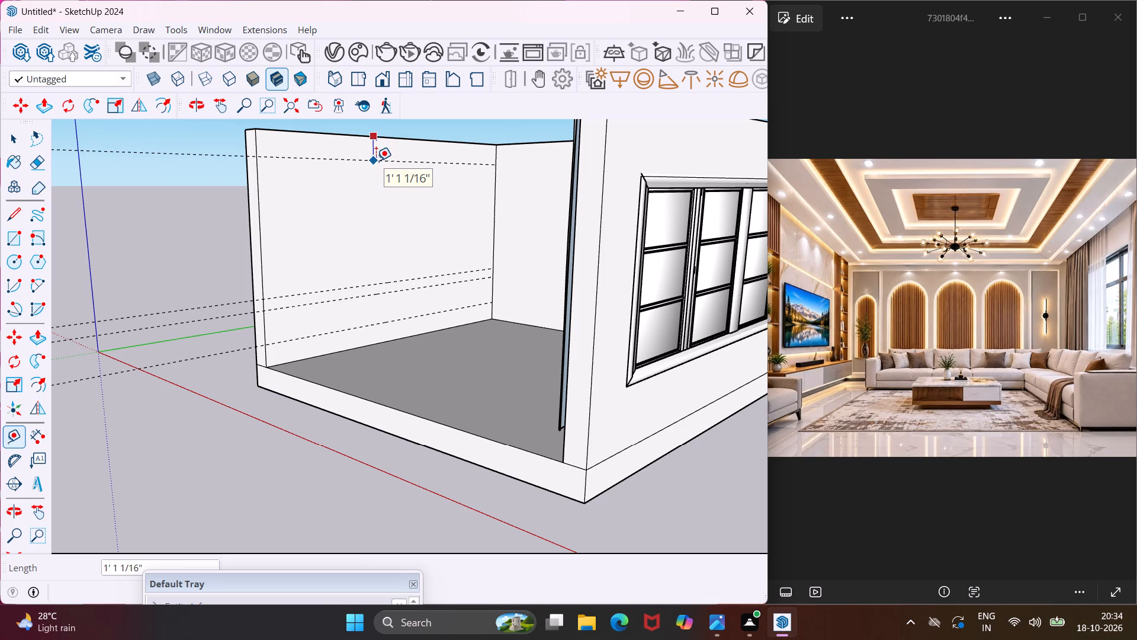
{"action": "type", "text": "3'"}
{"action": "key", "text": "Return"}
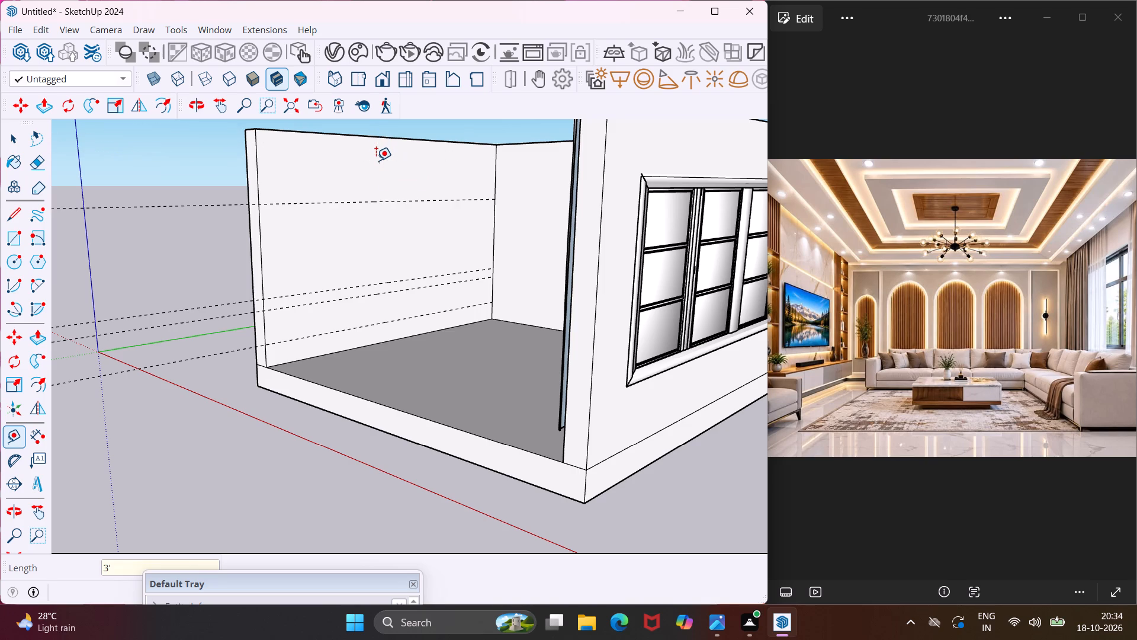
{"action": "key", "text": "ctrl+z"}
Place a horizontal guide 2'6" below the top edge of the wall opposite the window.
{"action": "left_click", "coordinate": [350, 136]}
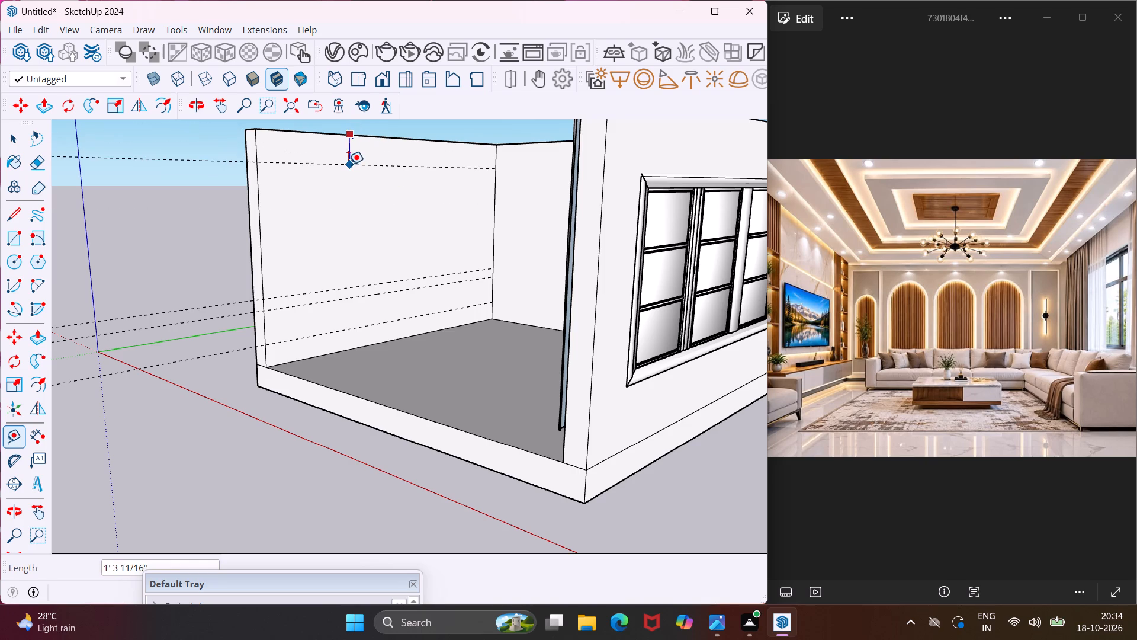
{"action": "type", "text": "2'6\""}
{"action": "key", "text": "Return"}
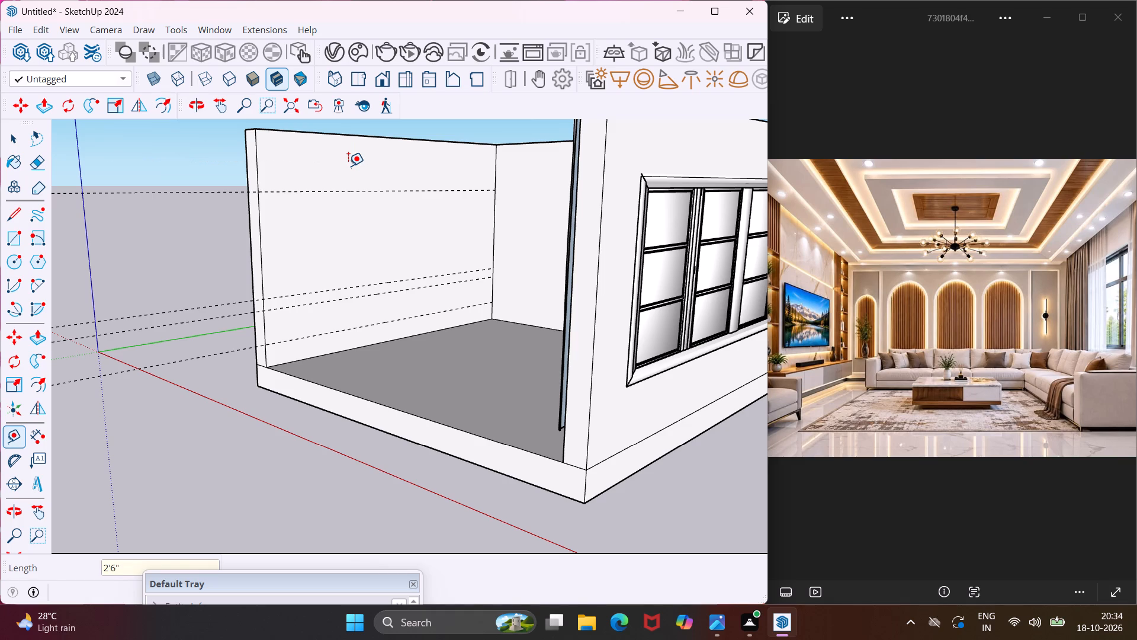
{"action": "key", "text": "Escape"}
{"action": "key", "text": "space"}
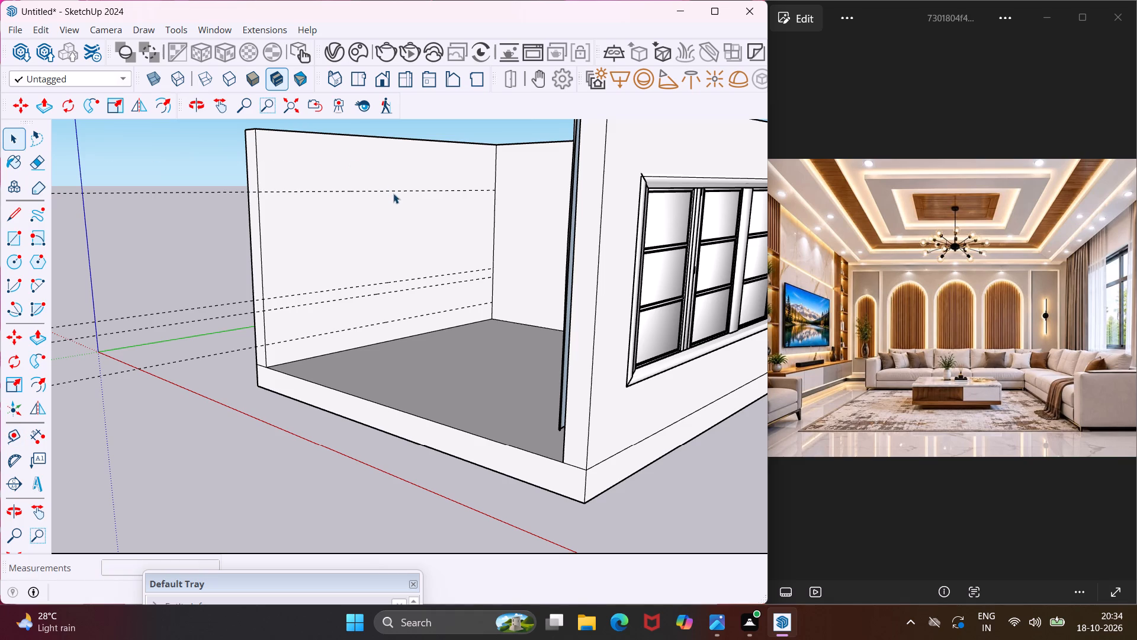
Place a vertical guide 1' in from the open front edge of the wall opposite the window.
{"action": "middle_click_drag", "start_coordinate": [403, 200], "coordinate": [371, 203]}
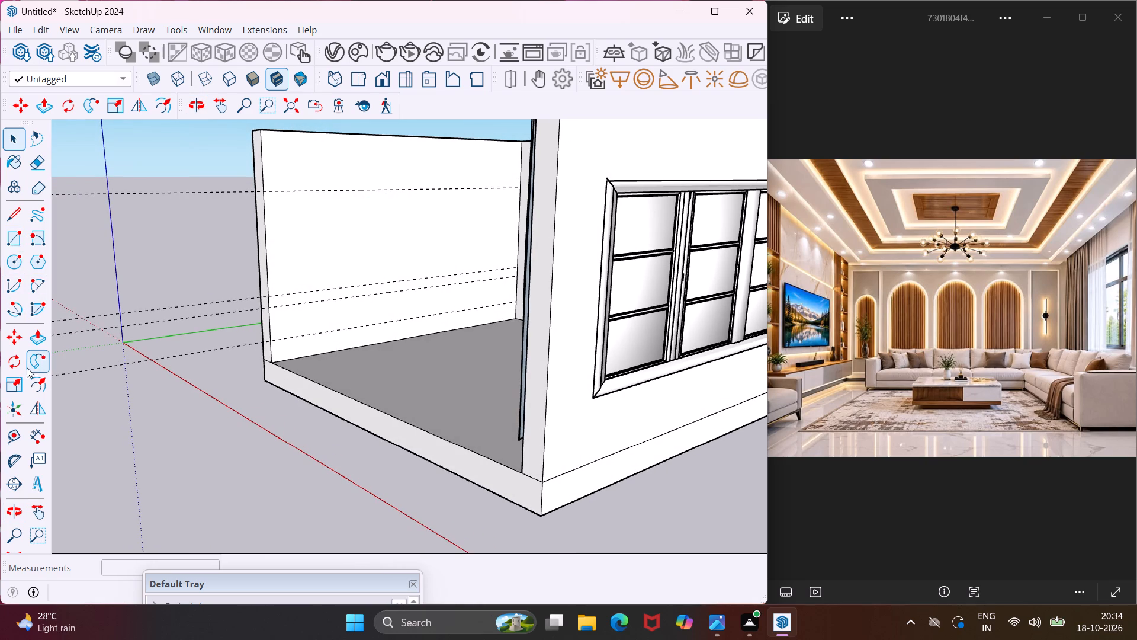
{"action": "left_click", "coordinate": [4, 433]}
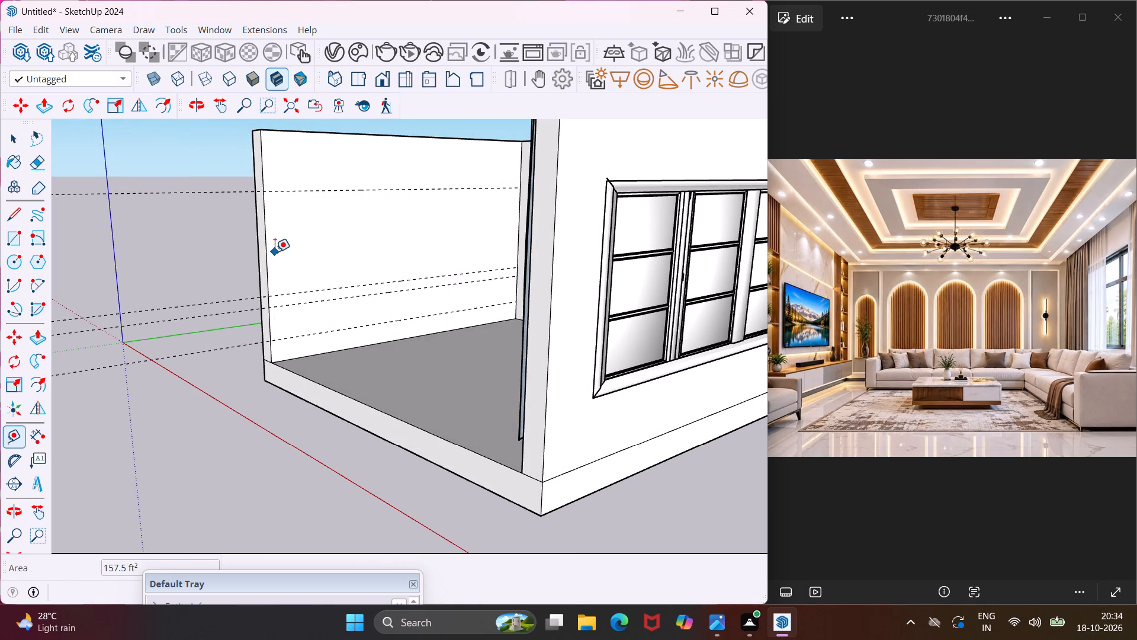
{"action": "left_click", "coordinate": [267, 248]}
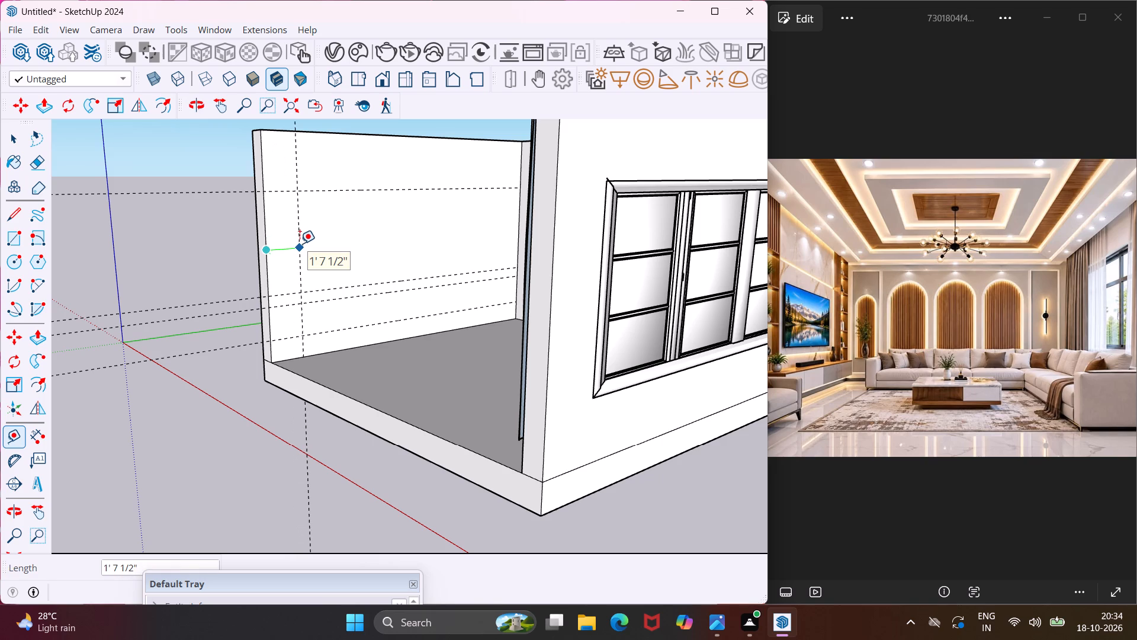
{"action": "key", "text": "1"}
{"action": "key", "text": "apostrophe"}
{"action": "key", "text": "Return"}
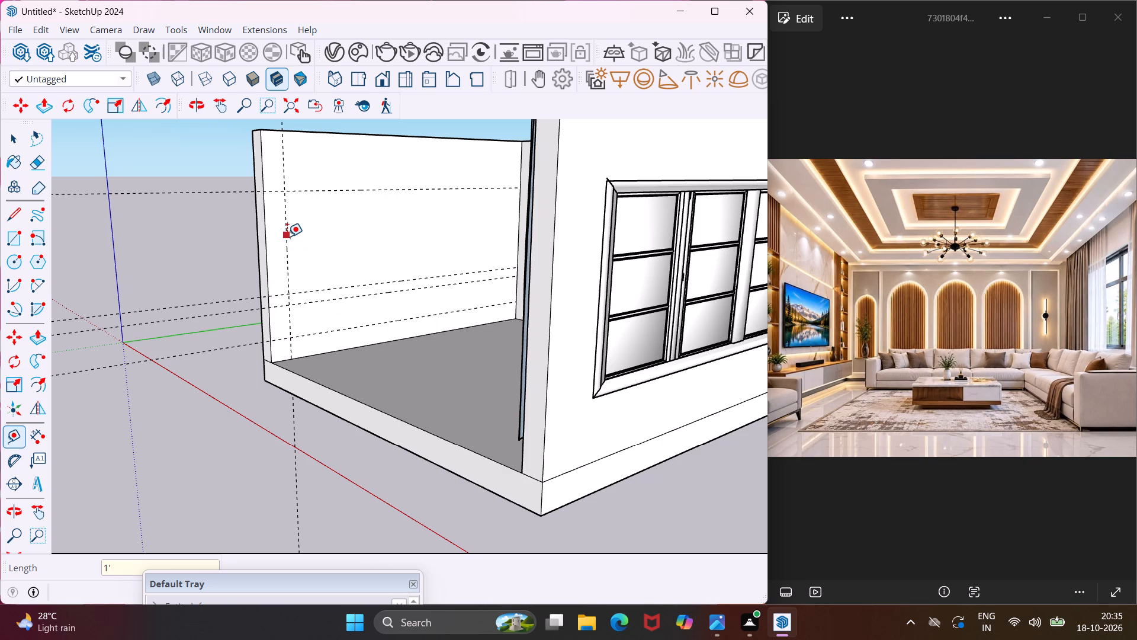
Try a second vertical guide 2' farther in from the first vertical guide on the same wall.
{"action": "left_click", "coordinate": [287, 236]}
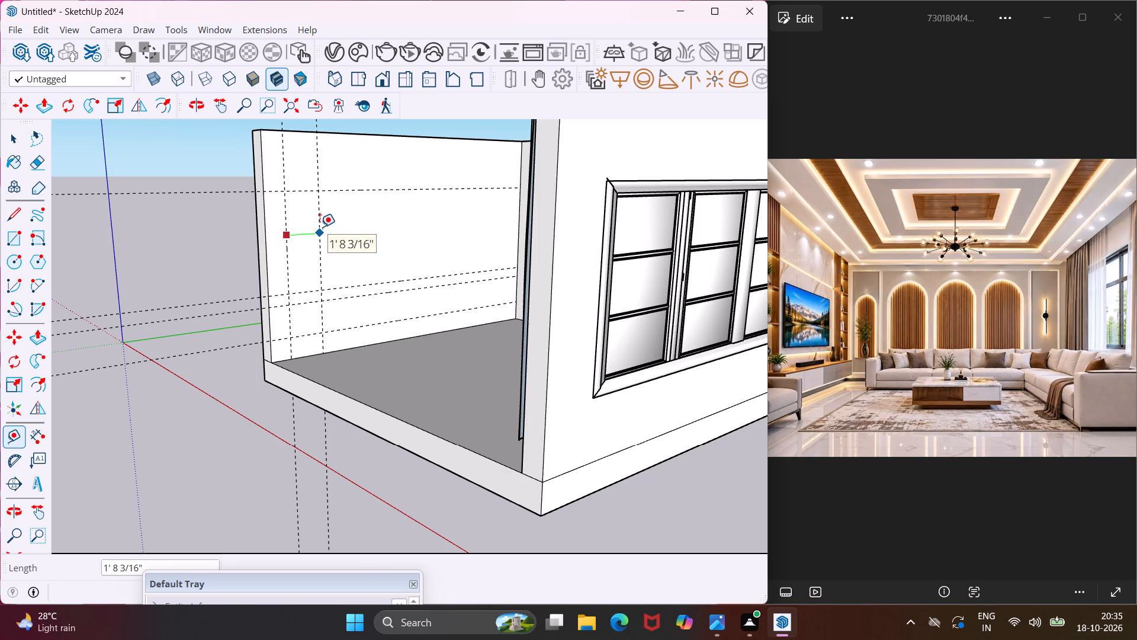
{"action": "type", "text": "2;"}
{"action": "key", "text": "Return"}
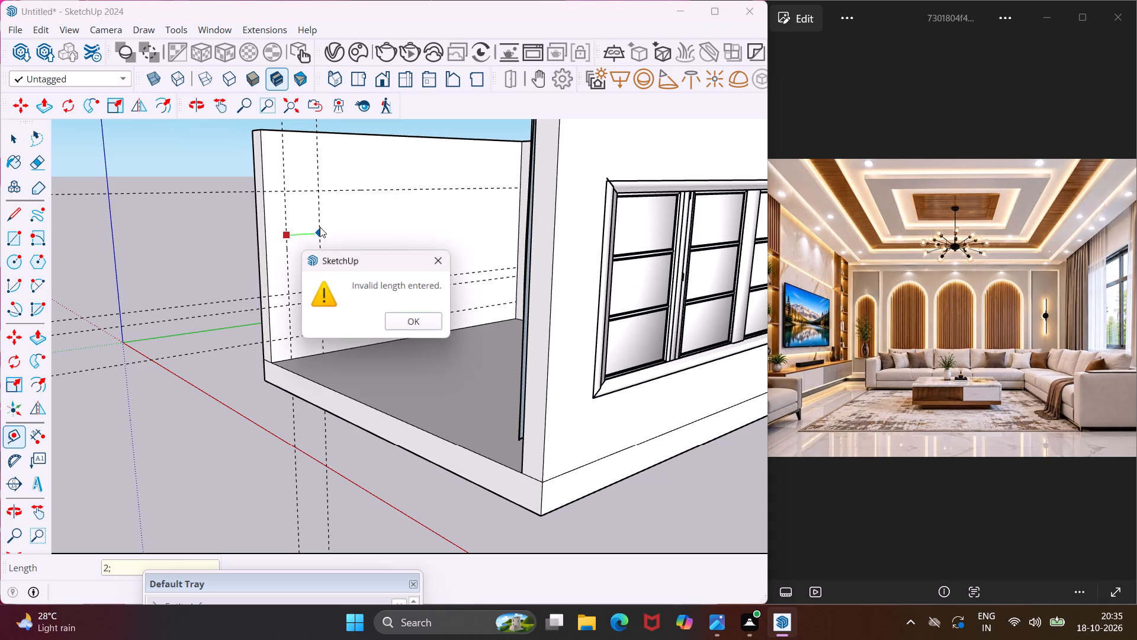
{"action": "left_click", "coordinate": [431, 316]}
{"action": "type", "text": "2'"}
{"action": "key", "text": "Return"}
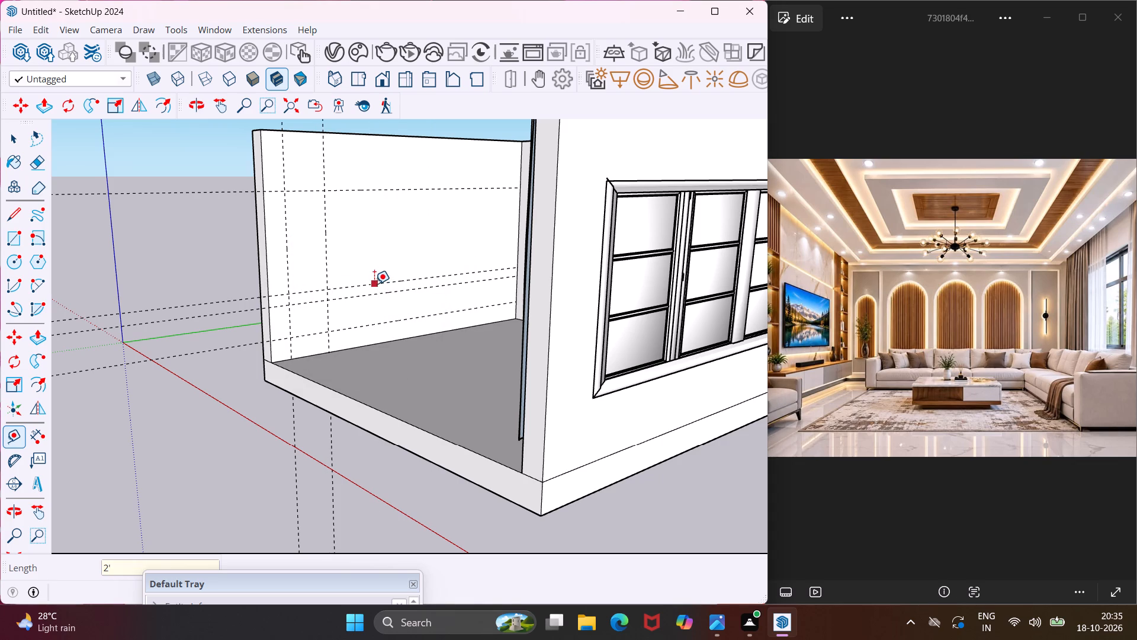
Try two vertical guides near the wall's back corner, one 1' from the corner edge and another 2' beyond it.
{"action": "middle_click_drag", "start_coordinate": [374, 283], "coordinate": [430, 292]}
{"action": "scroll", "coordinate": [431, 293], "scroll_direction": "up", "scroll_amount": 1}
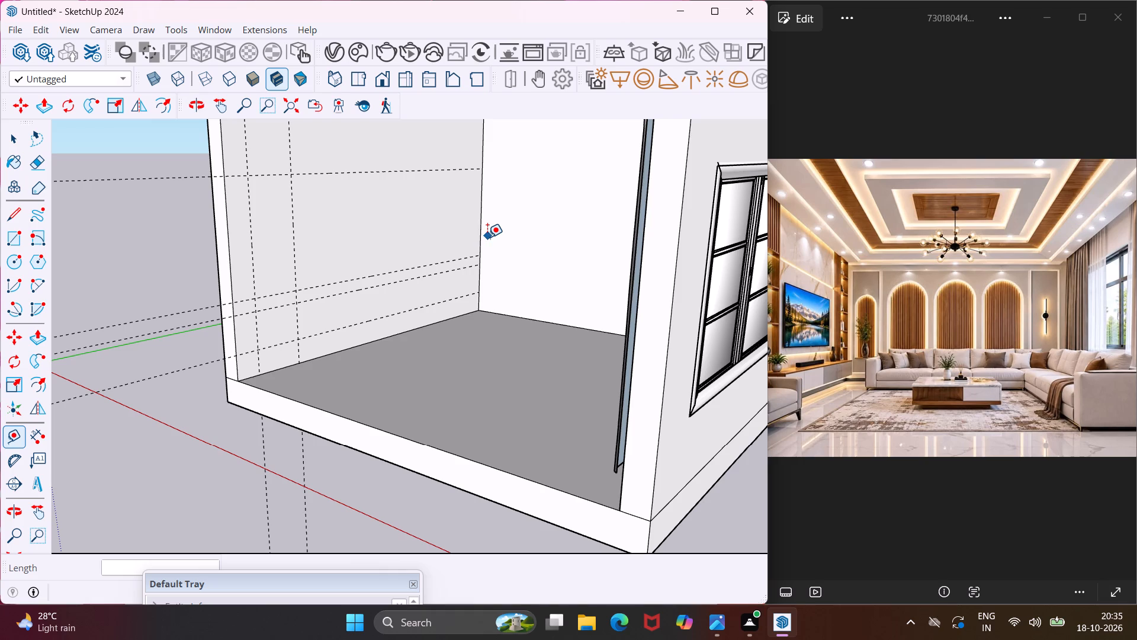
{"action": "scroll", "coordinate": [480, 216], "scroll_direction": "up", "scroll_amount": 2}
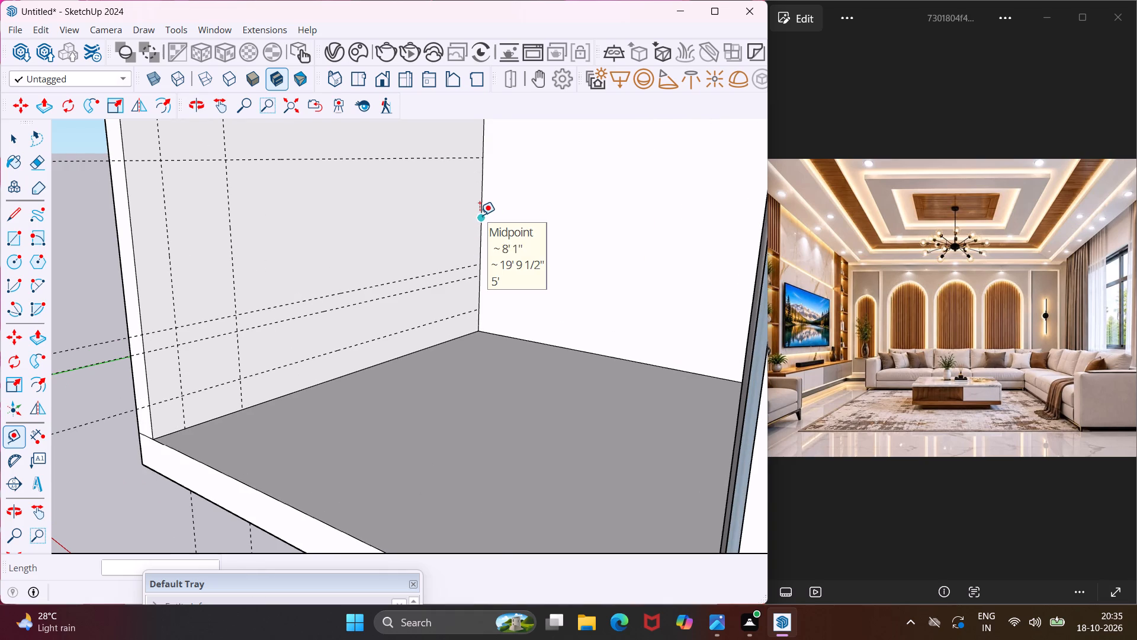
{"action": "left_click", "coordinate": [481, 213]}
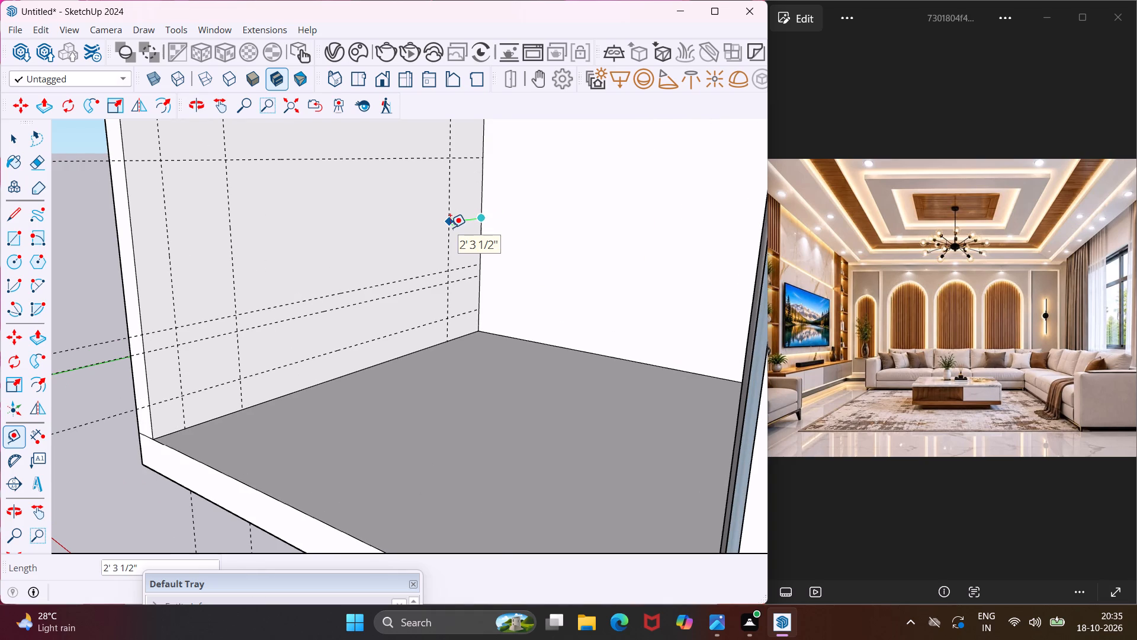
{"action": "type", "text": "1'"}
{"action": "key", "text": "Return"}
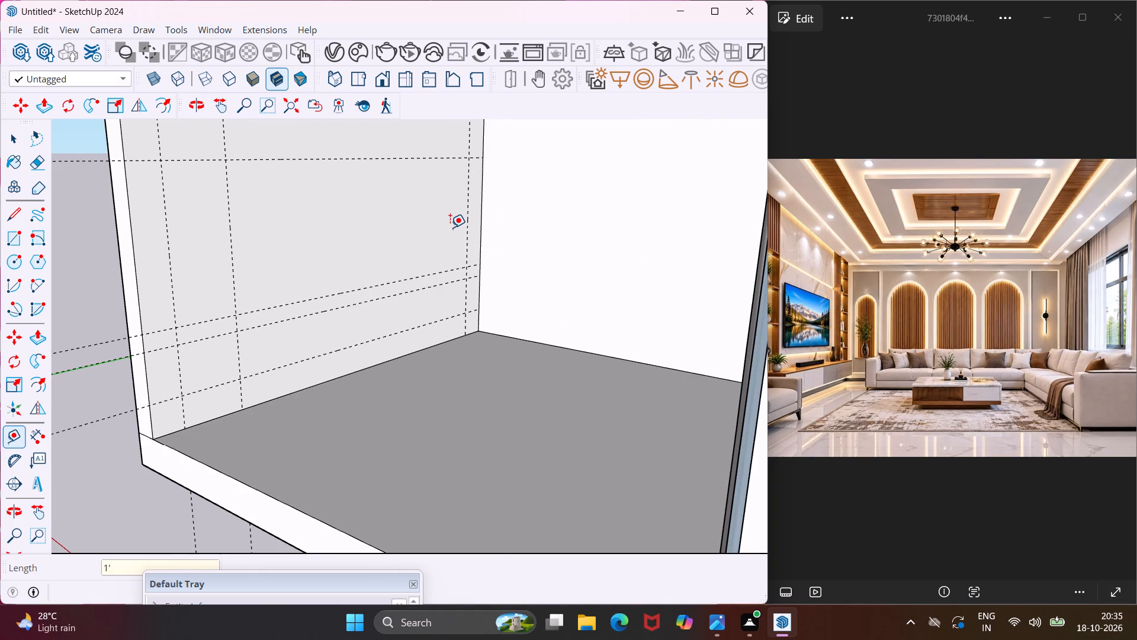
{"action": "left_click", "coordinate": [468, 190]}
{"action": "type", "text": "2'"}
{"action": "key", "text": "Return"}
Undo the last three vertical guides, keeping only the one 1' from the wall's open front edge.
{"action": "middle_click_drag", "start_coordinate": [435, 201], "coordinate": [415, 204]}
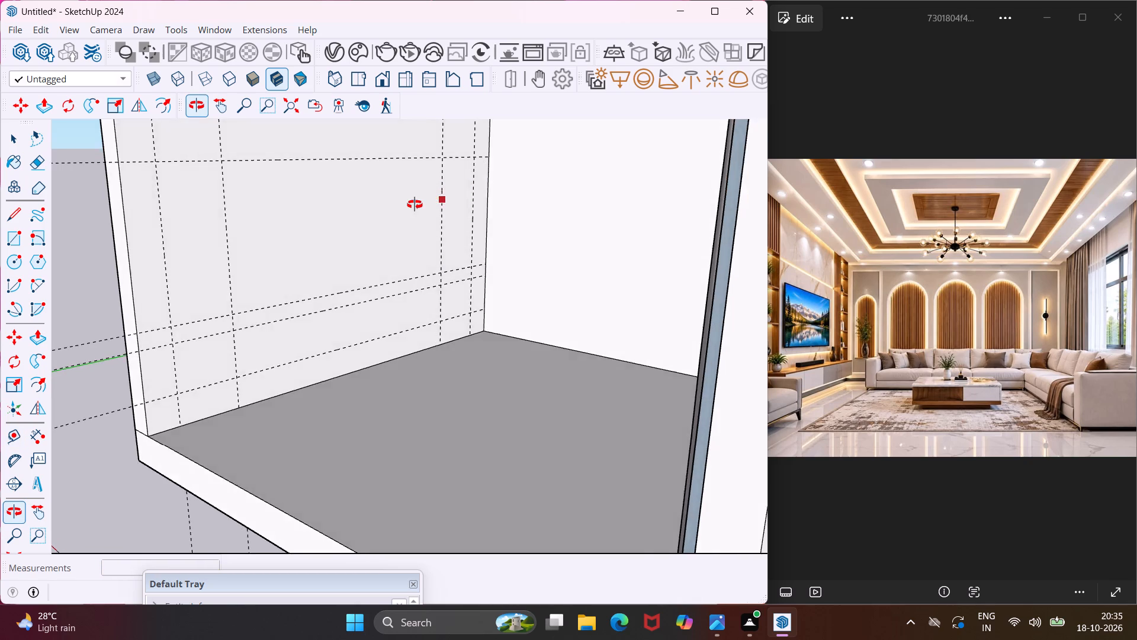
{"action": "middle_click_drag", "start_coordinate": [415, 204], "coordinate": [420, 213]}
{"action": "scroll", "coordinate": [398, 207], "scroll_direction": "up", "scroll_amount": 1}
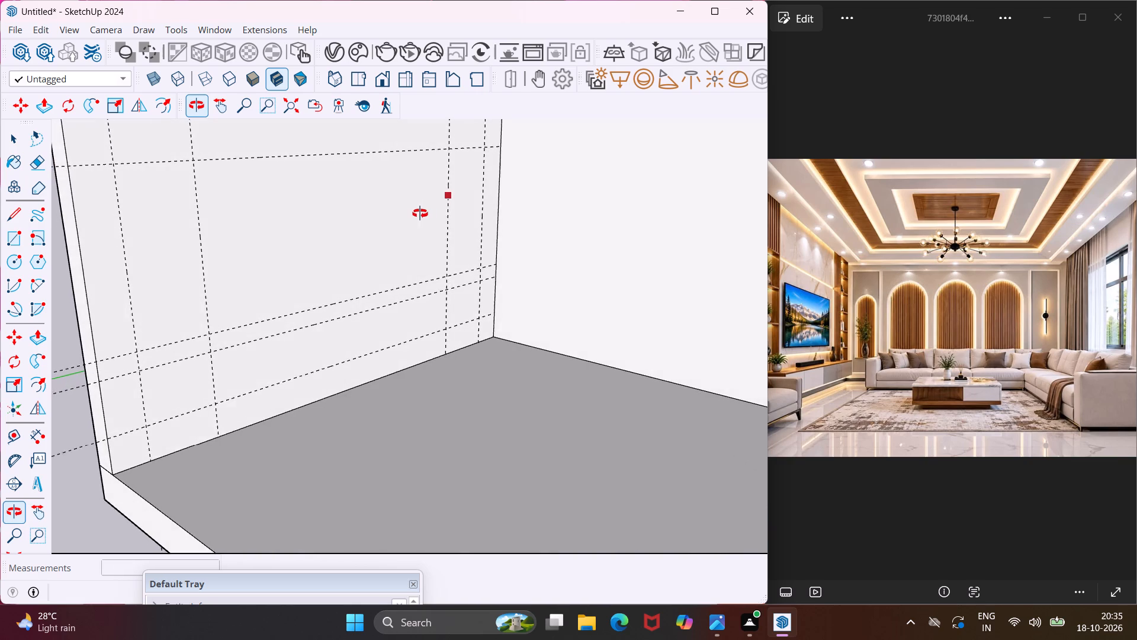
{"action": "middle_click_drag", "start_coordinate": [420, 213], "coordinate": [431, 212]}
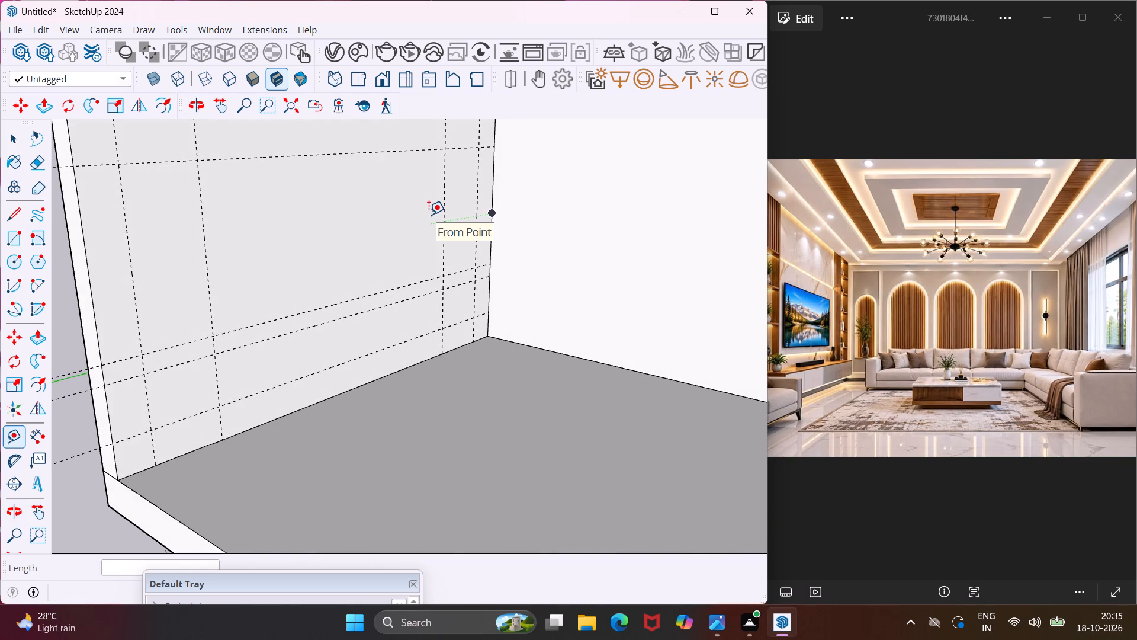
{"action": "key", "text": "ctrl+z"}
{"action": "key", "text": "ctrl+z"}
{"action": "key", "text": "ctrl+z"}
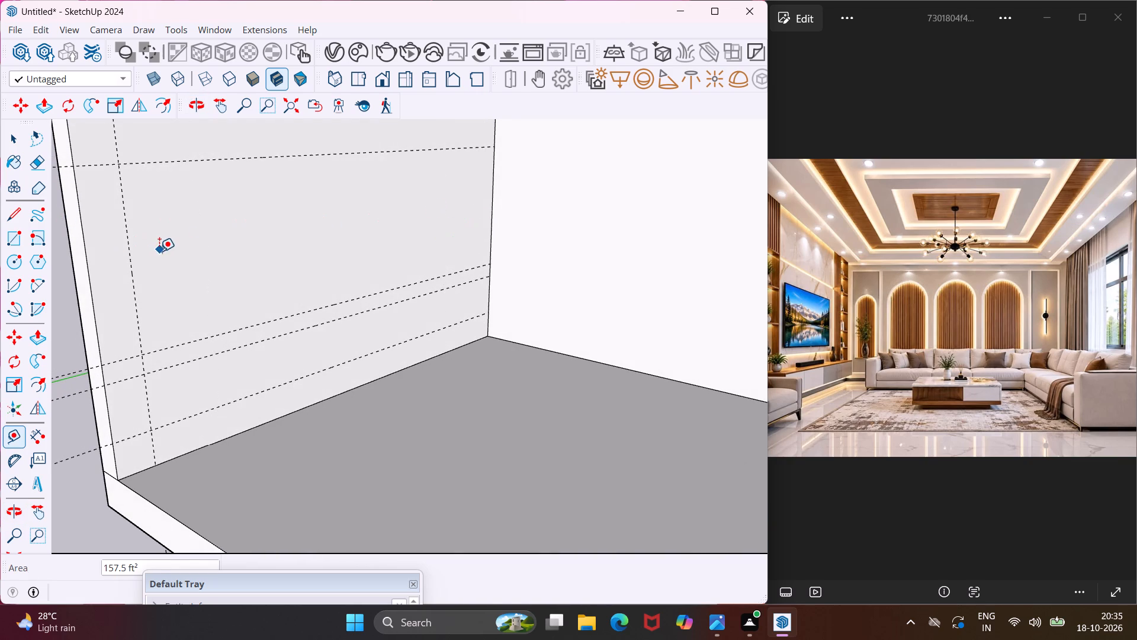
Place a vertical guide 1'6" farther in from the remaining vertical guide near the wall's open front edge.
{"action": "left_click", "coordinate": [132, 259]}
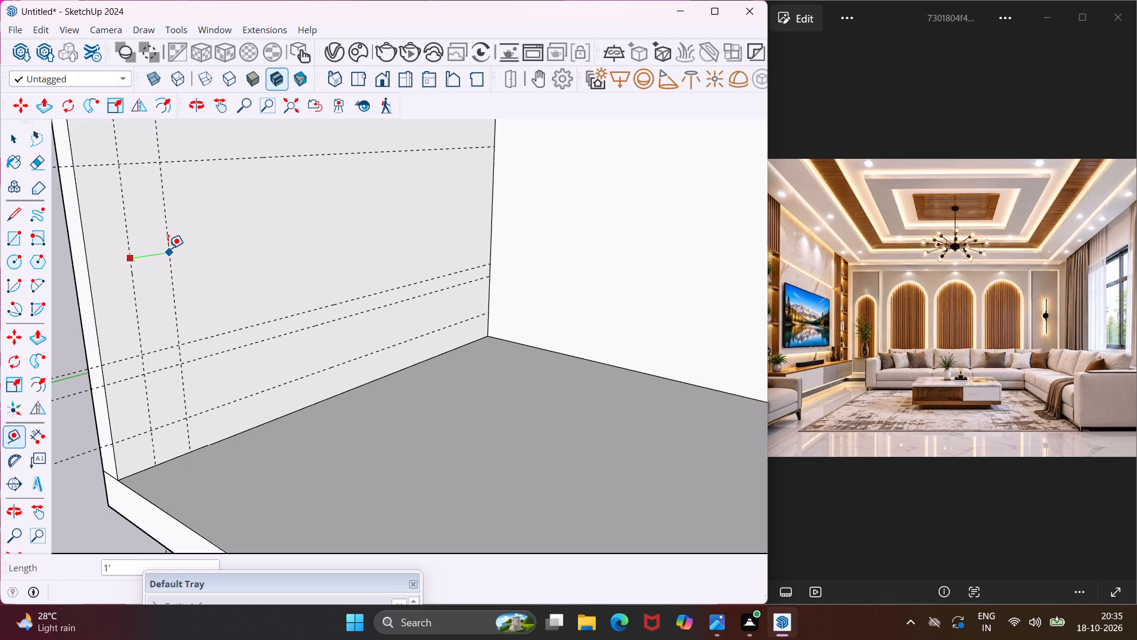
{"action": "type", "text": "1'"}
{"action": "type", "text": "6\""}
{"action": "key", "text": "Return"}
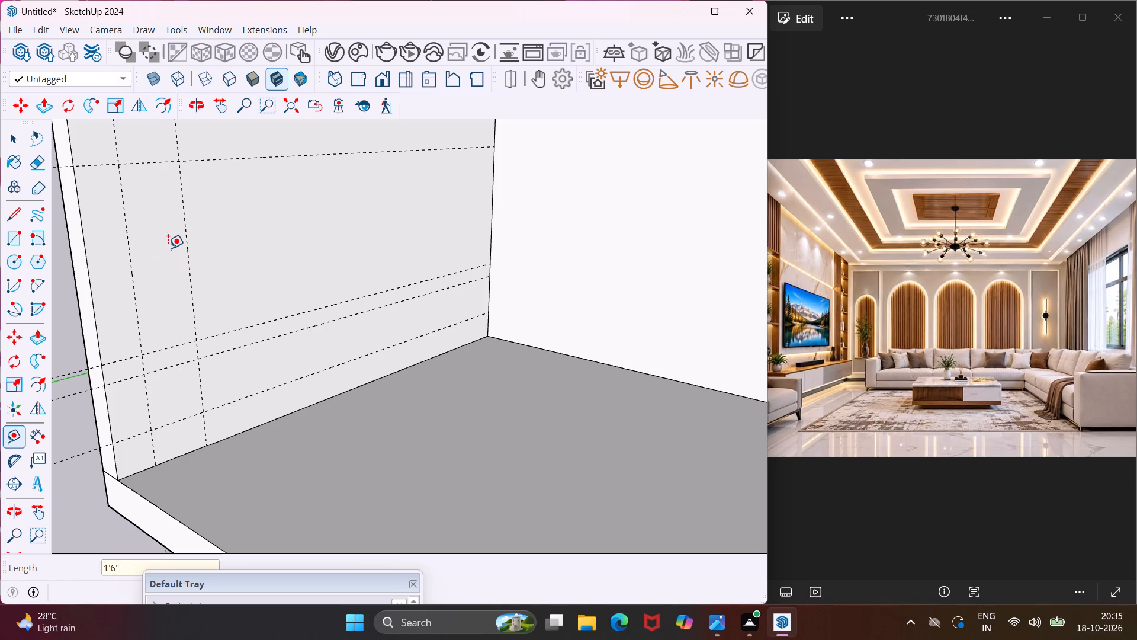
Place a vertical guide 1' in from the back corner edge of the TV wall.
{"action": "left_click", "coordinate": [493, 202]}
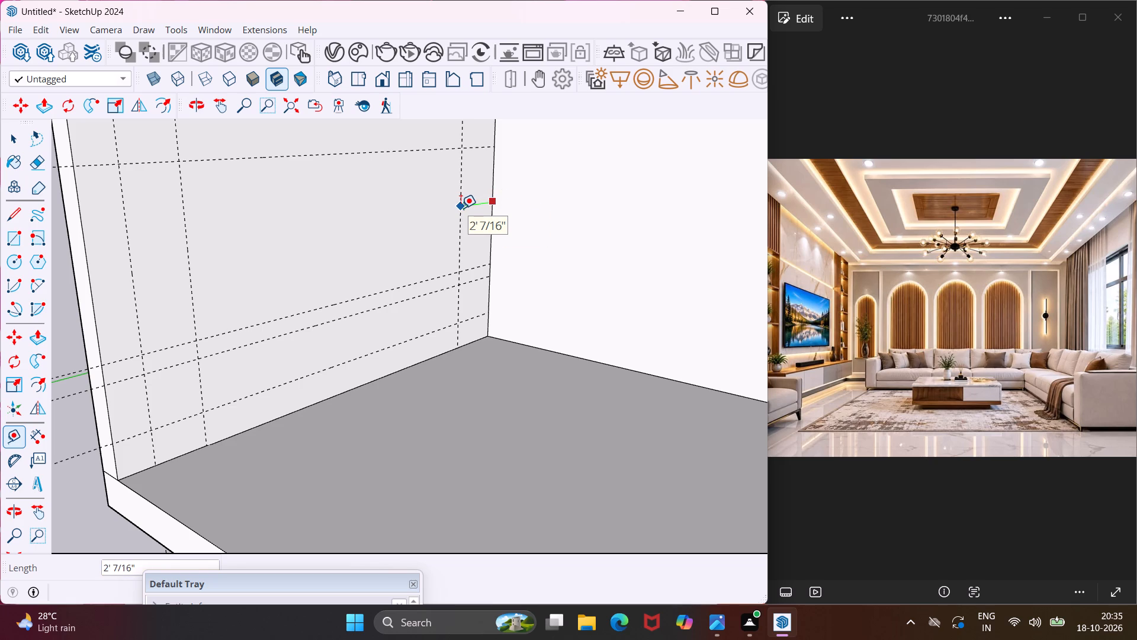
{"action": "type", "text": "1'"}
{"action": "key", "text": "Return"}
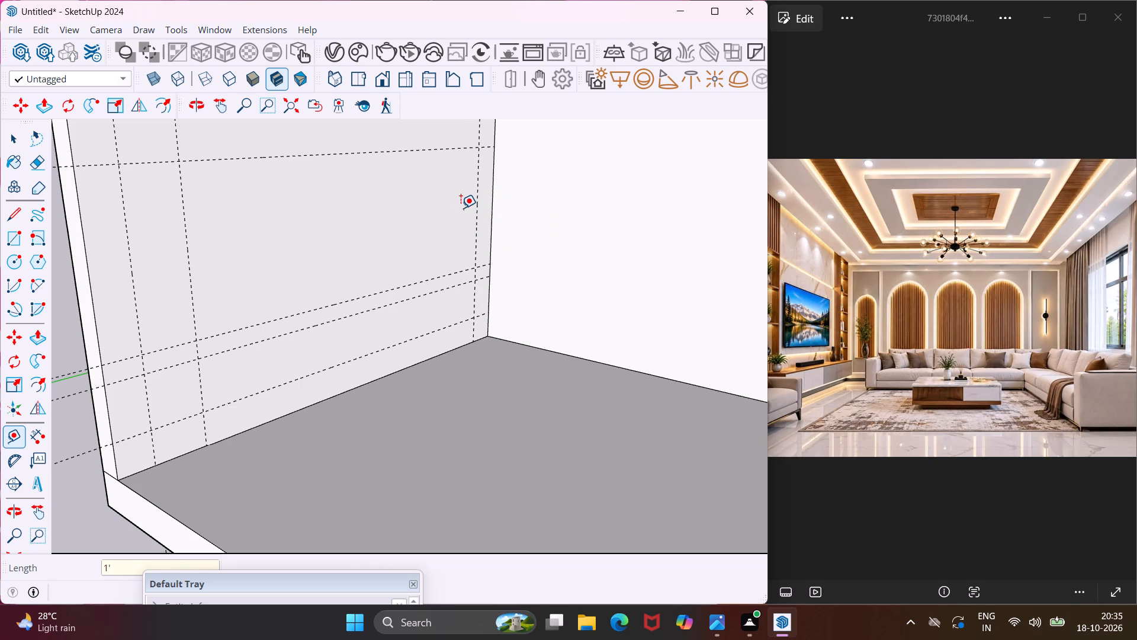
Place another vertical guide 1'6" farther in from the guide near the wall's back corner.
{"action": "left_click", "coordinate": [473, 225]}
{"action": "key", "text": "Escape"}
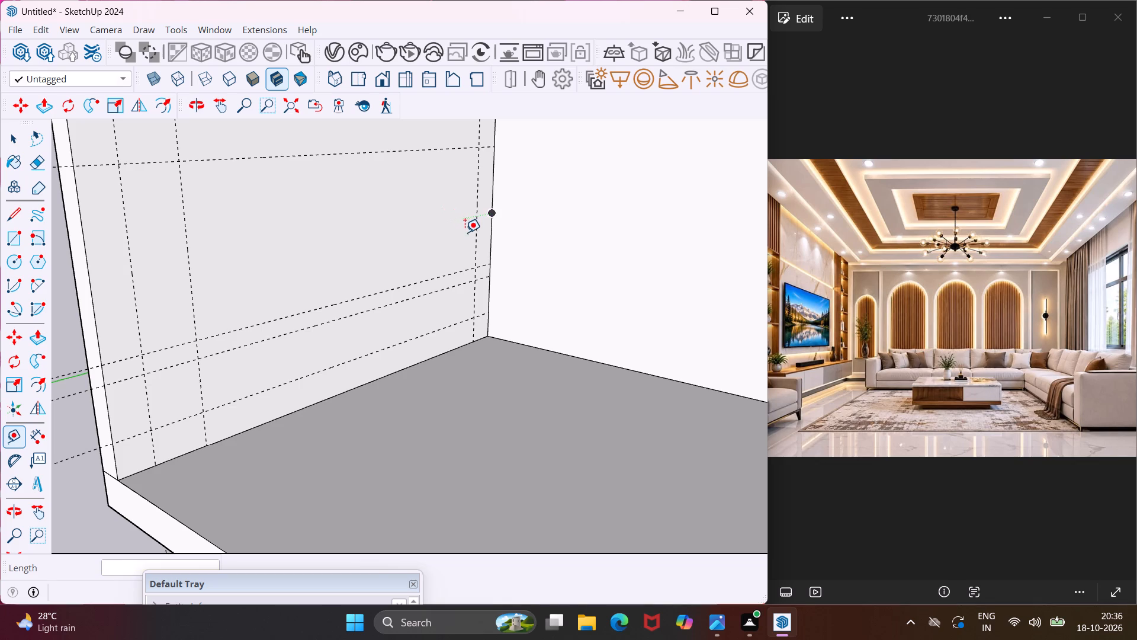
{"action": "left_click_drag", "start_coordinate": [476, 235], "coordinate": [469, 233]}
{"action": "type", "text": "1'6\""}
{"action": "key", "text": "Return"}
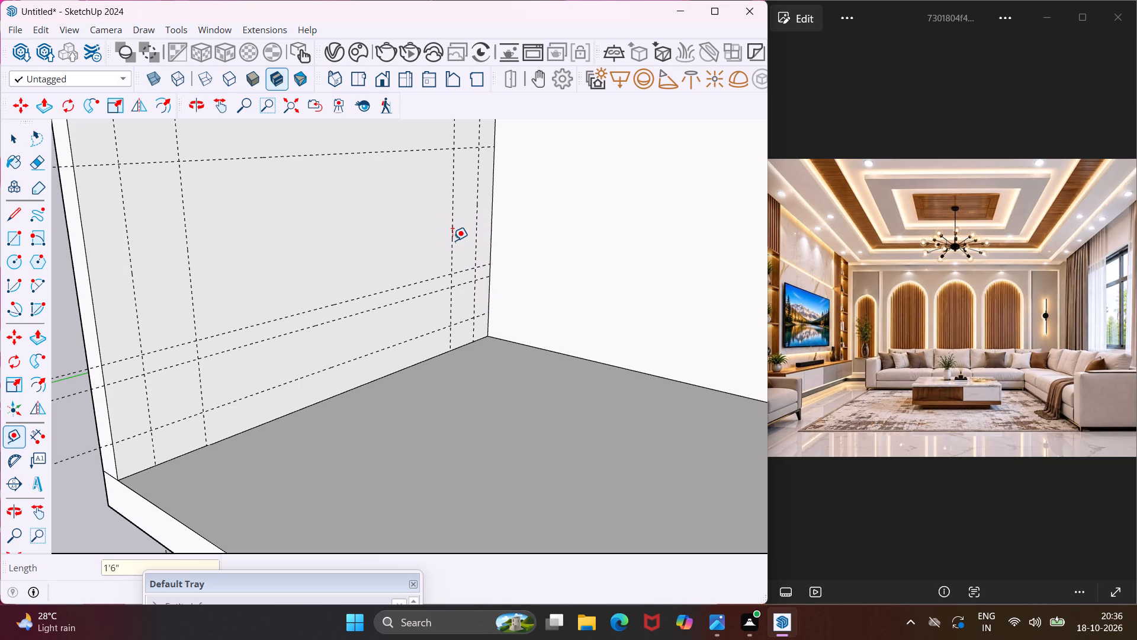
{"action": "key", "text": "Escape"}
{"action": "key", "text": "space"}
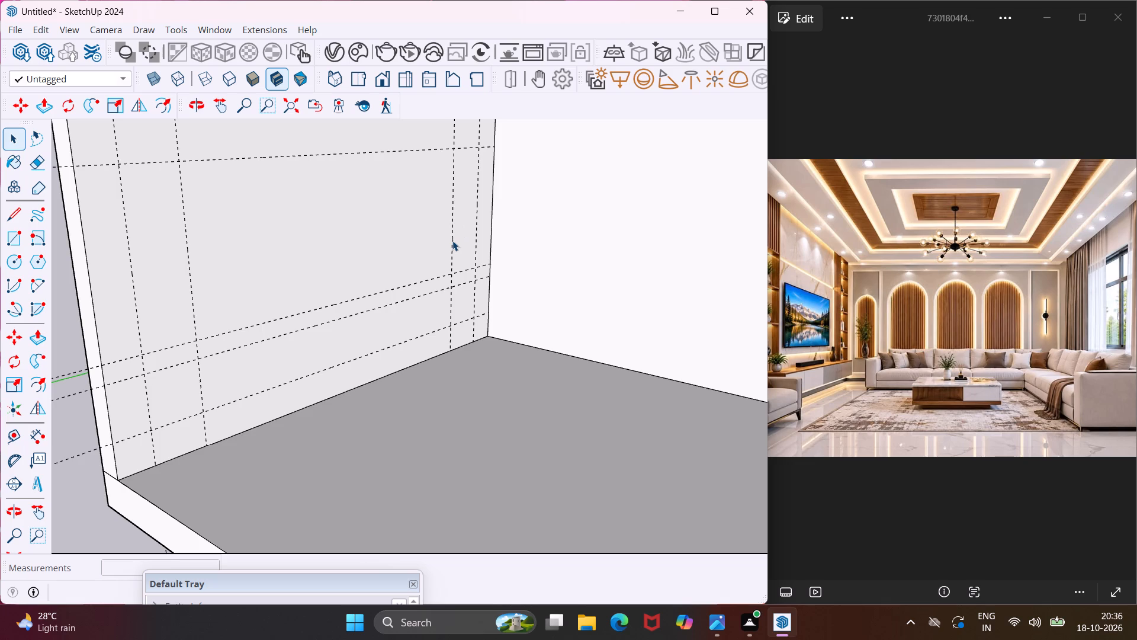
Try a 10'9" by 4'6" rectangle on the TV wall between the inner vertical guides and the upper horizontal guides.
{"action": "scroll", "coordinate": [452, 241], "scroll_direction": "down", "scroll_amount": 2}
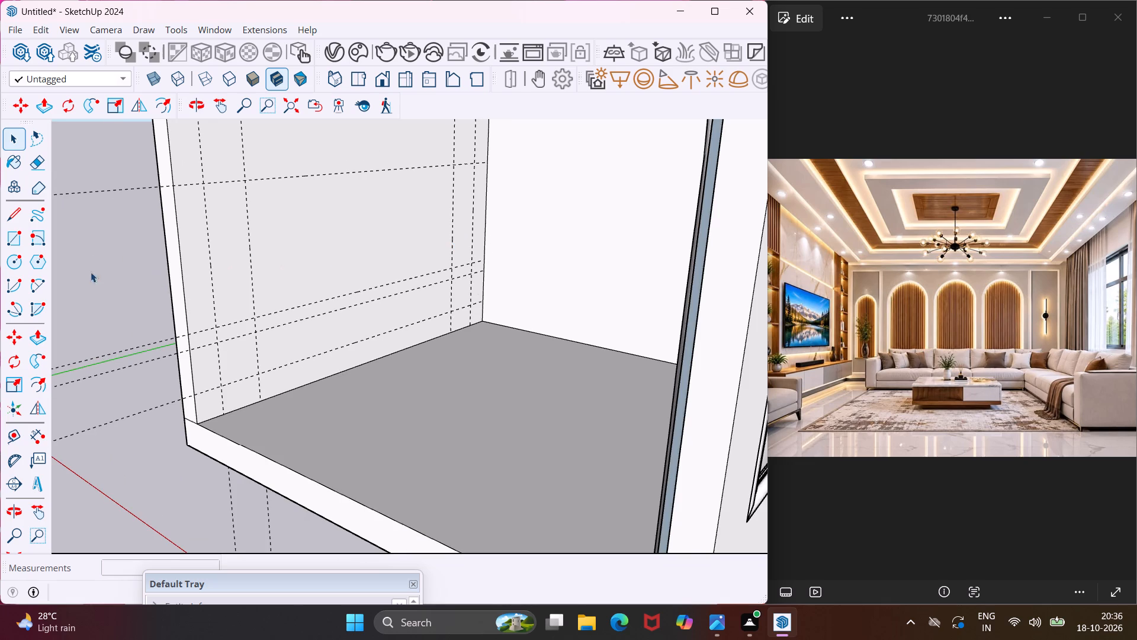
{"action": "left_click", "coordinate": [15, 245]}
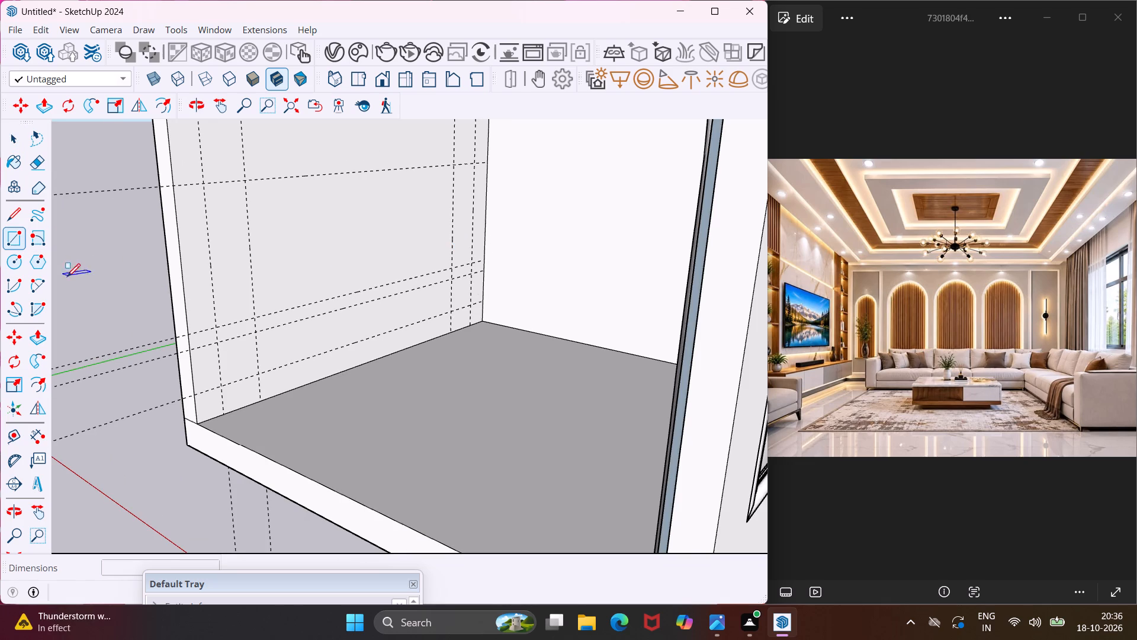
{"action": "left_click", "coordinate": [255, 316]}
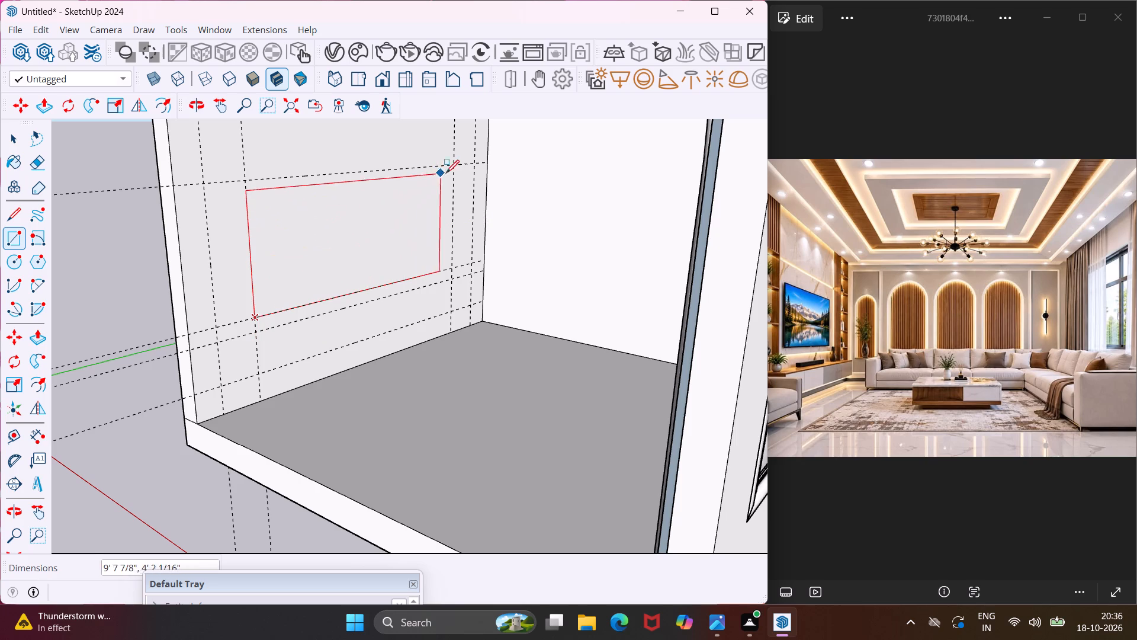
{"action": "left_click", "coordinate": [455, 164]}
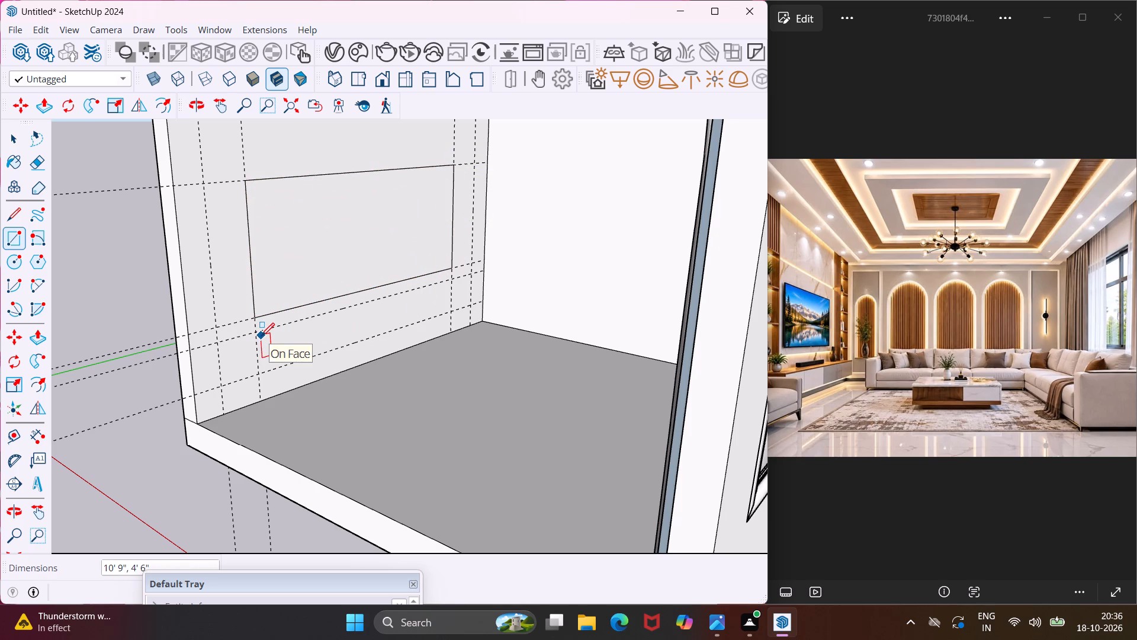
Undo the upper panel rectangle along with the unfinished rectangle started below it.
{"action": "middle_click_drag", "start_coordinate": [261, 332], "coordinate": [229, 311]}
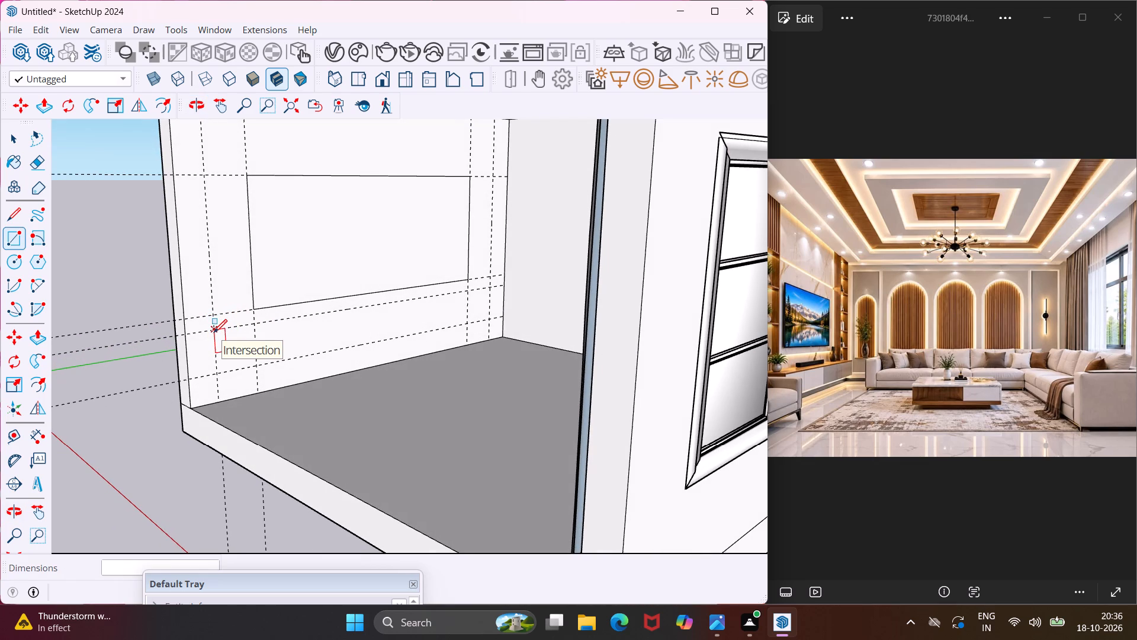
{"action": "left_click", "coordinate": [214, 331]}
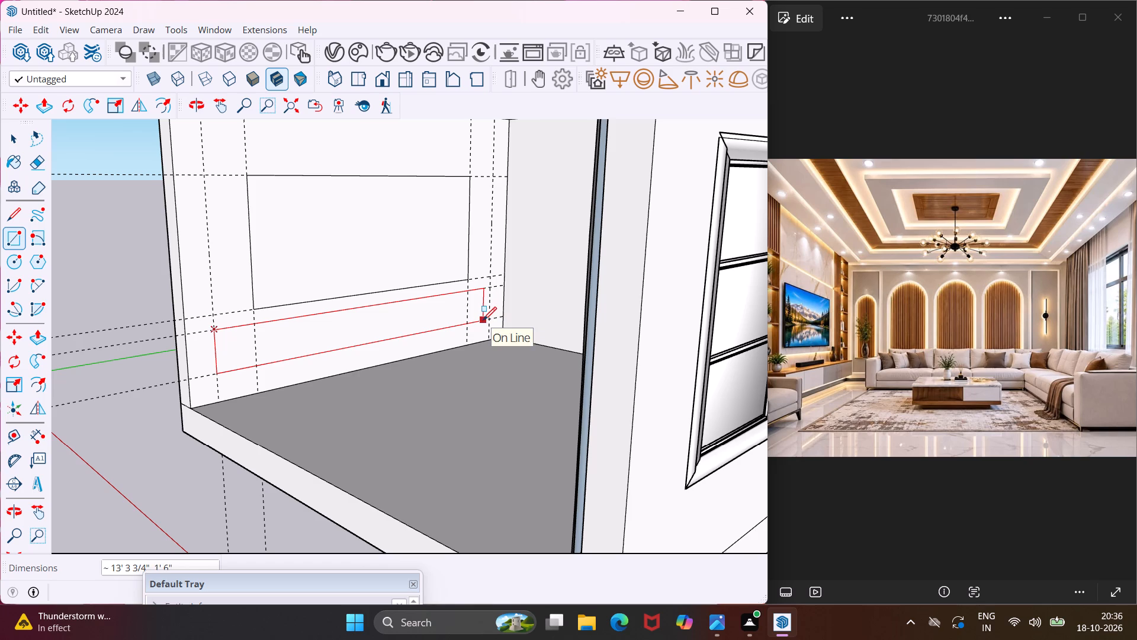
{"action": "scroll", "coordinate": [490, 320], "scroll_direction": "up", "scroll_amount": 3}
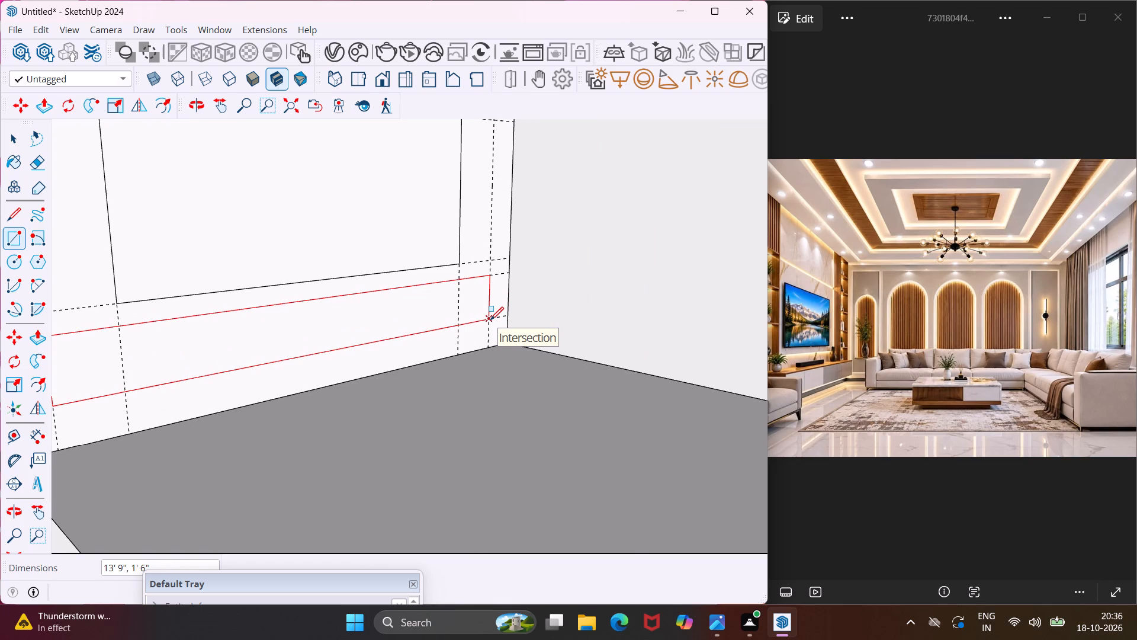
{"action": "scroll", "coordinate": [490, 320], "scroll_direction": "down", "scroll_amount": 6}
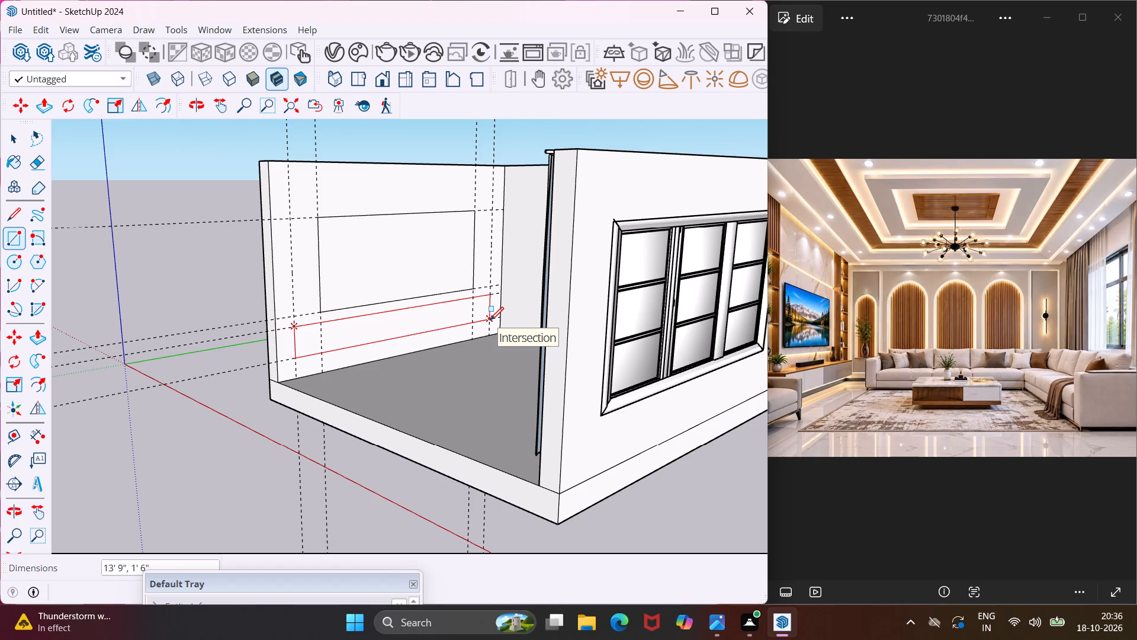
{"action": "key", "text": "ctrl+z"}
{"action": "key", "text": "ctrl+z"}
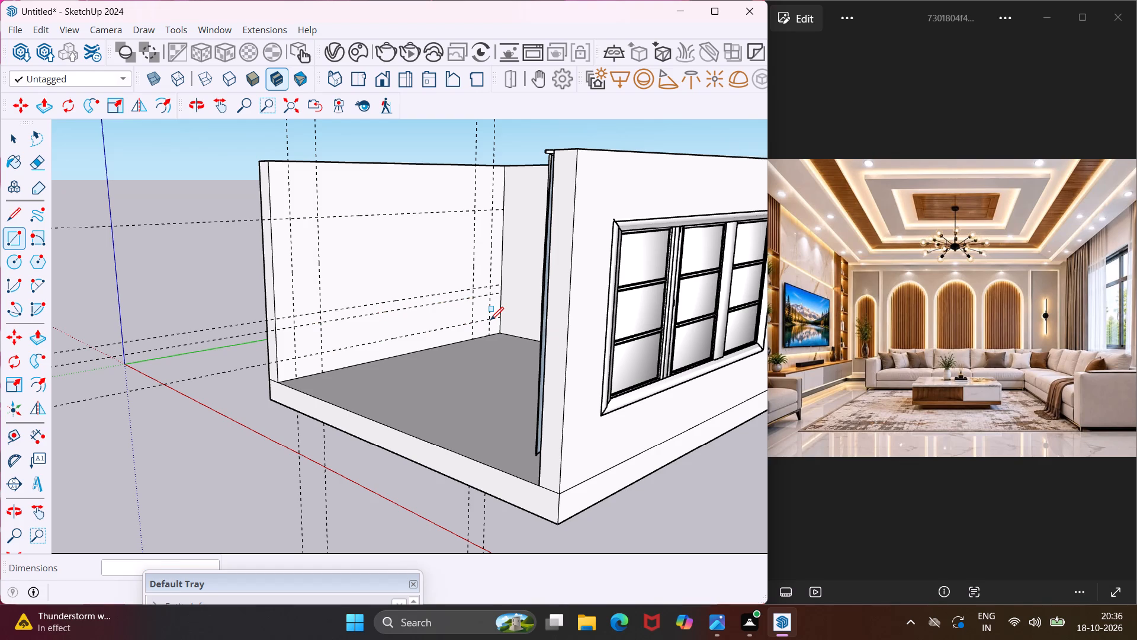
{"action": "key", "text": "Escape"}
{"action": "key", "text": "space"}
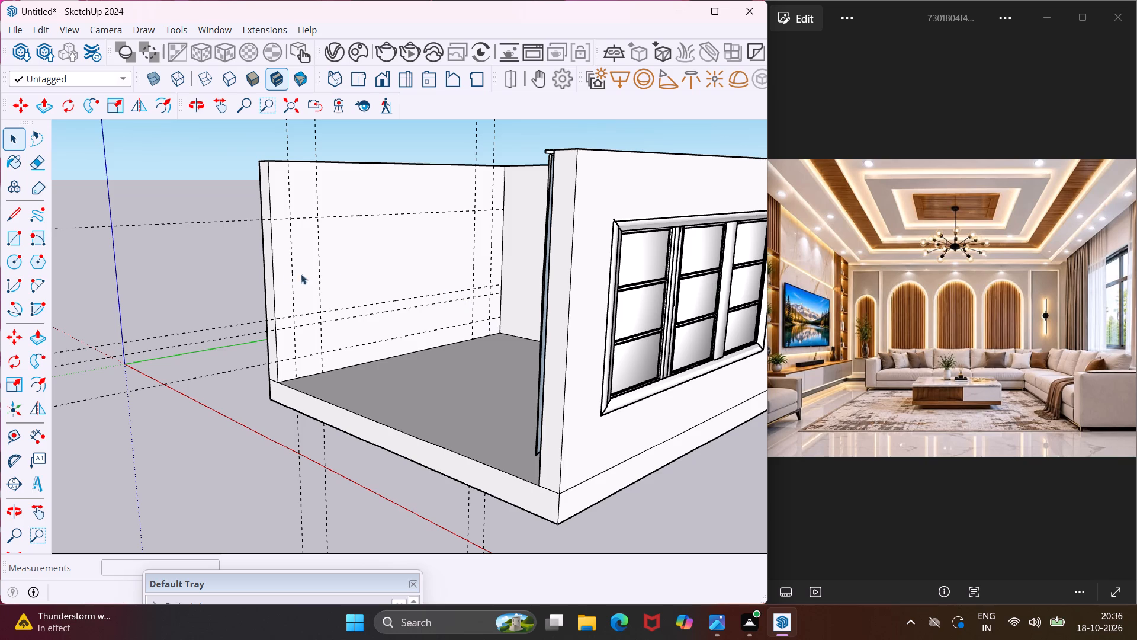
Draw a 13'9" by 1'6" rectangle low on the TV wall between the outer vertical guides and the two lower horizontal guides.
{"action": "left_click", "coordinate": [16, 232]}
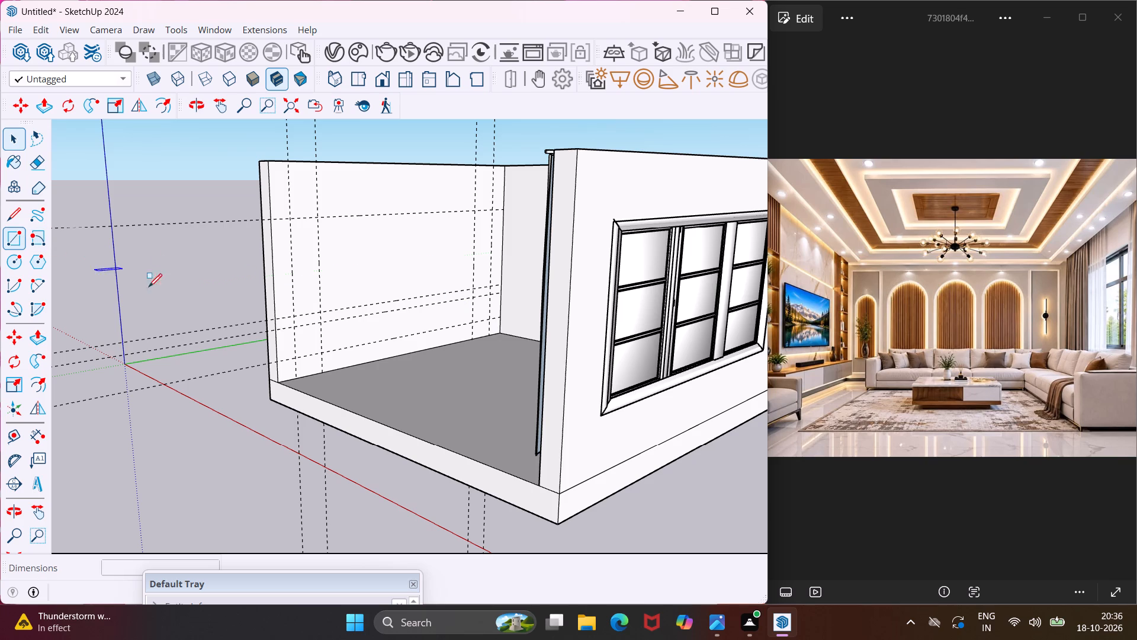
{"action": "left_click", "coordinate": [296, 324]}
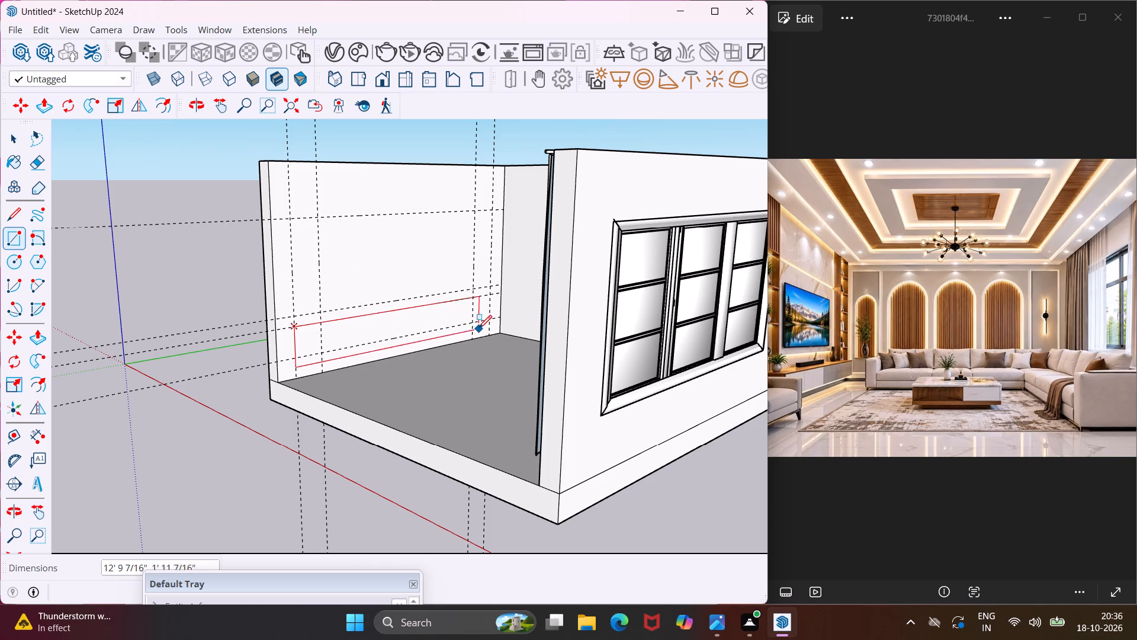
{"action": "scroll", "coordinate": [475, 321], "scroll_direction": "up", "scroll_amount": 3}
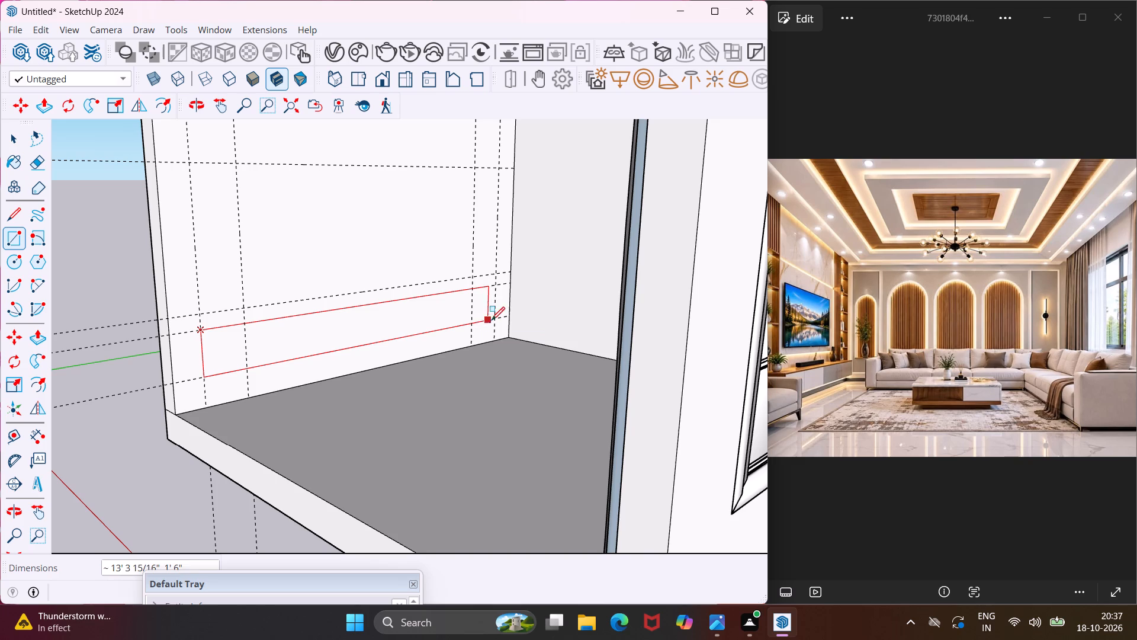
{"action": "left_click", "coordinate": [497, 318]}
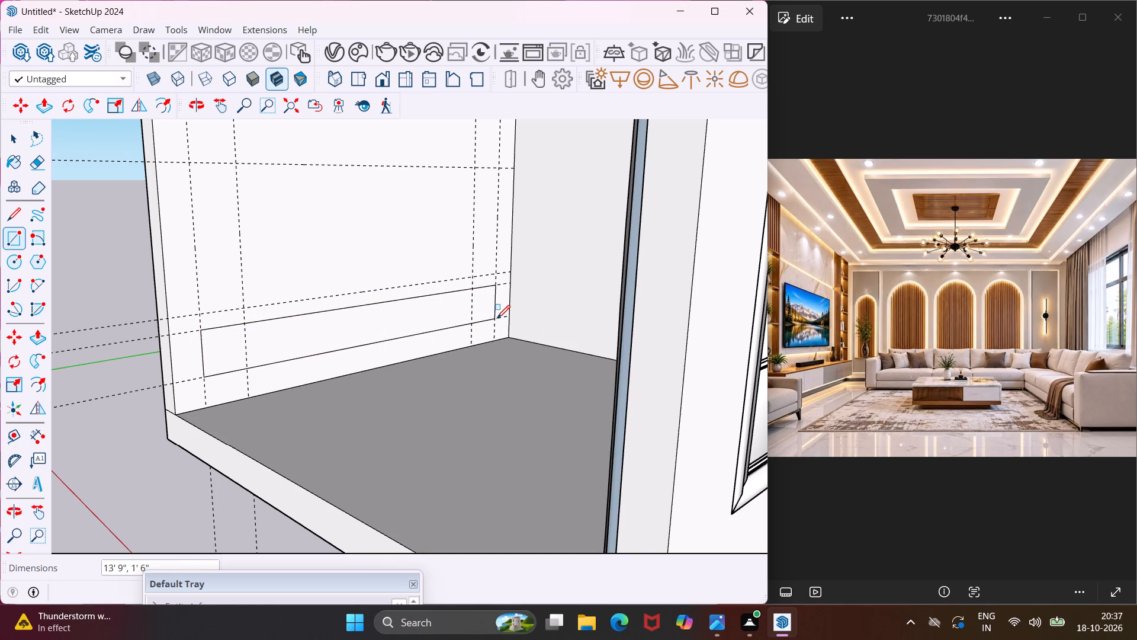
{"action": "key", "text": "Escape"}
{"action": "key", "text": "space"}
Push/Pull the low rectangle 1'6" out from the wall to form the TV unit.
{"action": "scroll", "coordinate": [476, 313], "scroll_direction": "down", "scroll_amount": 1}
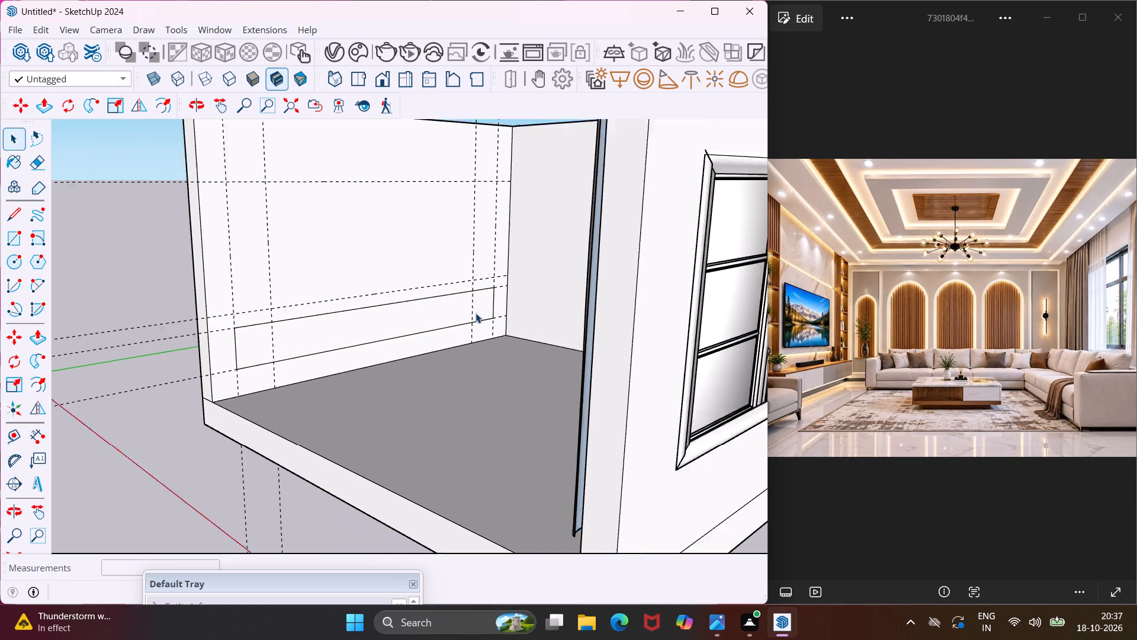
{"action": "scroll", "coordinate": [476, 313], "scroll_direction": "down", "scroll_amount": 2}
{"action": "scroll", "coordinate": [374, 324], "scroll_direction": "up", "scroll_amount": 4}
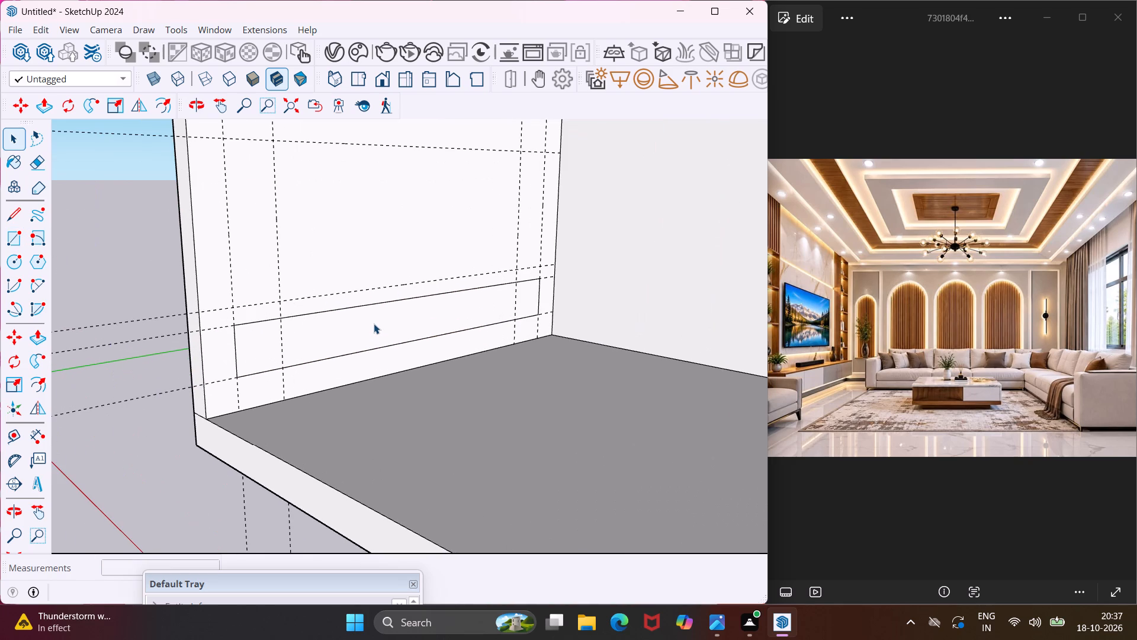
{"action": "left_click", "coordinate": [374, 323]}
{"action": "key", "text": "p"}
{"action": "left_click", "coordinate": [373, 323]}
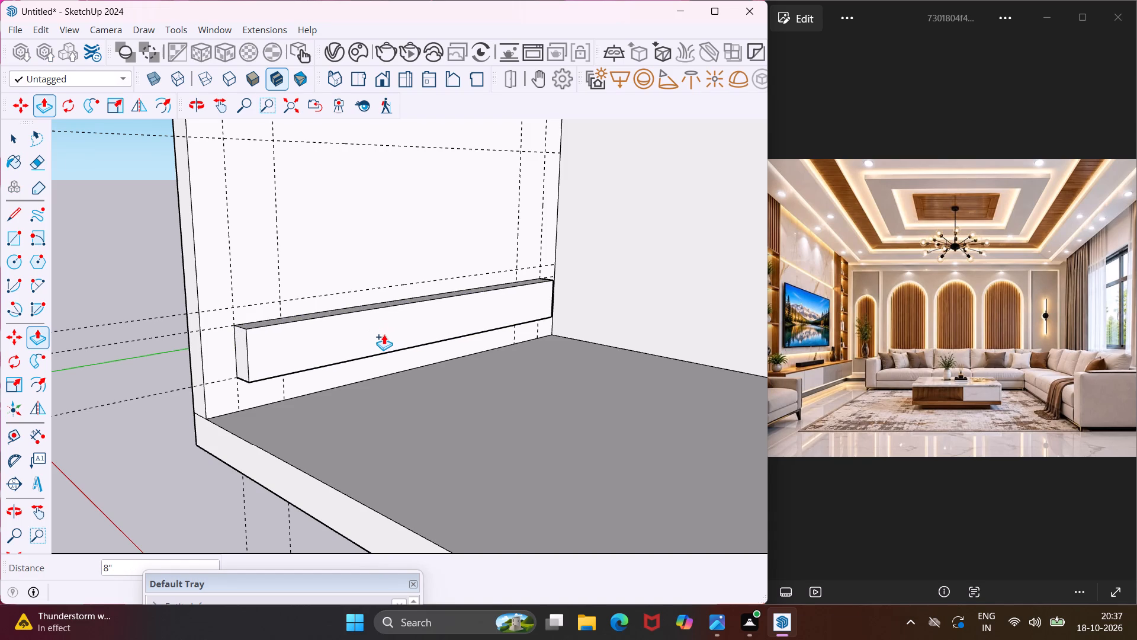
{"action": "key", "text": "1"}
{"action": "type", "text": "'6\""}
{"action": "key", "text": "Return"}
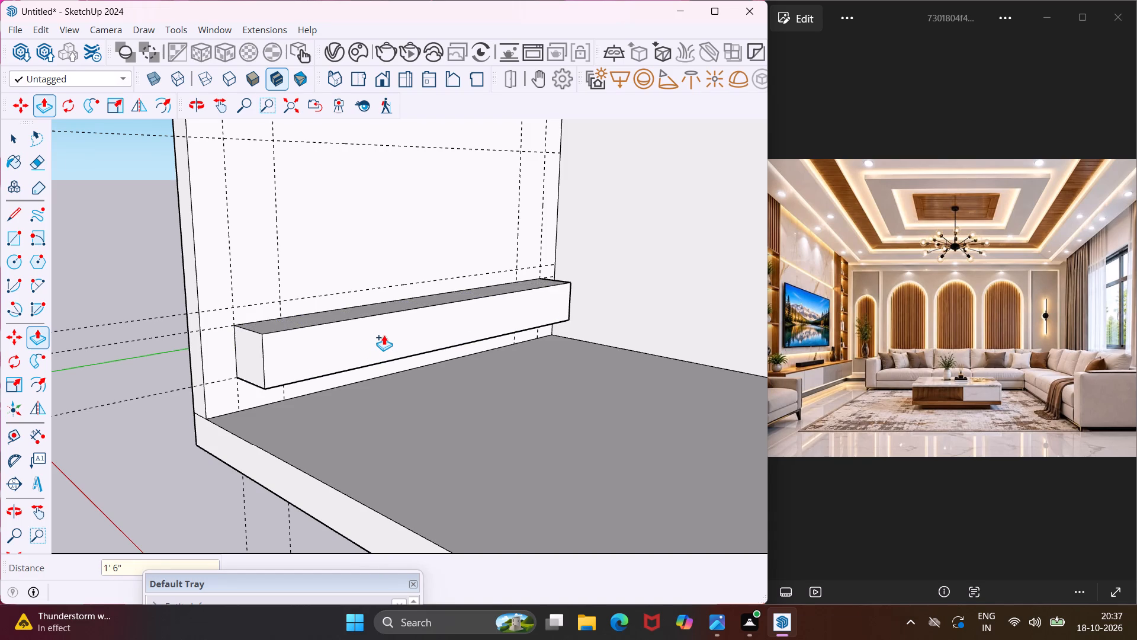
{"action": "key", "text": "Escape"}
{"action": "key", "text": "space"}
Draw a 1'6" by 7'6" rectangle from the TV unit's top to the wall's top edge, between the vertical guides near the adjoining side wall.
{"action": "middle_click_drag", "start_coordinate": [400, 339], "coordinate": [435, 361]}
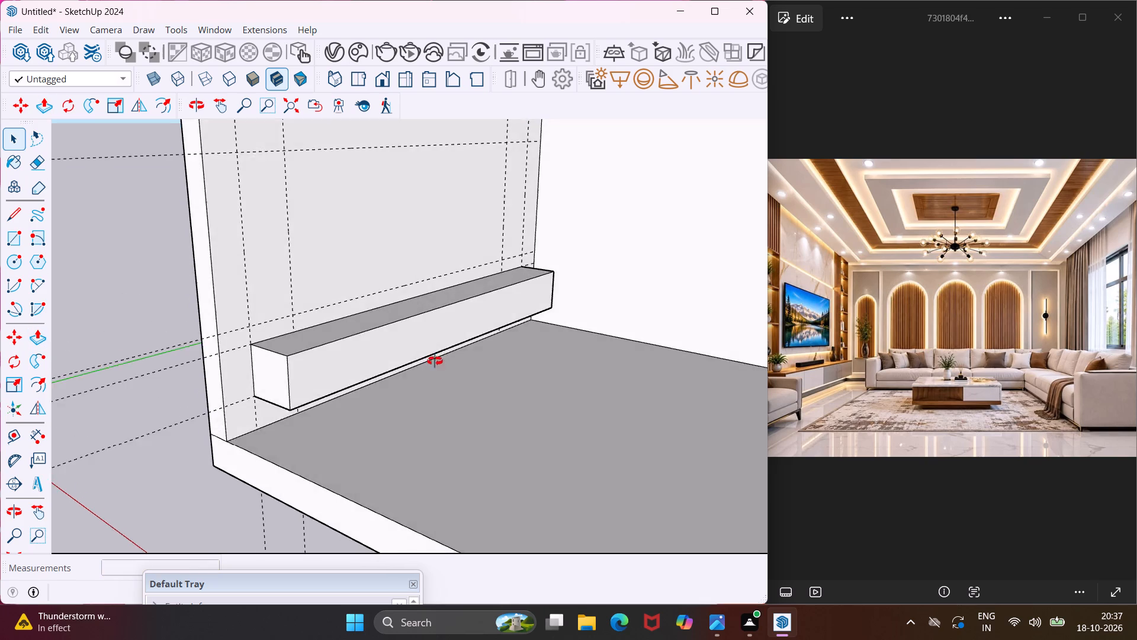
{"action": "middle_click_drag", "start_coordinate": [435, 361], "coordinate": [515, 387]}
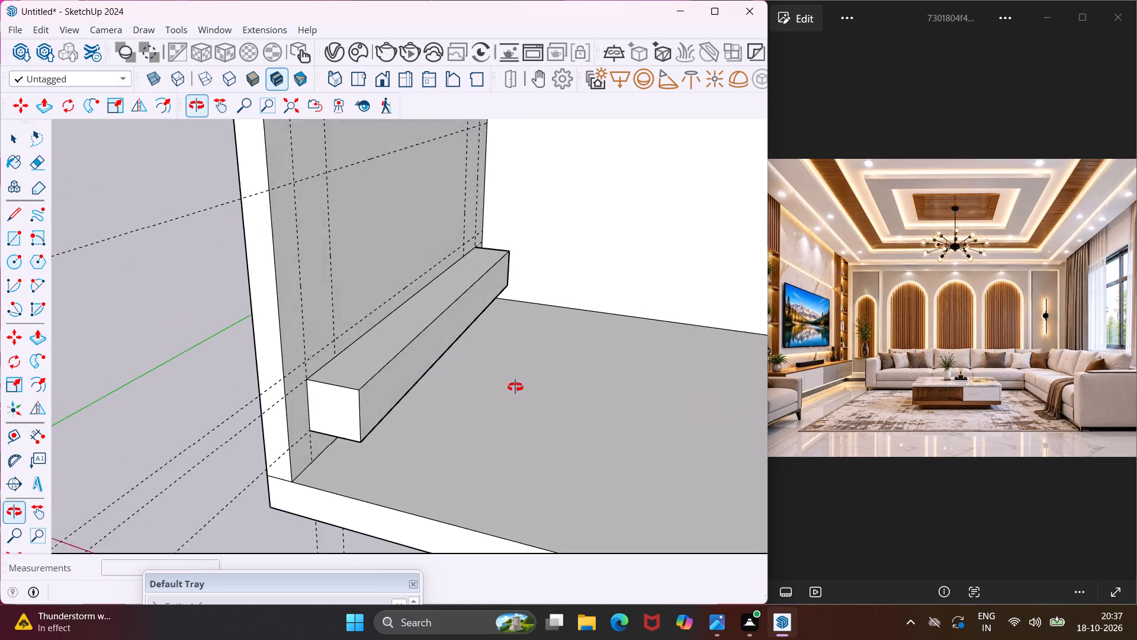
{"action": "middle_click_drag", "start_coordinate": [515, 387], "coordinate": [366, 411]}
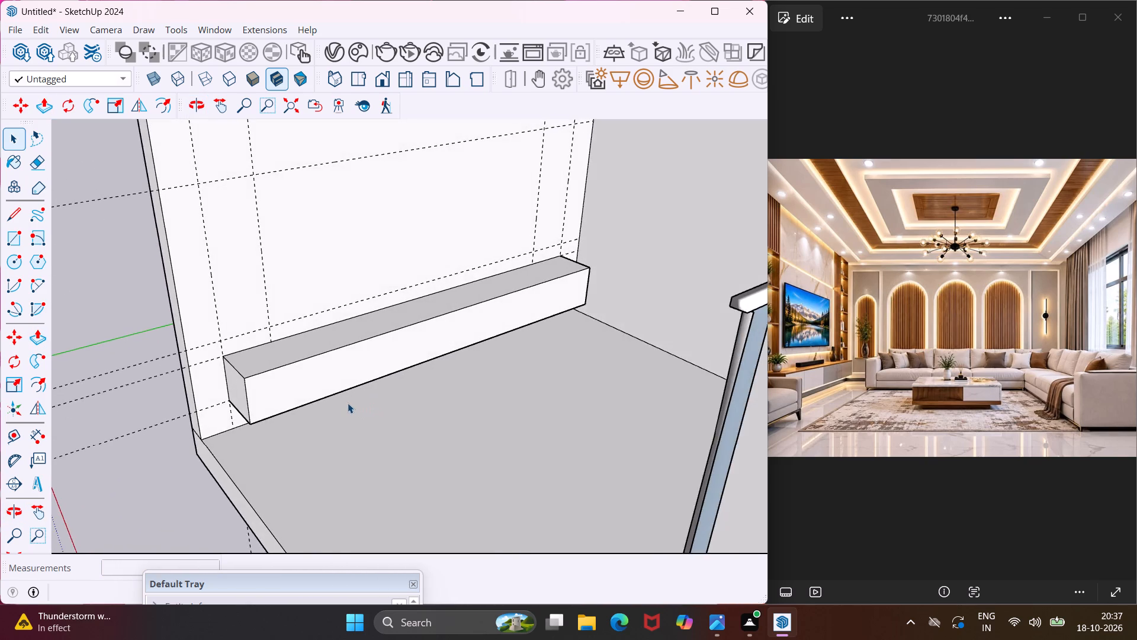
{"action": "scroll", "coordinate": [348, 403], "scroll_direction": "down", "scroll_amount": 3}
{"action": "middle_click_drag", "start_coordinate": [363, 398], "coordinate": [329, 360]}
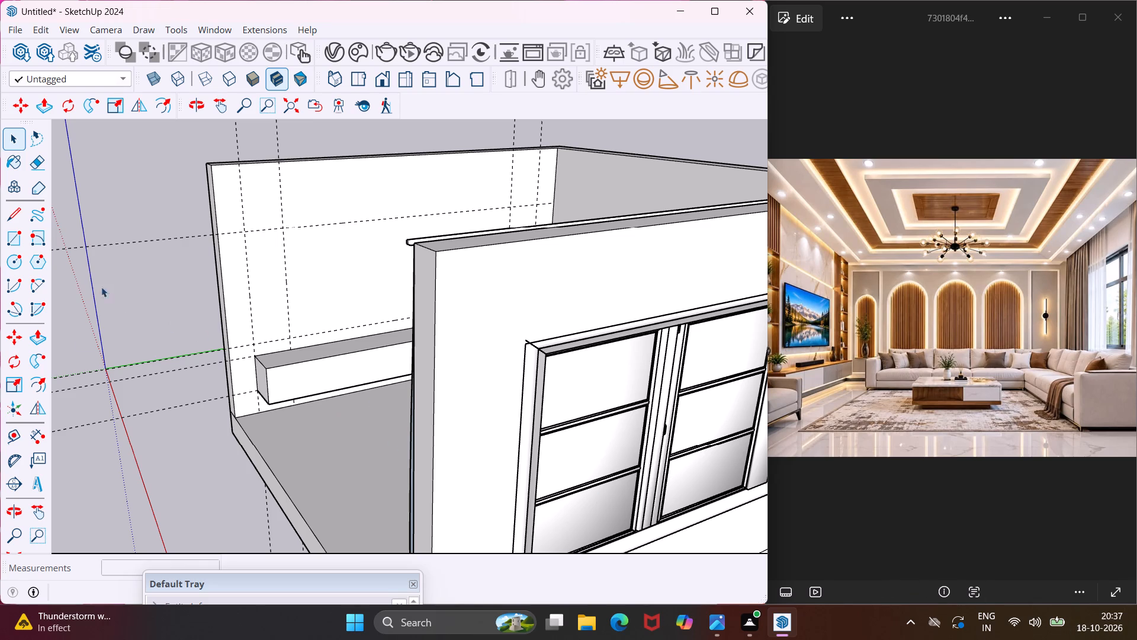
{"action": "left_click", "coordinate": [23, 232]}
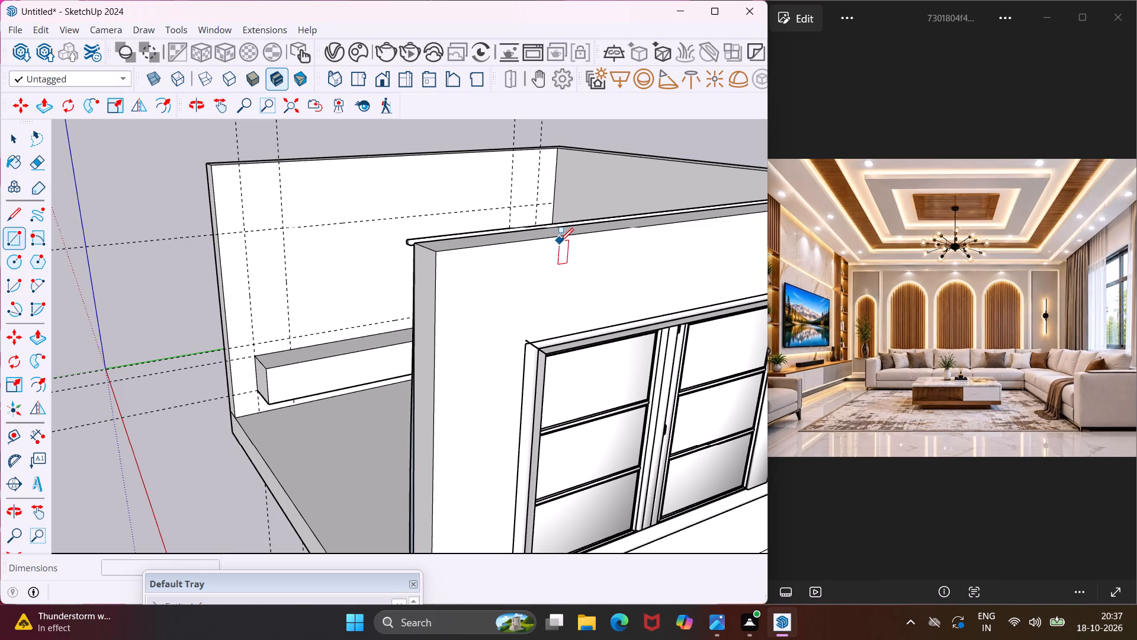
{"action": "middle_click_drag", "start_coordinate": [561, 239], "coordinate": [473, 358]}
{"action": "scroll", "coordinate": [450, 341], "scroll_direction": "down", "scroll_amount": 8}
{"action": "scroll", "coordinate": [587, 226], "scroll_direction": "up", "scroll_amount": 3}
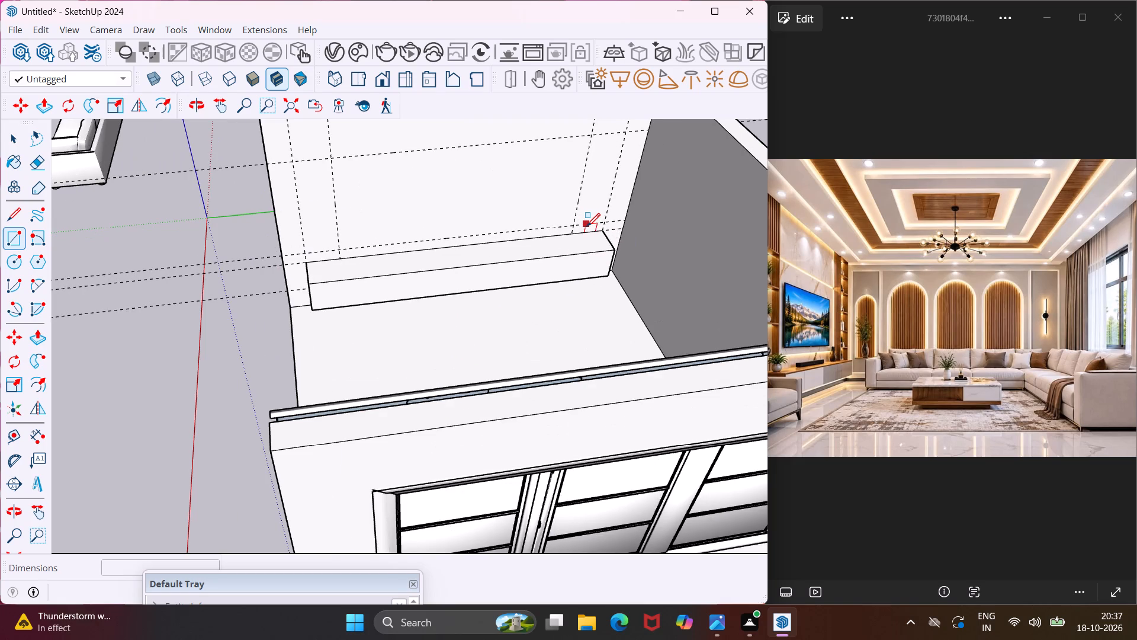
{"action": "scroll", "coordinate": [587, 226], "scroll_direction": "down", "scroll_amount": 2}
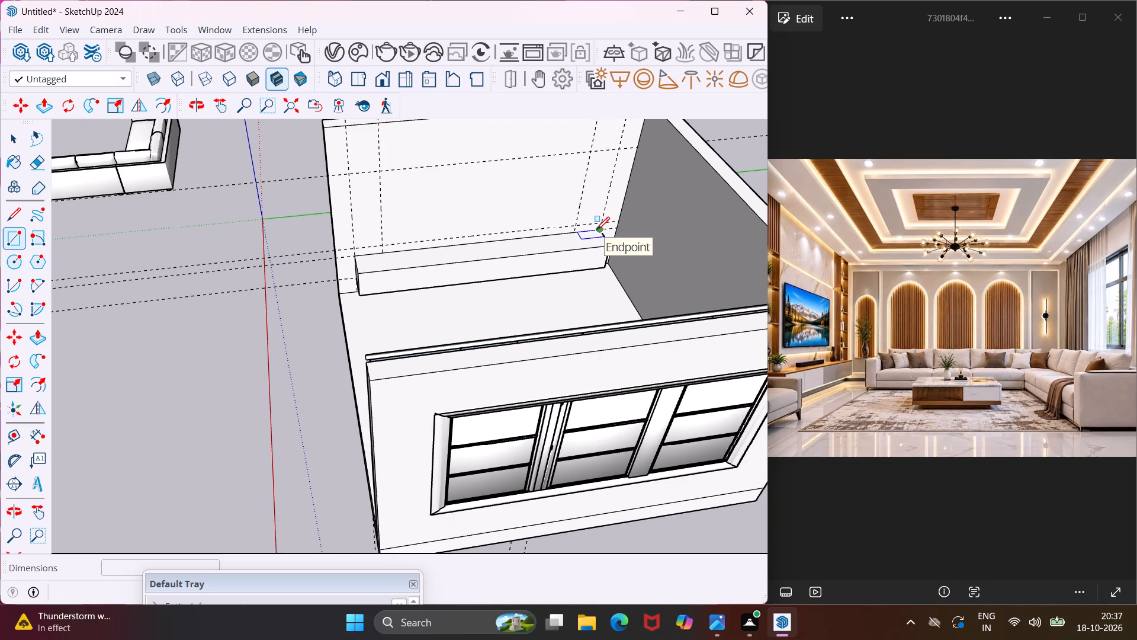
{"action": "left_click", "coordinate": [602, 231]}
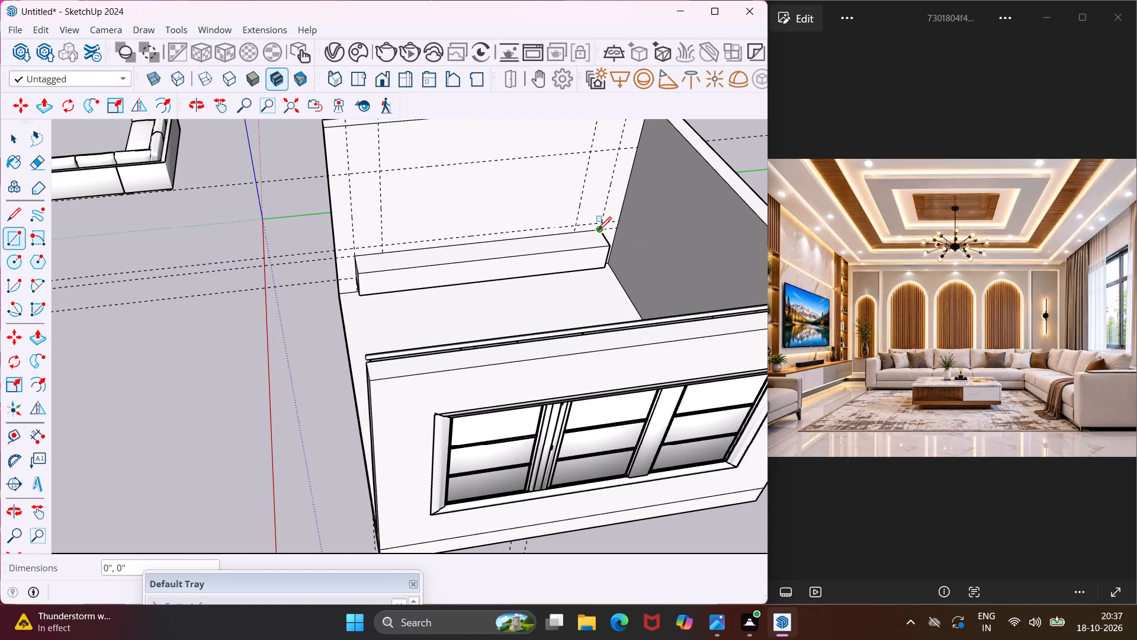
{"action": "scroll", "coordinate": [580, 214], "scroll_direction": "down", "scroll_amount": 4}
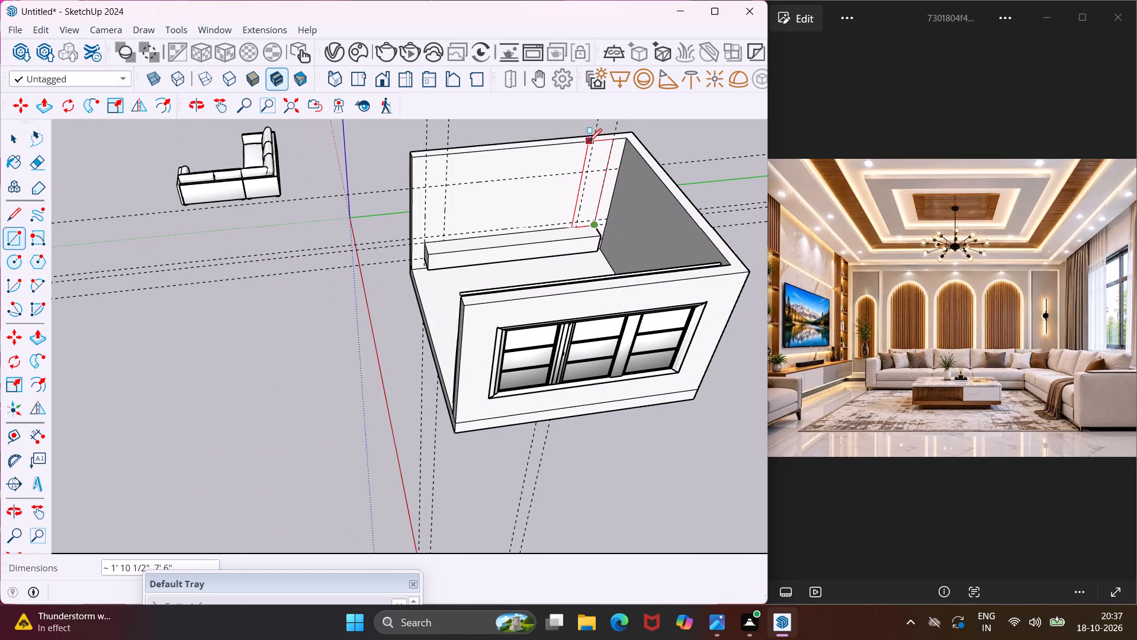
{"action": "scroll", "coordinate": [589, 142], "scroll_direction": "up", "scroll_amount": 5}
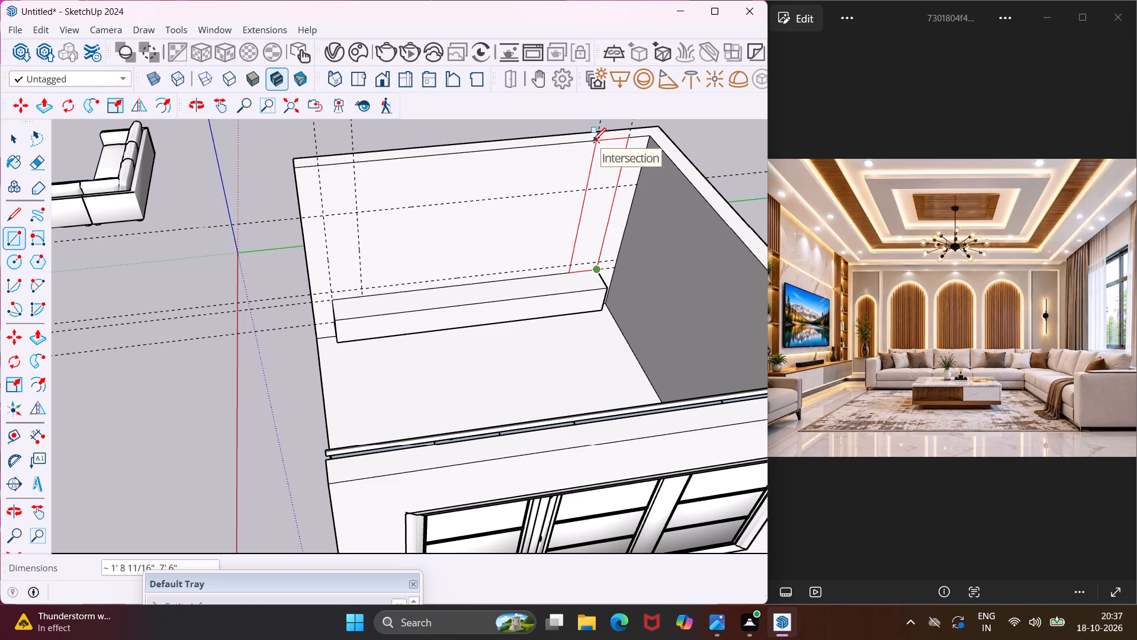
{"action": "left_click", "coordinate": [596, 142]}
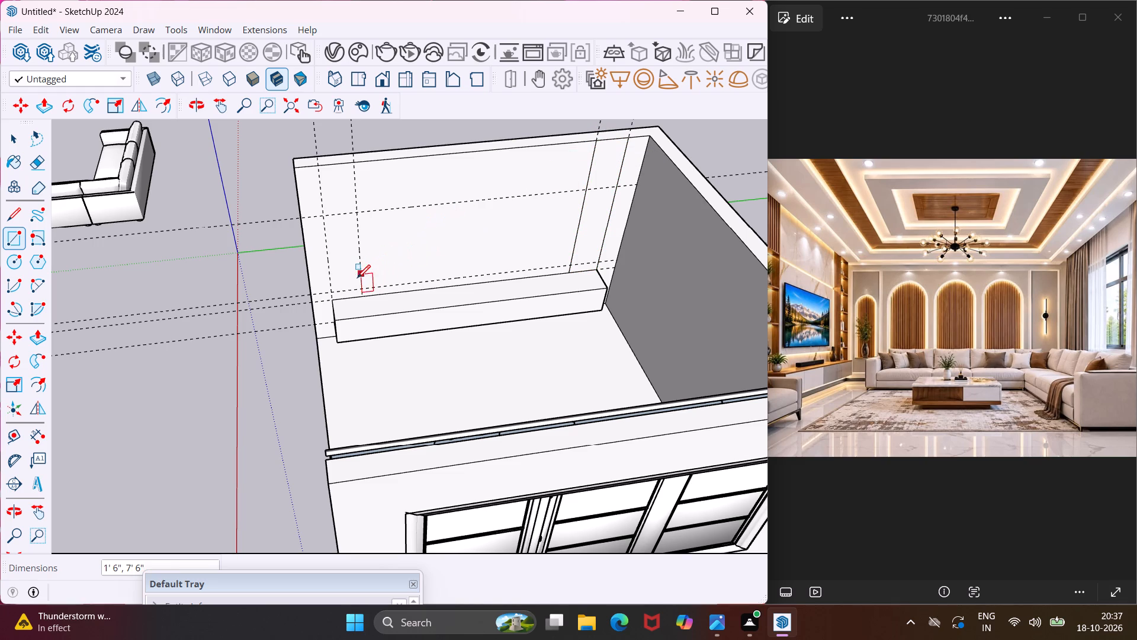
Draw a 5' by 1'6" upright rectangle above the TV unit's open-side end, between the two vertical guides up to the upper horizontal guide.
{"action": "left_click", "coordinate": [335, 299]}
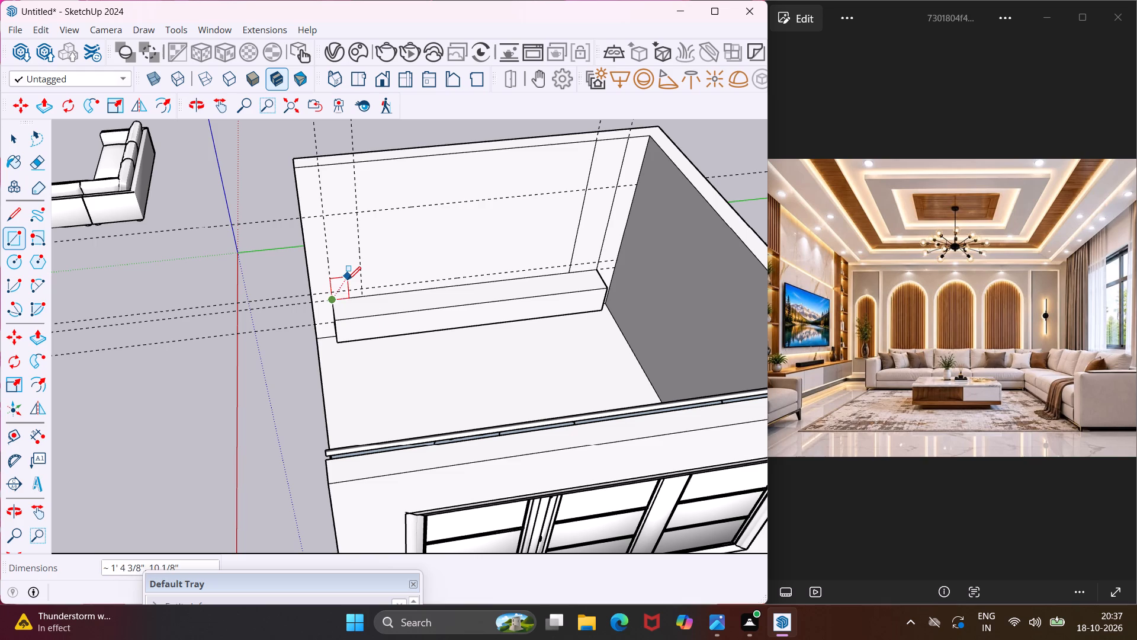
{"action": "left_click", "coordinate": [356, 216]}
{"action": "key", "text": "Escape"}
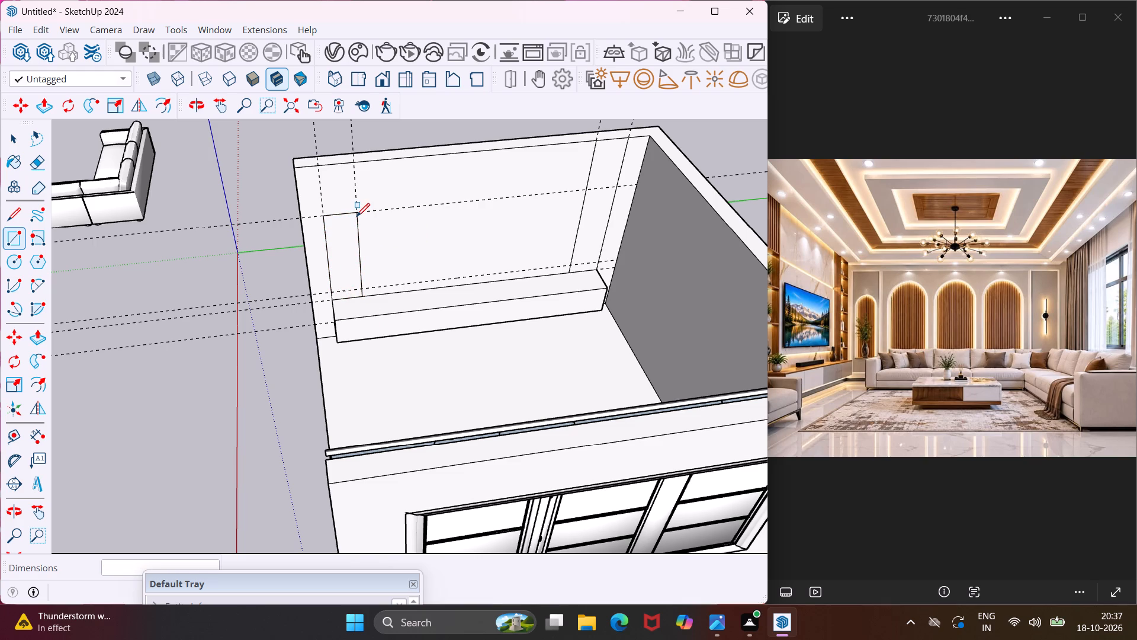
{"action": "key", "text": "space"}
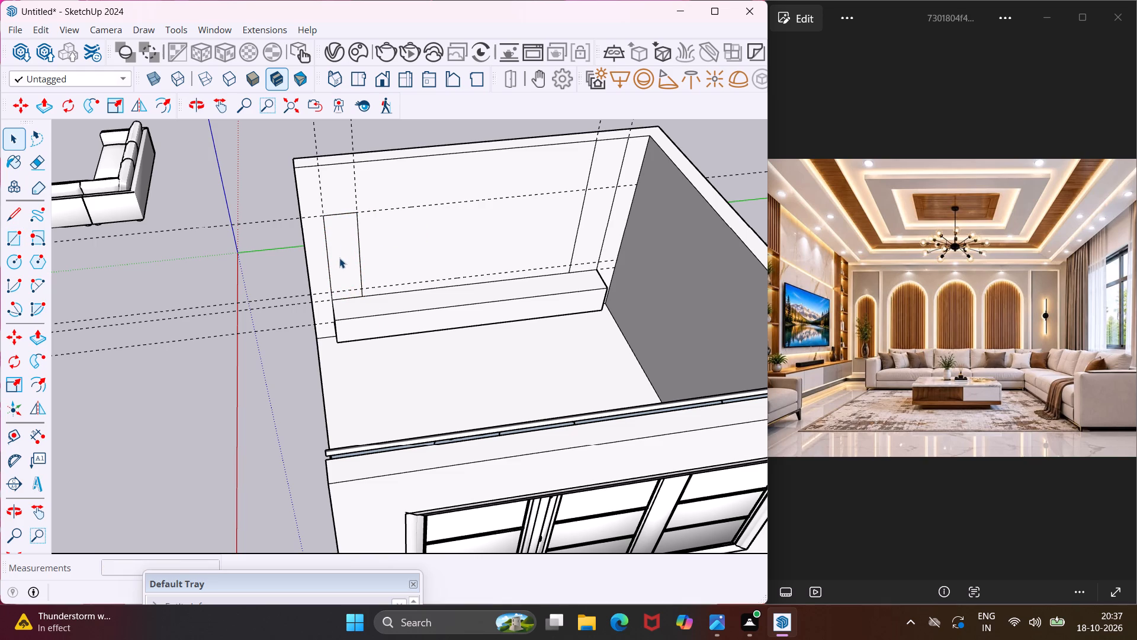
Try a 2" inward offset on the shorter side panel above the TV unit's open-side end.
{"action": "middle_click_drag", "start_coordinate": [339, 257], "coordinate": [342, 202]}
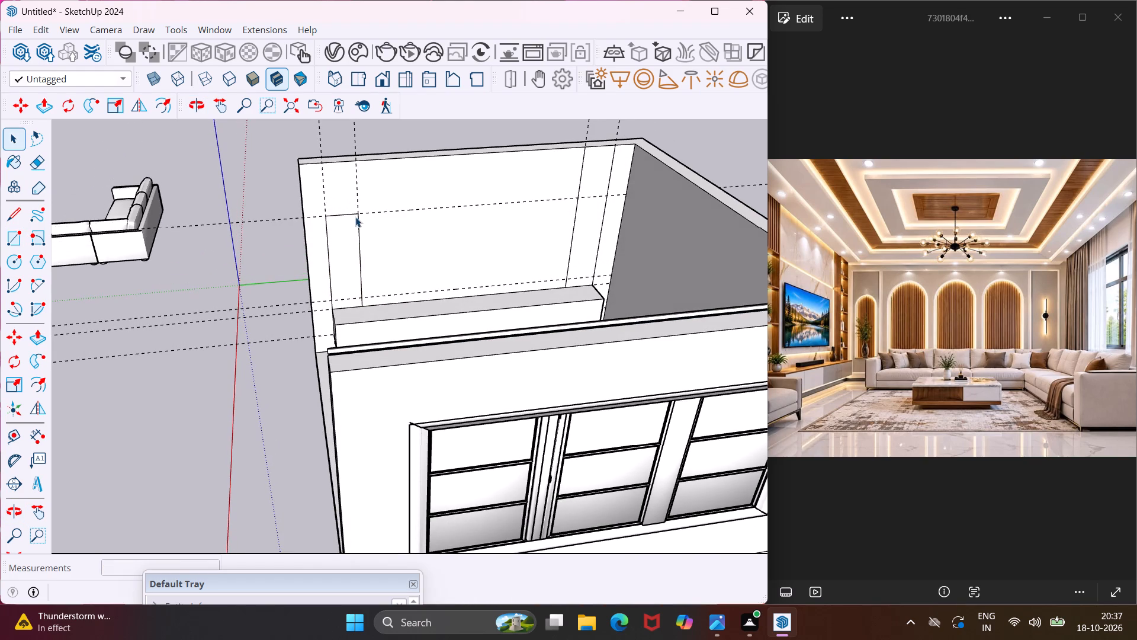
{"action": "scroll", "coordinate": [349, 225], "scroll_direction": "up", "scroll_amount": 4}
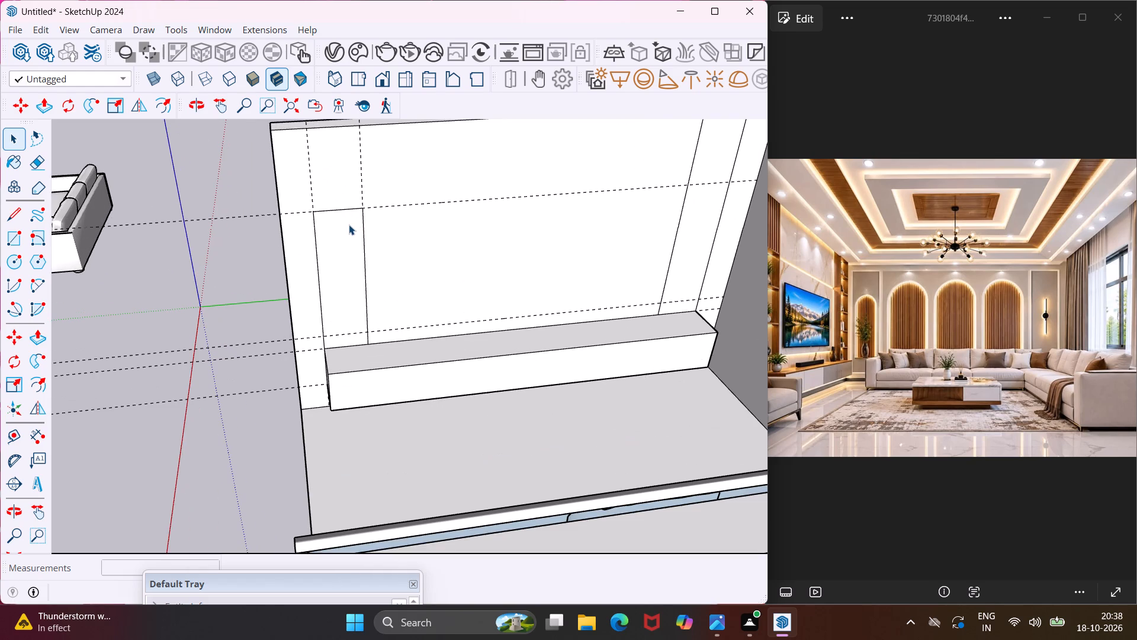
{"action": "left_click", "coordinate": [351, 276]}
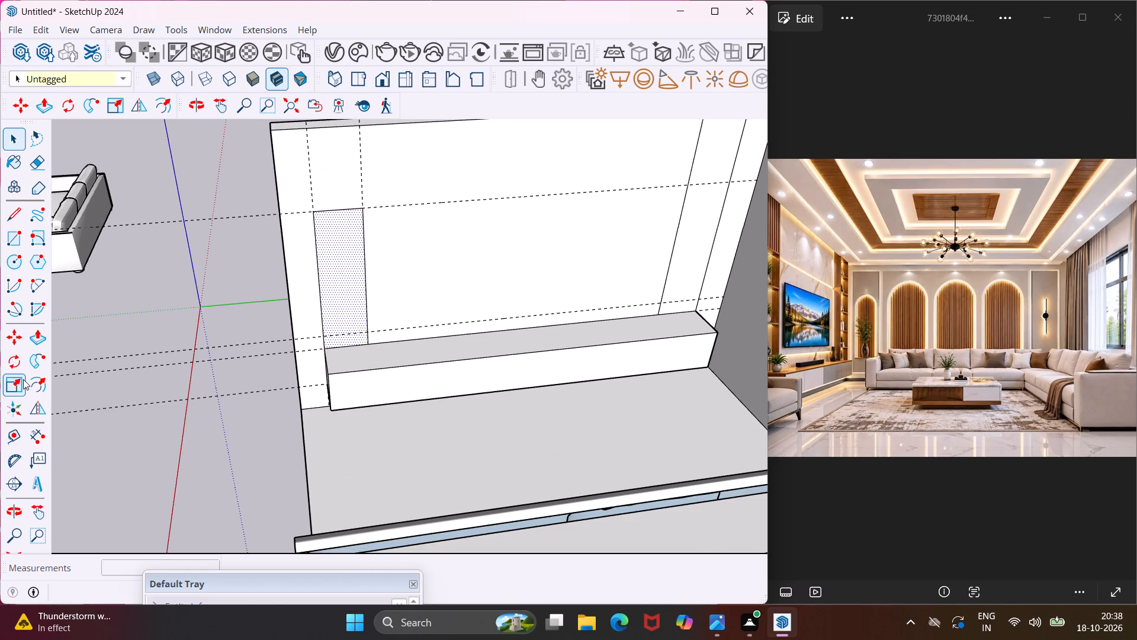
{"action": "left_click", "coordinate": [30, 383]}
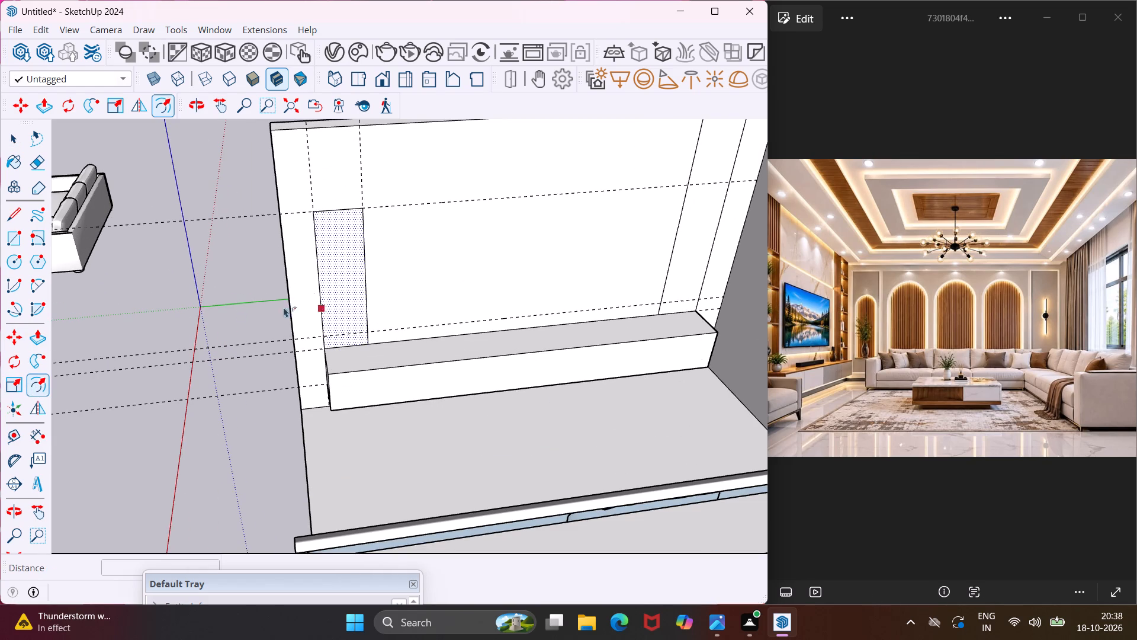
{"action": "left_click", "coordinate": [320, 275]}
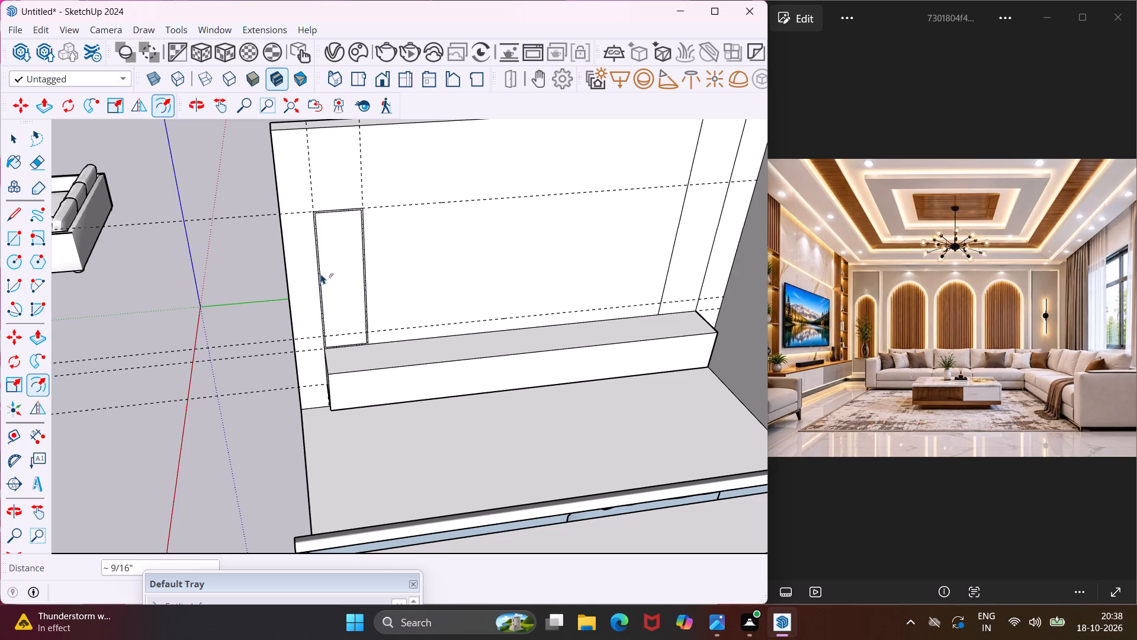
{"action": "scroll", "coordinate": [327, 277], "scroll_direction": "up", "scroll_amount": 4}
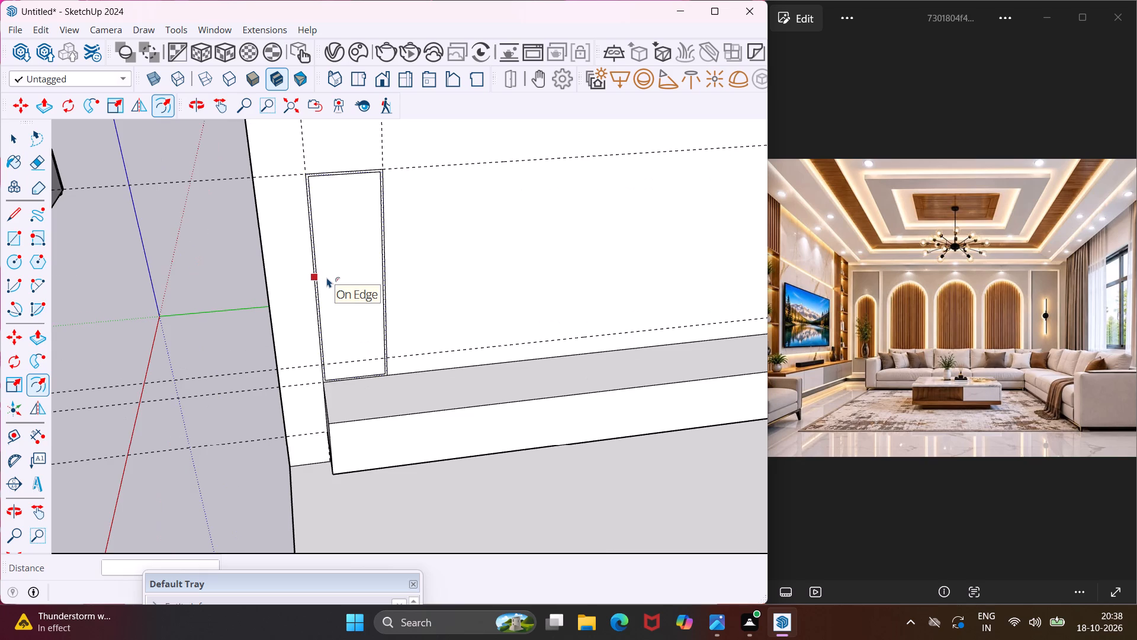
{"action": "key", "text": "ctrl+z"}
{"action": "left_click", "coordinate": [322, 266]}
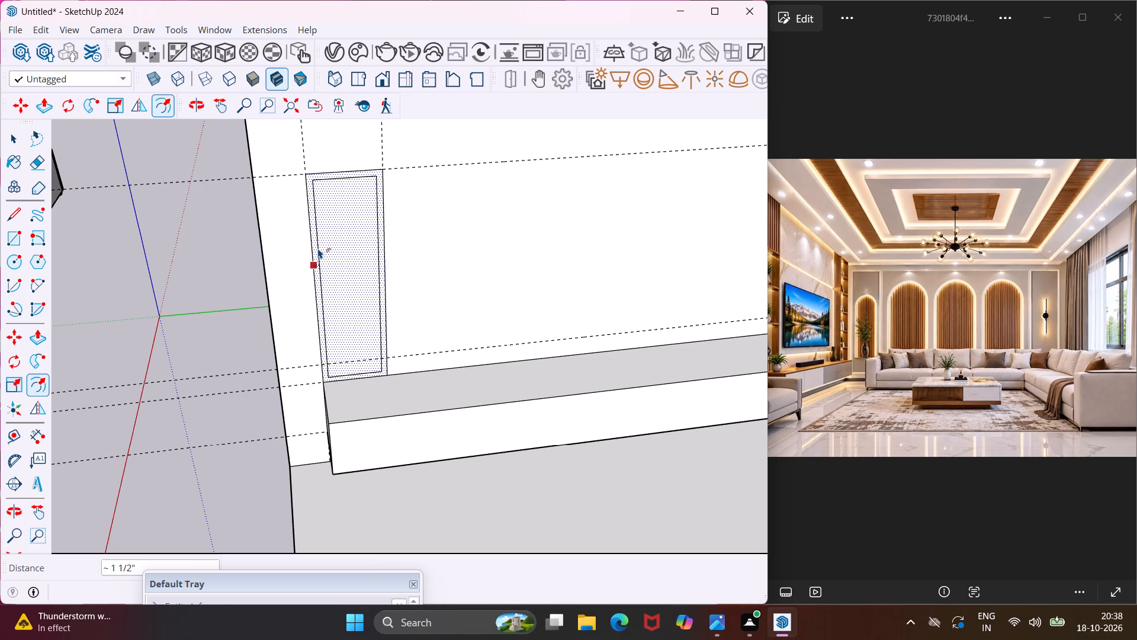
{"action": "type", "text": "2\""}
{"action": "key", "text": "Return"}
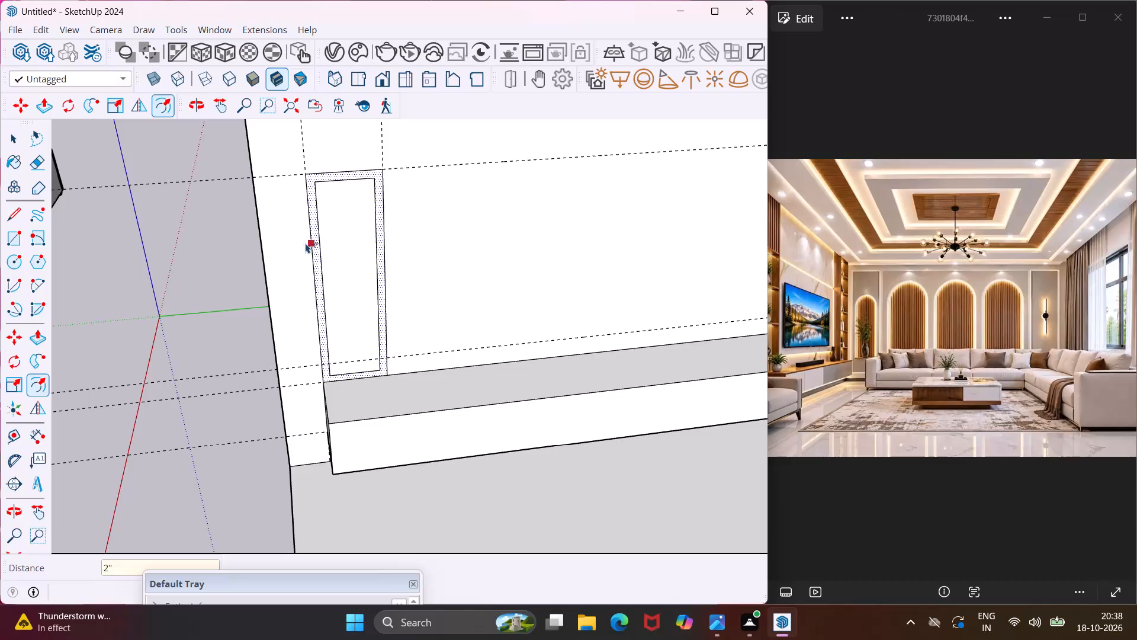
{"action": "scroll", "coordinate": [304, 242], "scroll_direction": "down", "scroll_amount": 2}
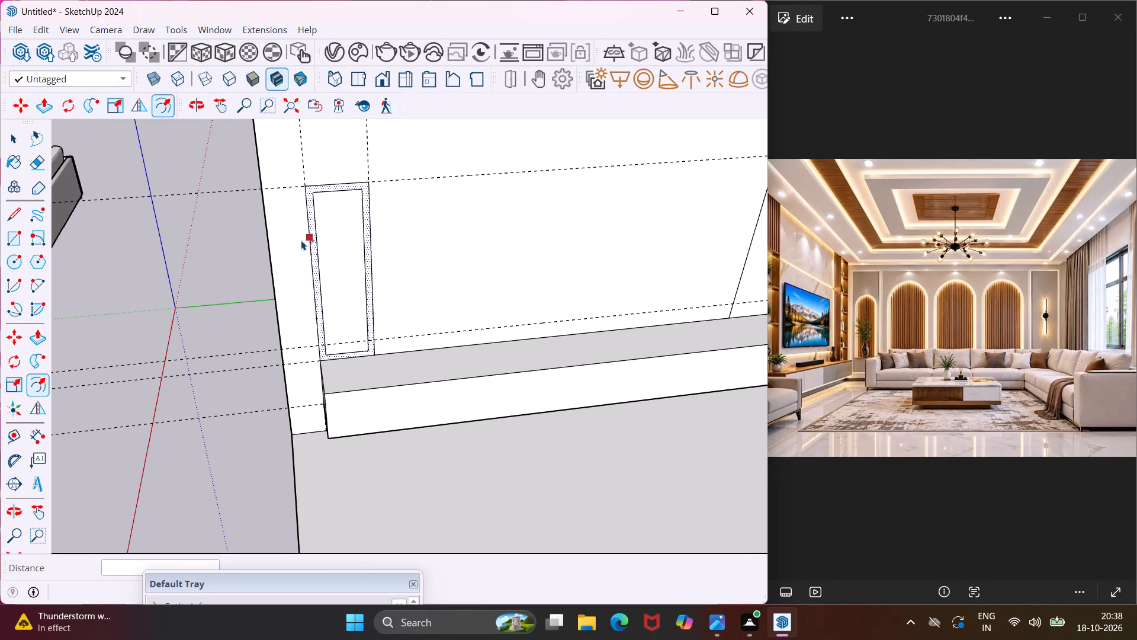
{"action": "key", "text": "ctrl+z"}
Offset the shorter side panel's outline 1" inward to form its frame.
{"action": "scroll", "coordinate": [316, 243], "scroll_direction": "up", "scroll_amount": 3}
{"action": "left_click", "coordinate": [316, 243]}
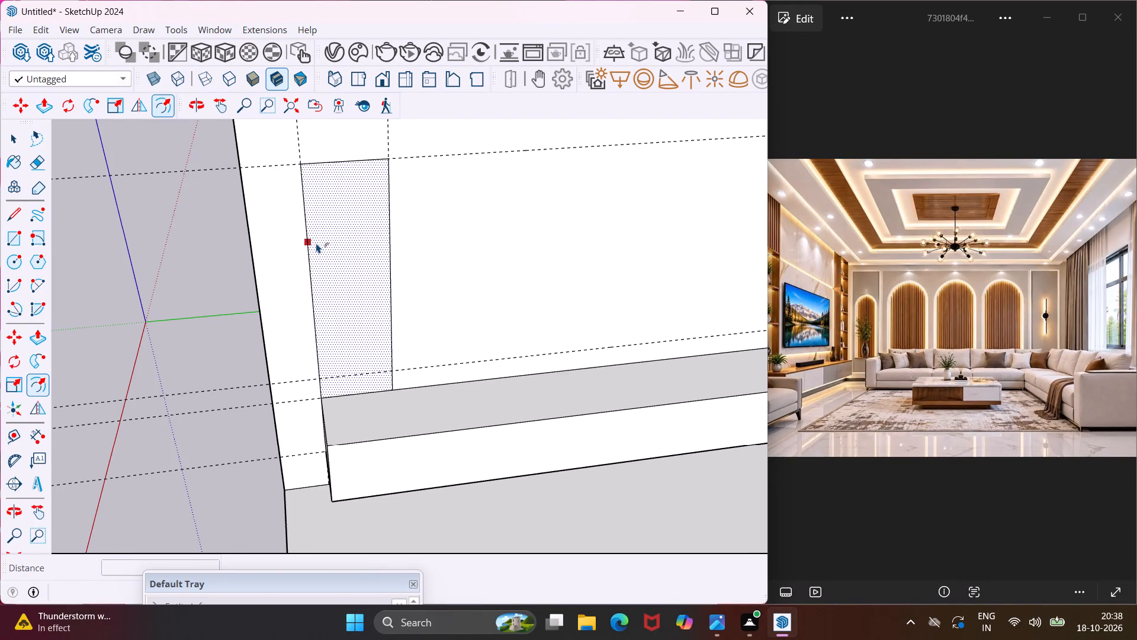
{"action": "type", "text": "1\""}
{"action": "key", "text": "Return"}
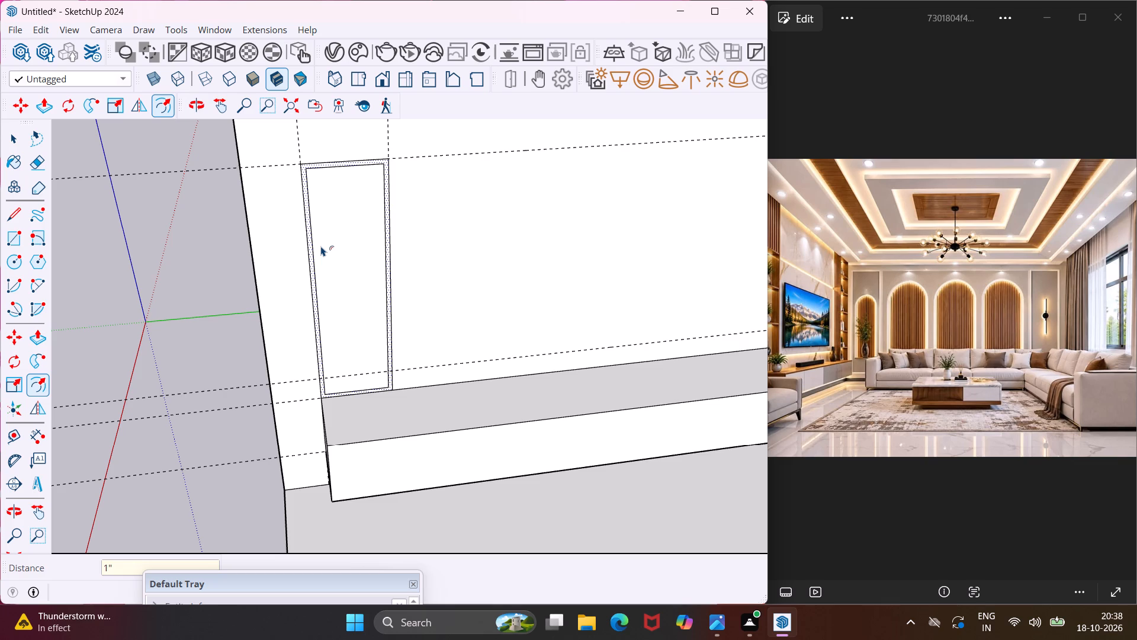
{"action": "scroll", "coordinate": [321, 246], "scroll_direction": "down", "scroll_amount": 6}
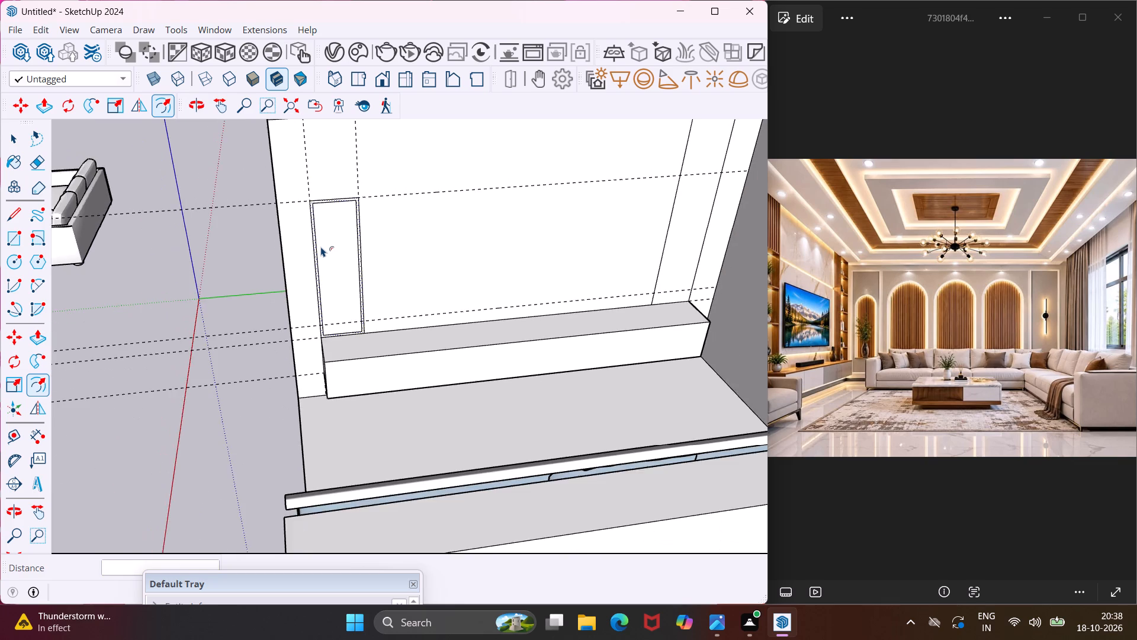
{"action": "scroll", "coordinate": [321, 247], "scroll_direction": "down", "scroll_amount": 3}
{"action": "key", "text": "Escape"}
{"action": "key", "text": "space"}
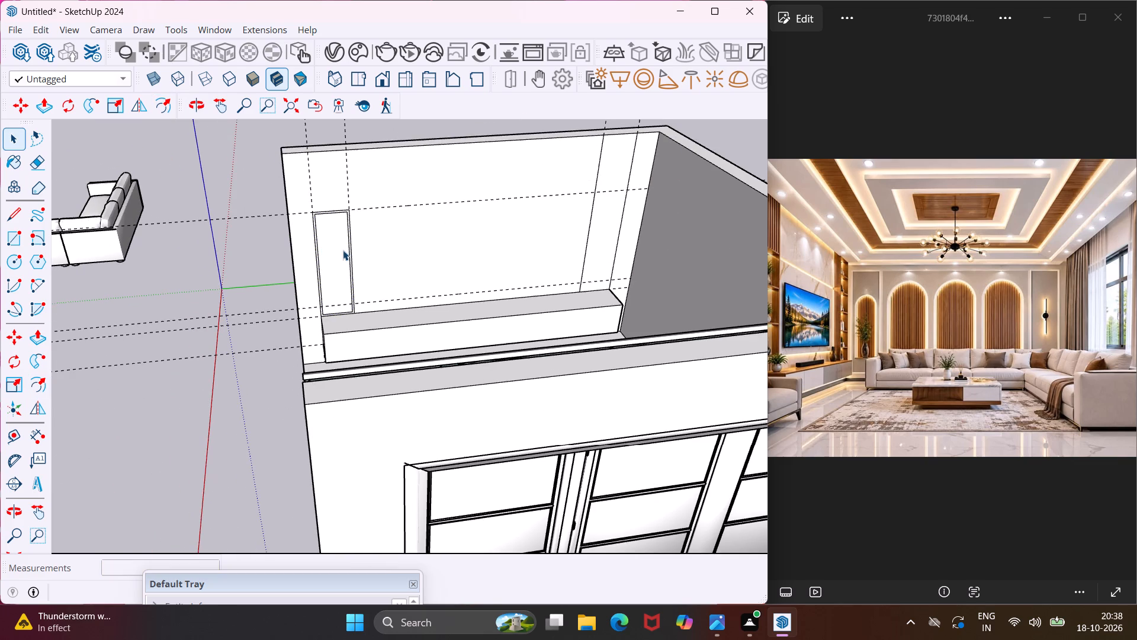
Offset the outline of the tall side panel next to the adjoining wall 1" inward to form its frame.
{"action": "left_click", "coordinate": [615, 229]}
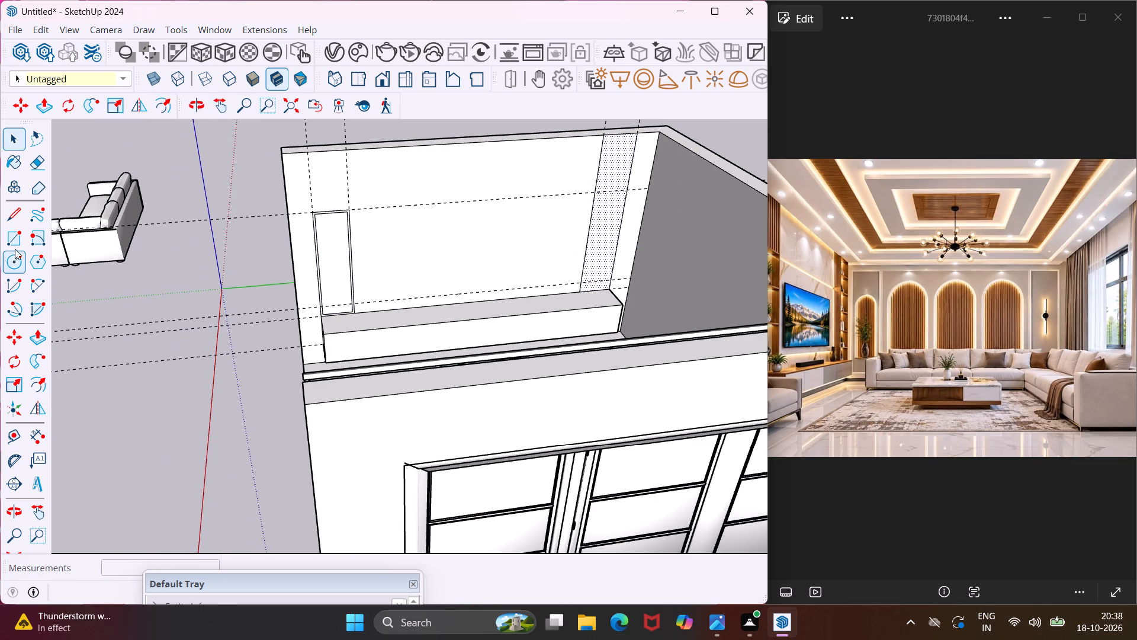
{"action": "left_click", "coordinate": [36, 380]}
{"action": "scroll", "coordinate": [577, 212], "scroll_direction": "up", "scroll_amount": 7}
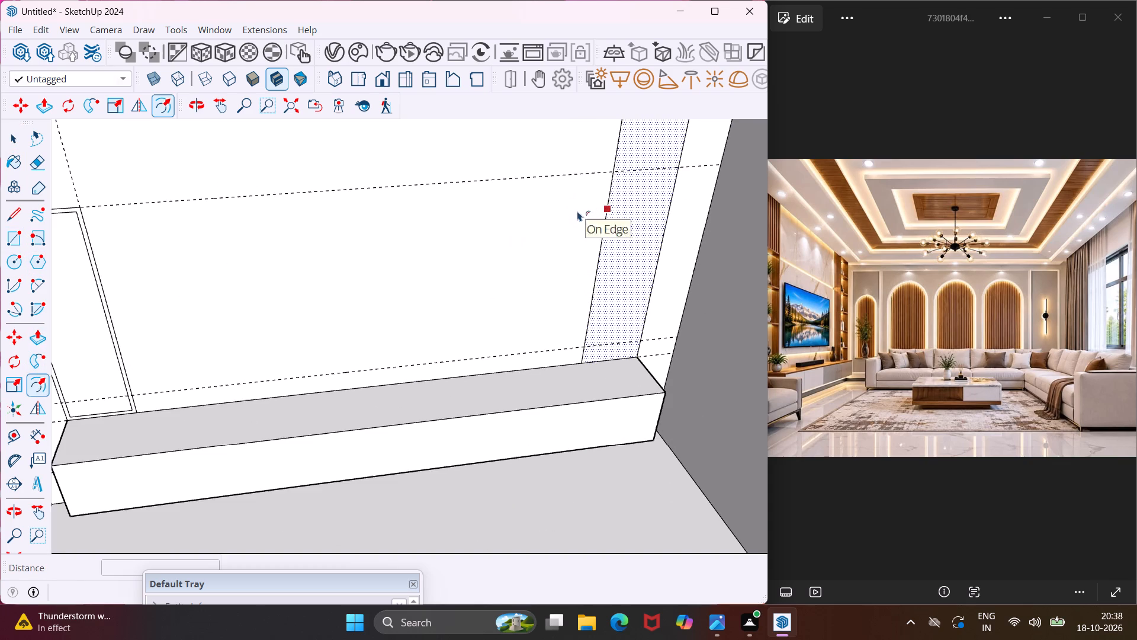
{"action": "left_click", "coordinate": [610, 211]}
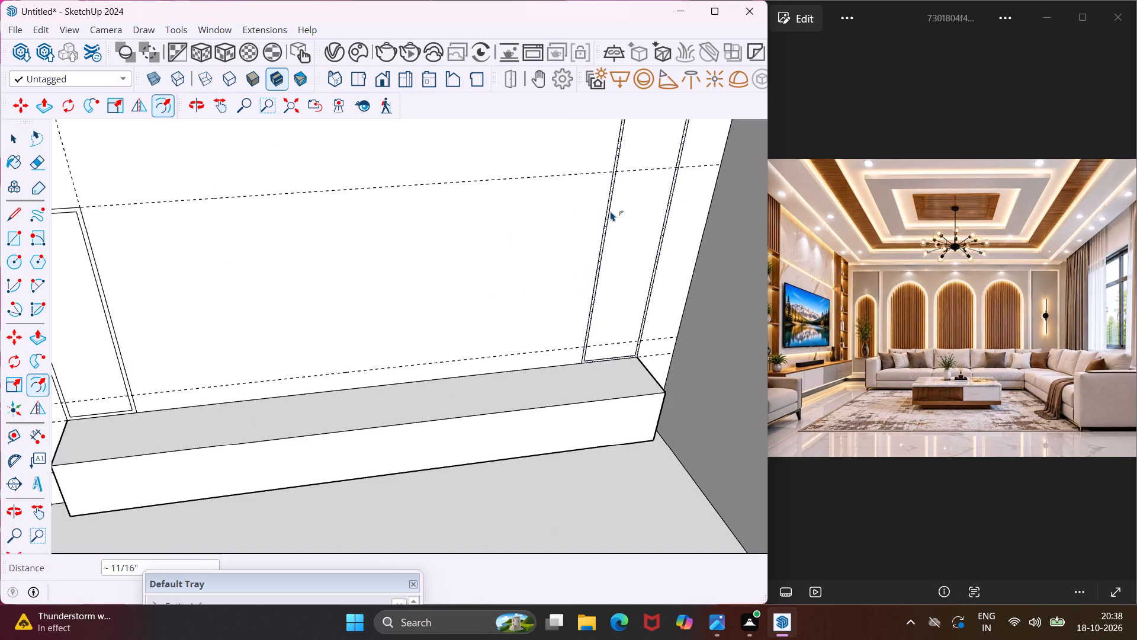
{"action": "key", "text": "ctrl+z"}
{"action": "left_click", "coordinate": [611, 212]}
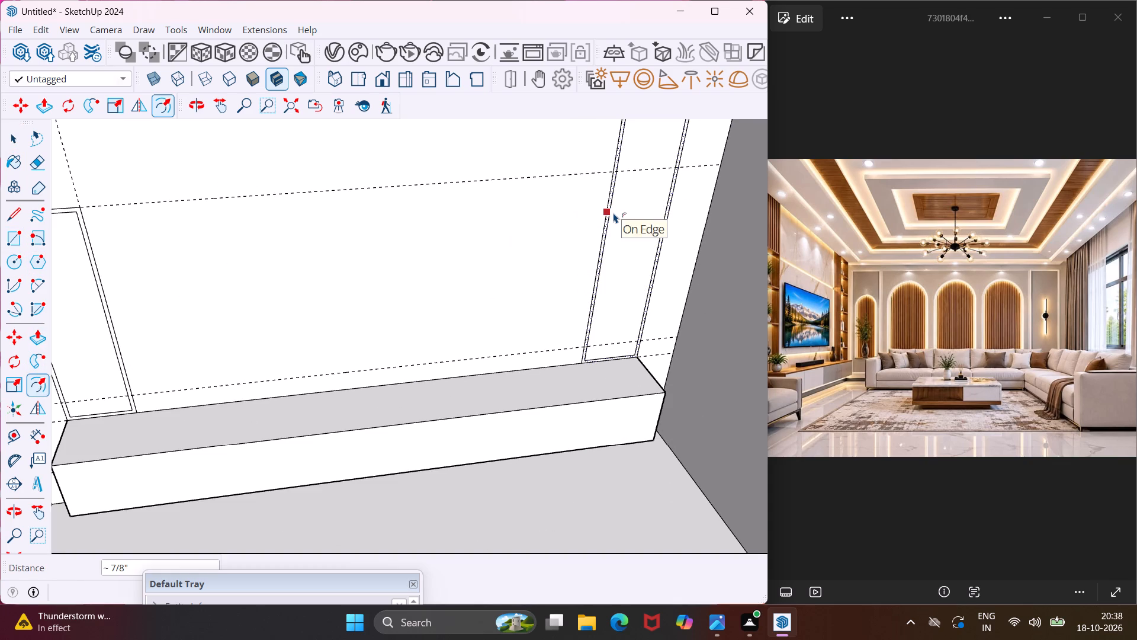
{"action": "key", "text": "ctrl+z"}
{"action": "left_click", "coordinate": [607, 212]}
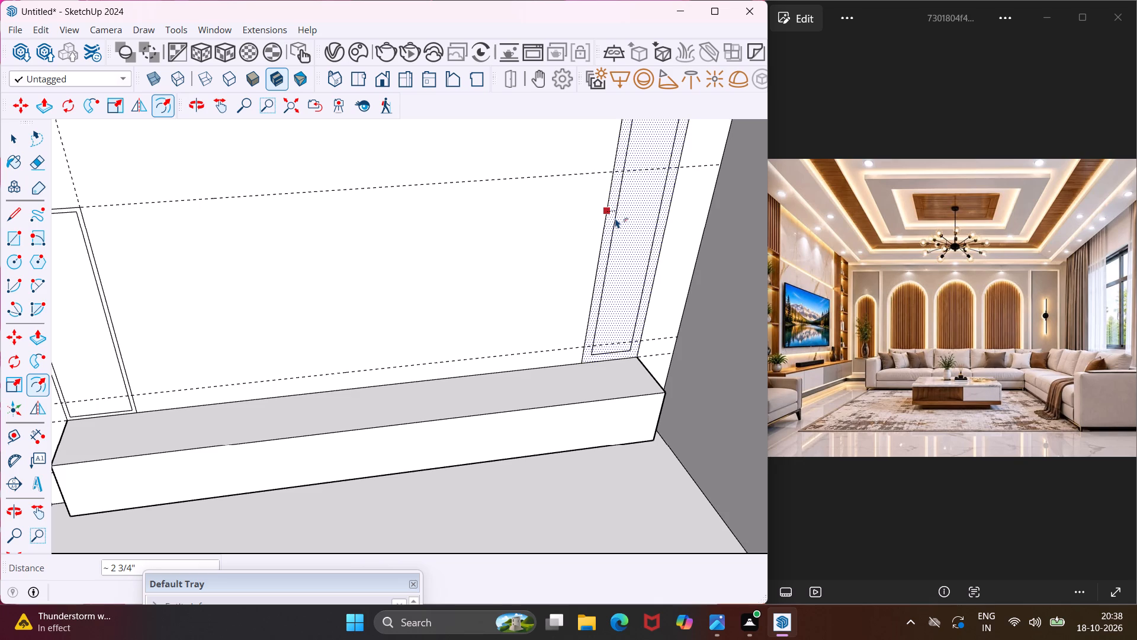
{"action": "type", "text": "1\""}
{"action": "key", "text": "Return"}
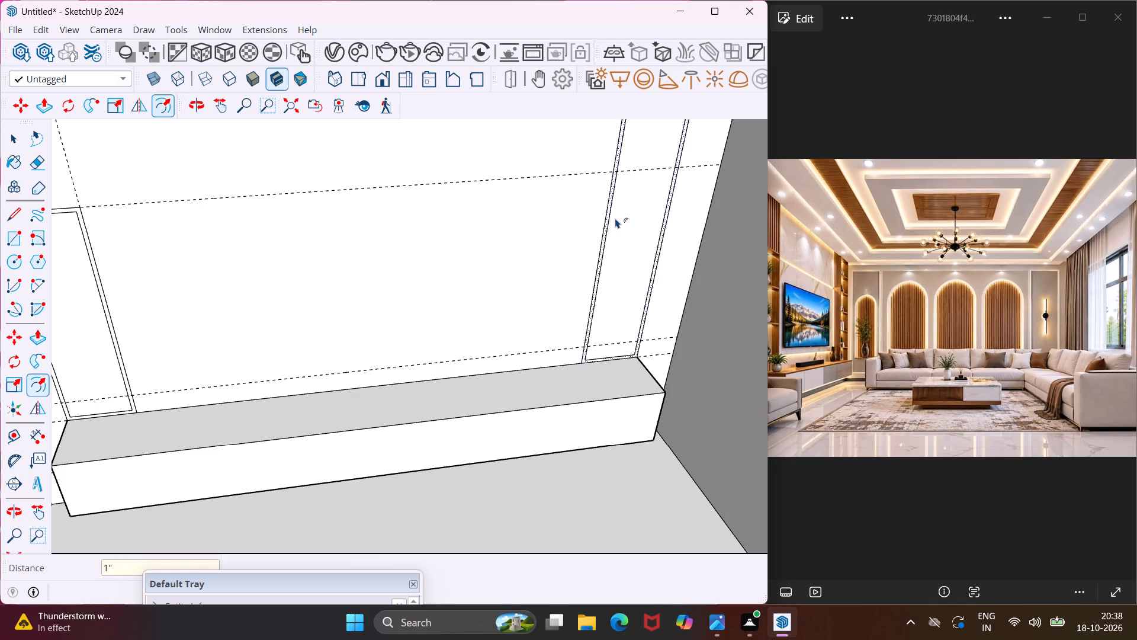
{"action": "key", "text": "Escape"}
{"action": "key", "text": "space"}
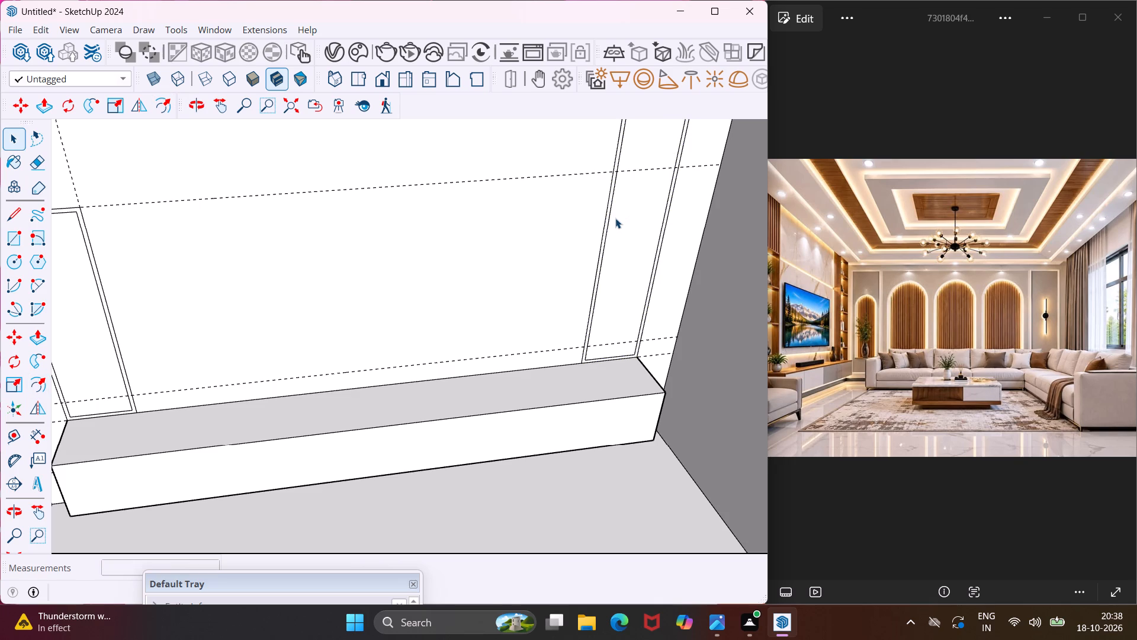
{"action": "scroll", "coordinate": [615, 218], "scroll_direction": "down", "scroll_amount": 5}
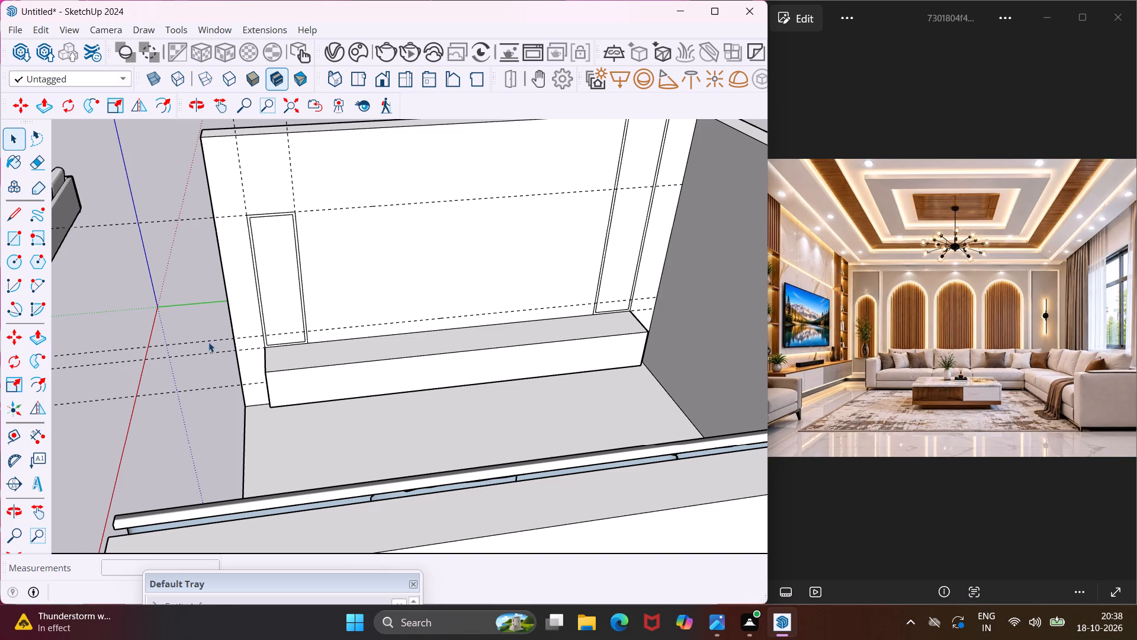
Push/Pull the shorter side panel's 1" frame border out from the wall by about 6 7/8".
{"action": "scroll", "coordinate": [253, 324], "scroll_direction": "up", "scroll_amount": 3}
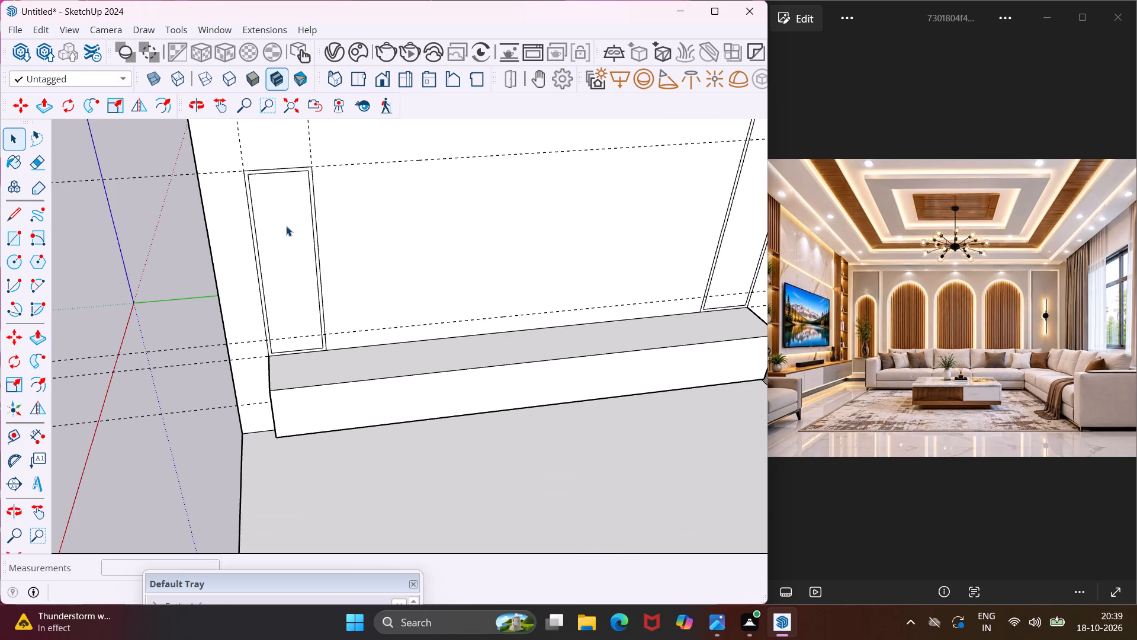
{"action": "scroll", "coordinate": [268, 201], "scroll_direction": "up", "scroll_amount": 2}
{"action": "middle_click_drag", "start_coordinate": [268, 199], "coordinate": [268, 178]}
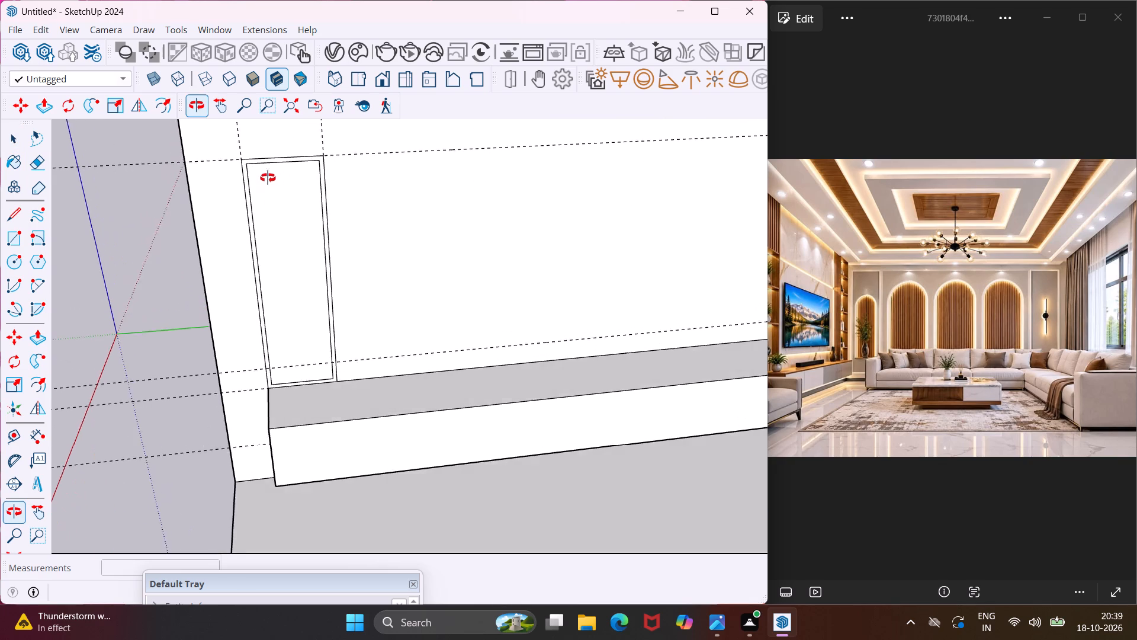
{"action": "middle_click_drag", "start_coordinate": [268, 178], "coordinate": [268, 159]}
{"action": "scroll", "coordinate": [243, 201], "scroll_direction": "up", "scroll_amount": 4}
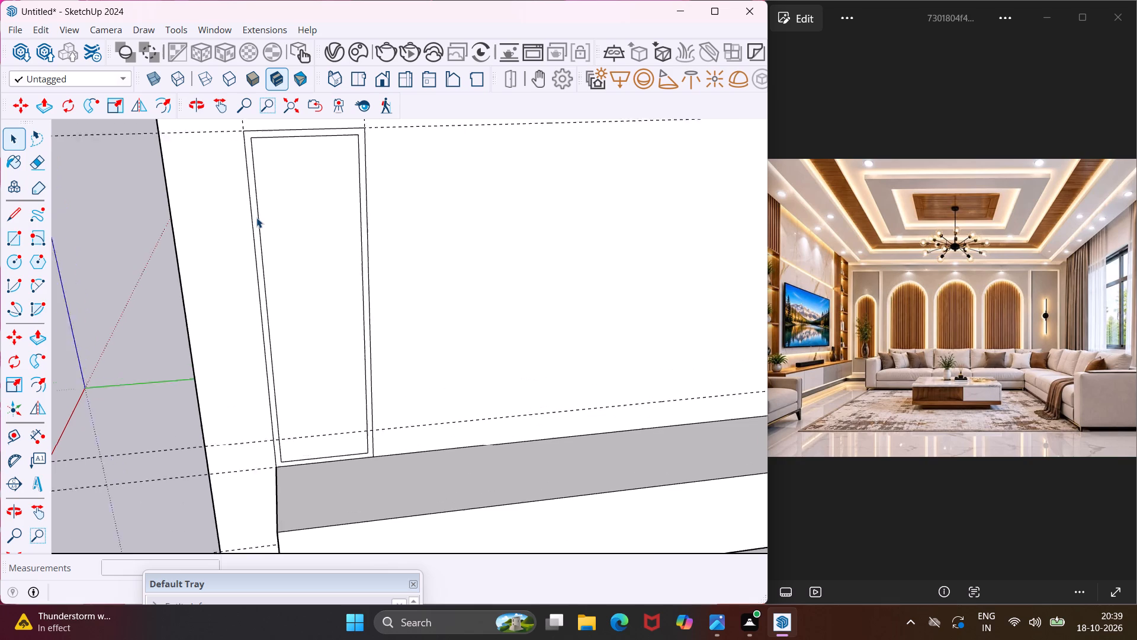
{"action": "scroll", "coordinate": [256, 217], "scroll_direction": "up", "scroll_amount": 2}
{"action": "left_click", "coordinate": [252, 215]}
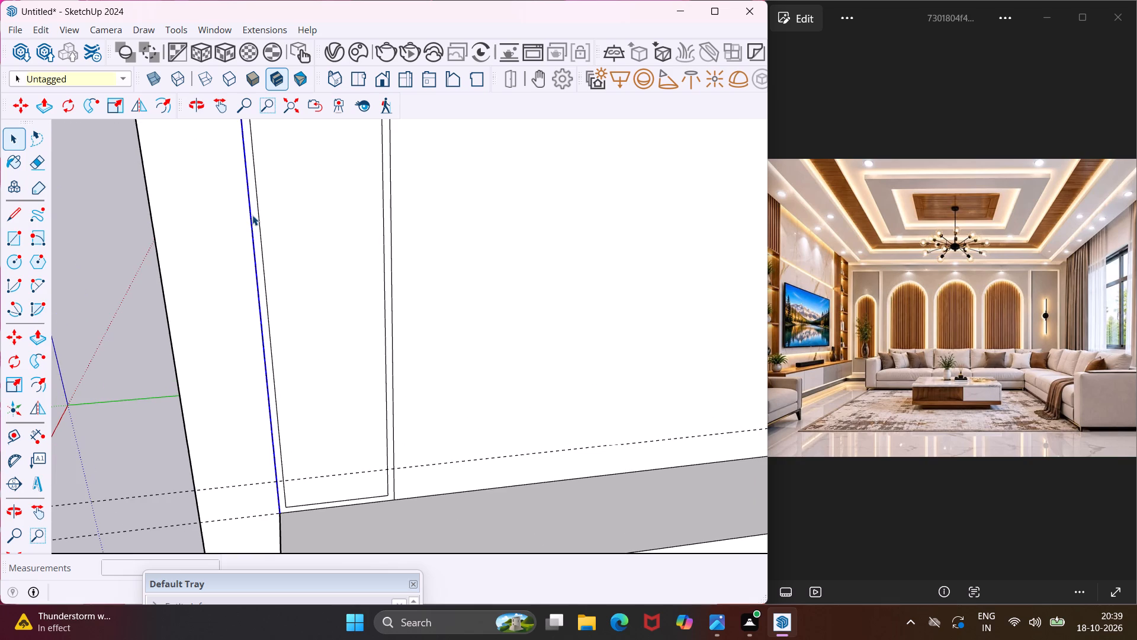
{"action": "scroll", "coordinate": [252, 215], "scroll_direction": "up", "scroll_amount": 3}
{"action": "left_click", "coordinate": [255, 207]}
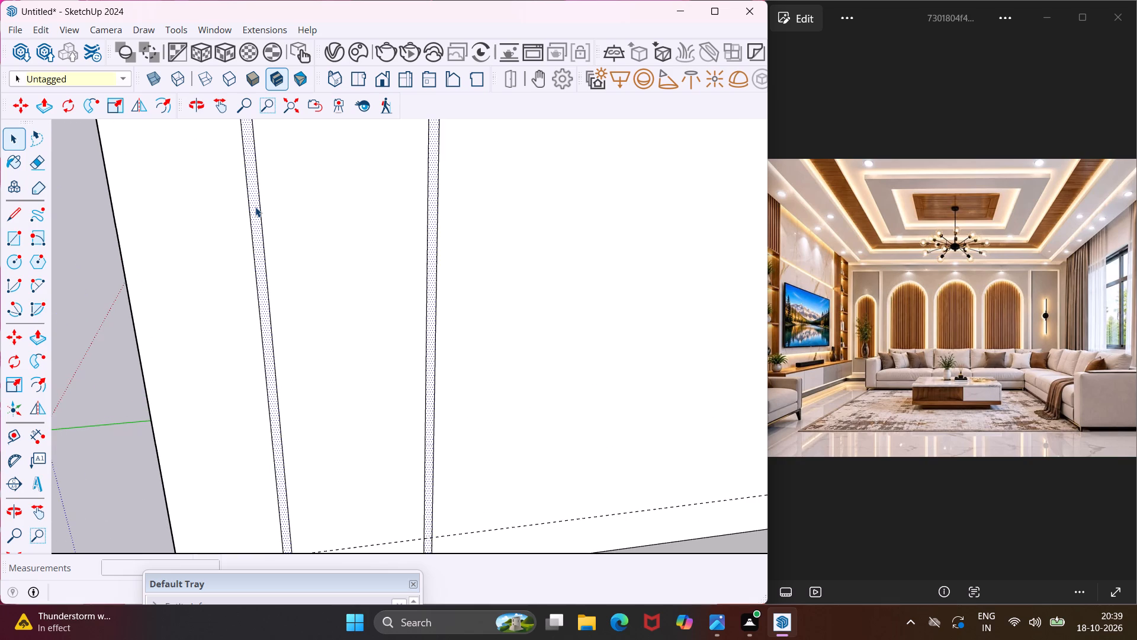
{"action": "key", "text": "p"}
{"action": "left_click", "coordinate": [255, 206]}
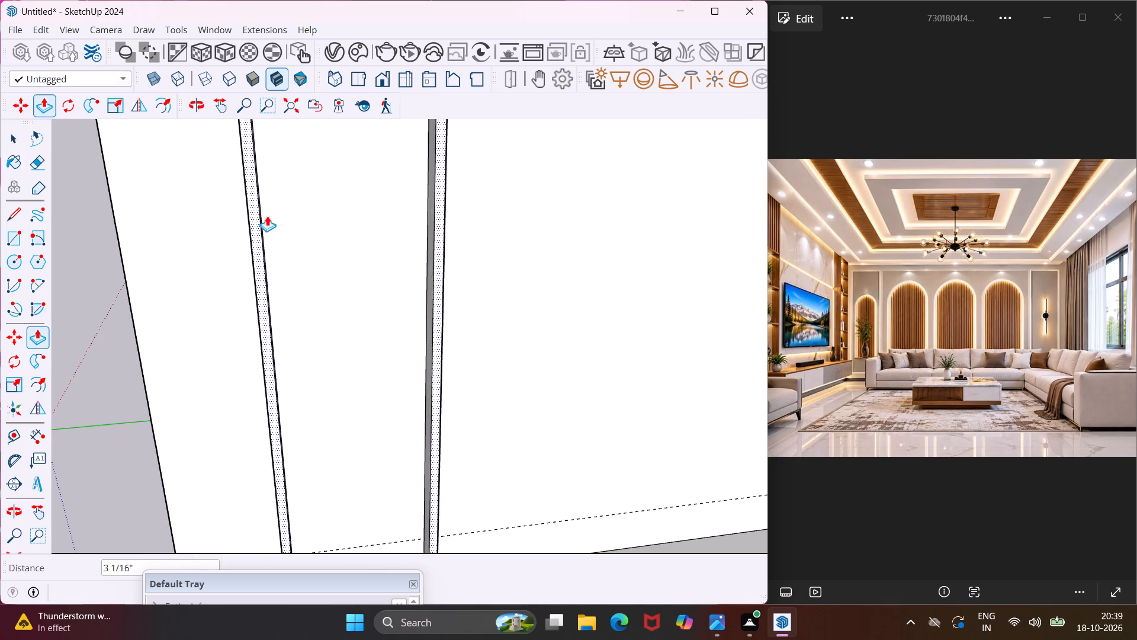
{"action": "middle_click_drag", "start_coordinate": [288, 228], "coordinate": [349, 268]}
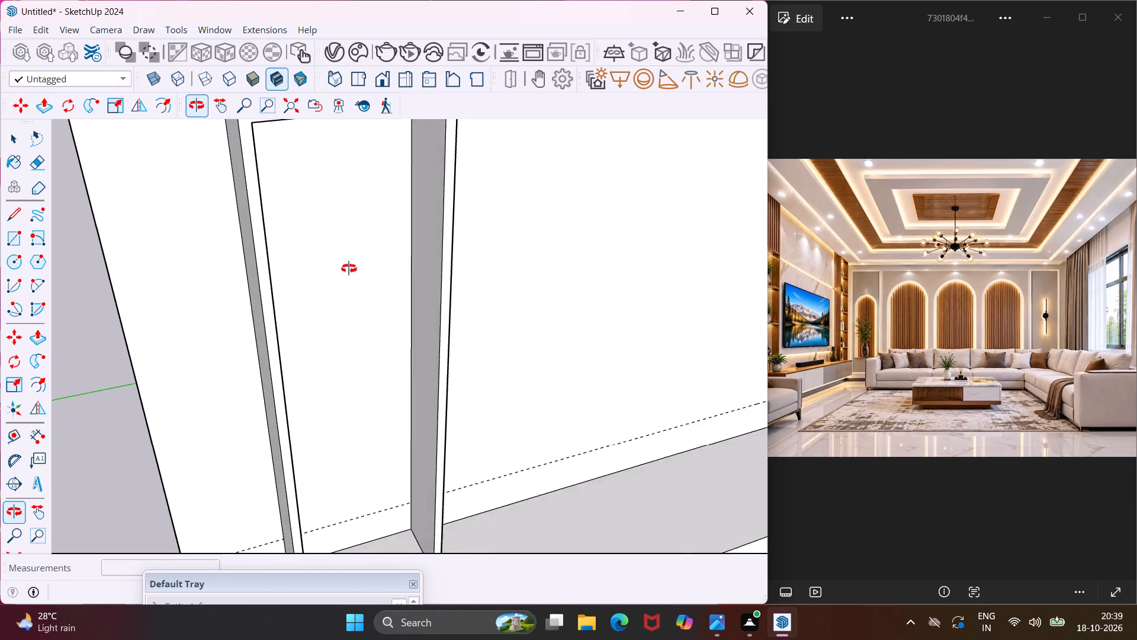
{"action": "middle_click_drag", "start_coordinate": [349, 268], "coordinate": [530, 280]}
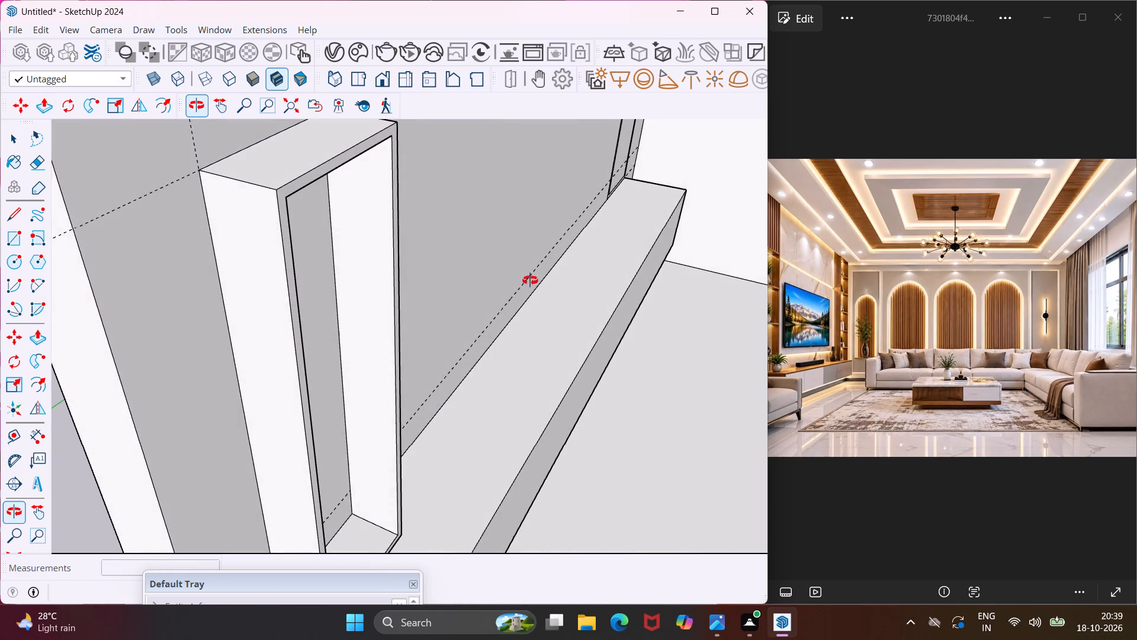
{"action": "middle_click_drag", "start_coordinate": [530, 280], "coordinate": [534, 279]}
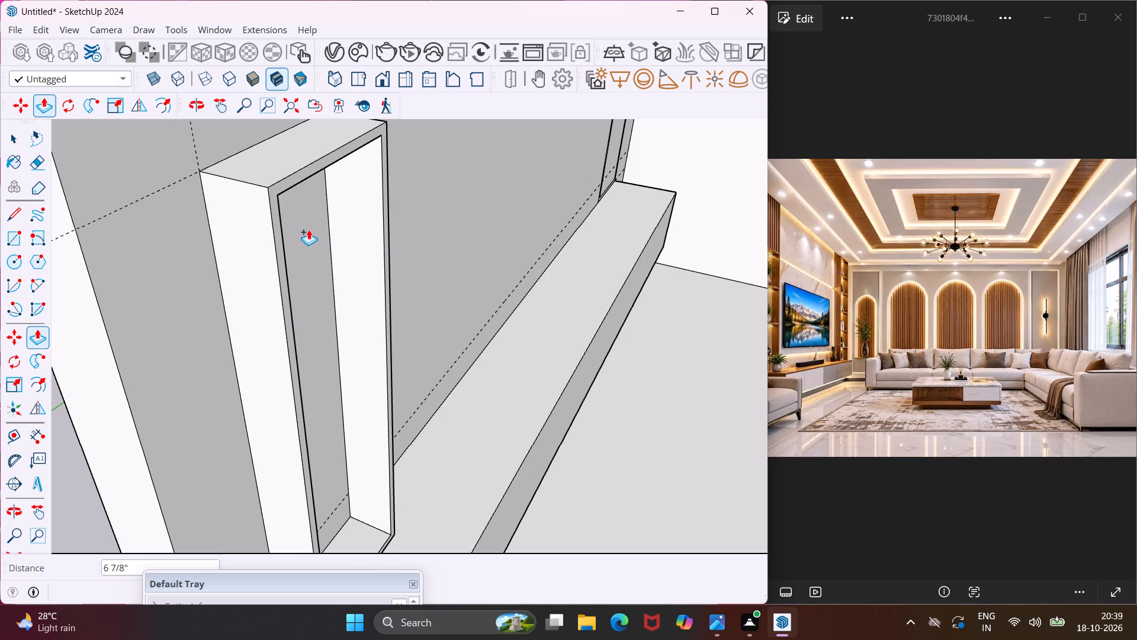
{"action": "left_click", "coordinate": [309, 229]}
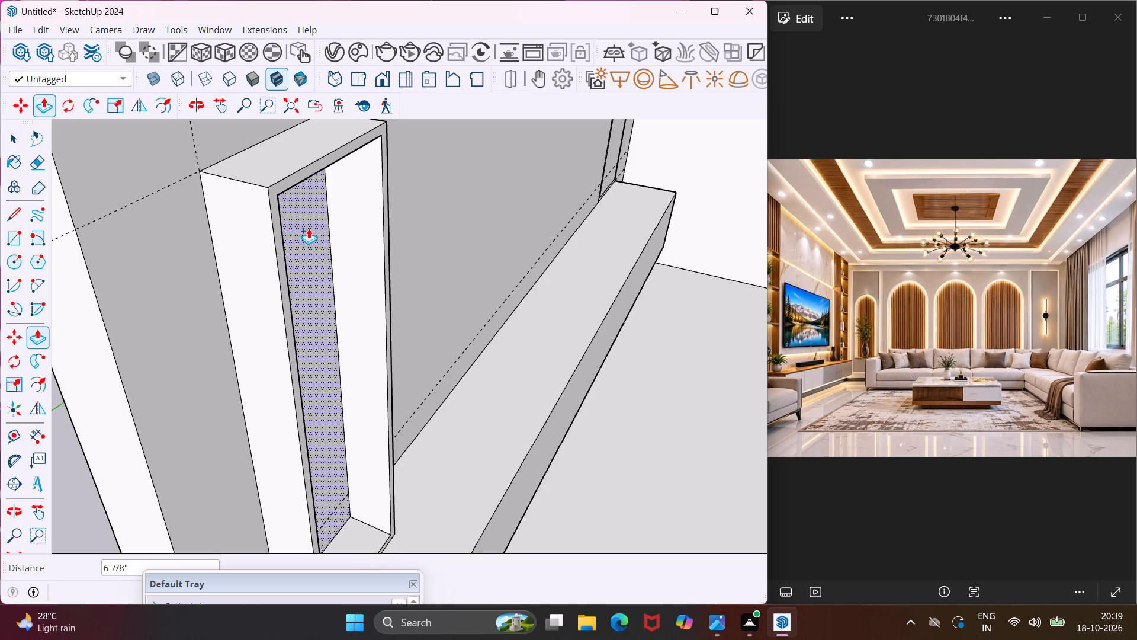
{"action": "key", "text": "Escape"}
{"action": "key", "text": "space"}
Examine the extruded shorter frame and the tall side panel next to the adjoining wall from several viewpoints.
{"action": "middle_click_drag", "start_coordinate": [349, 252], "coordinate": [246, 226]}
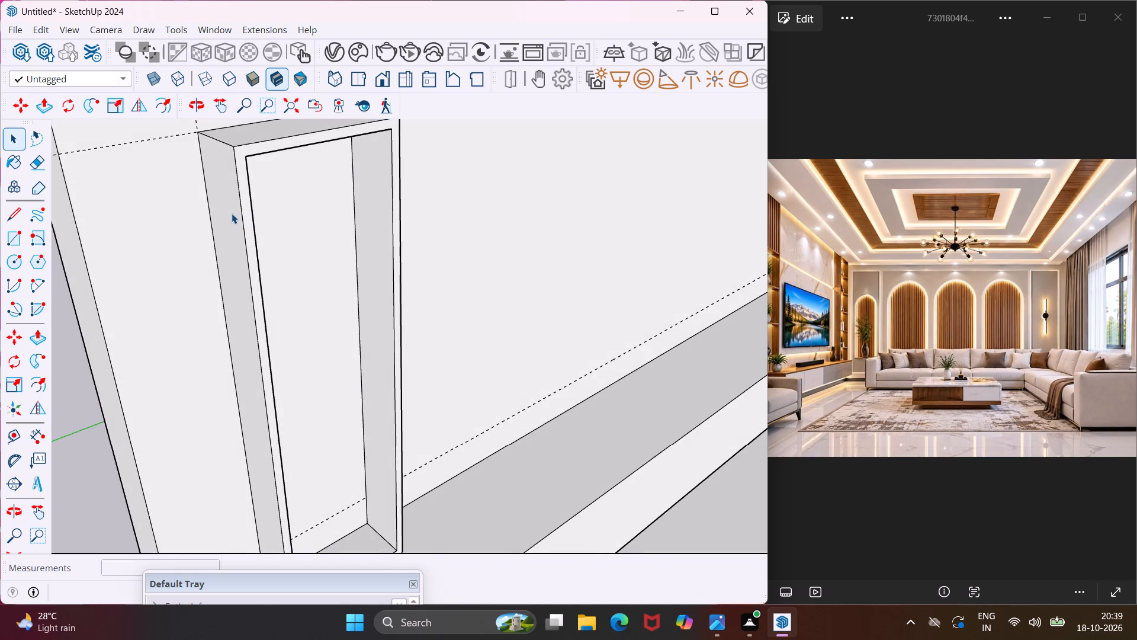
{"action": "scroll", "coordinate": [232, 213], "scroll_direction": "down", "scroll_amount": 17}
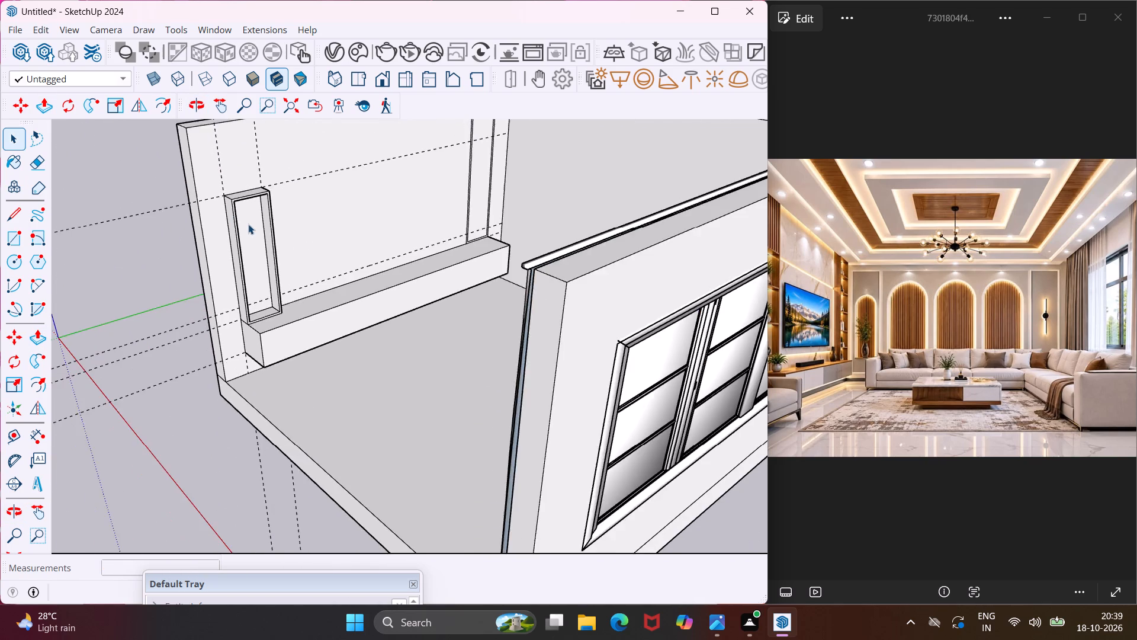
{"action": "scroll", "coordinate": [248, 224], "scroll_direction": "down", "scroll_amount": 3}
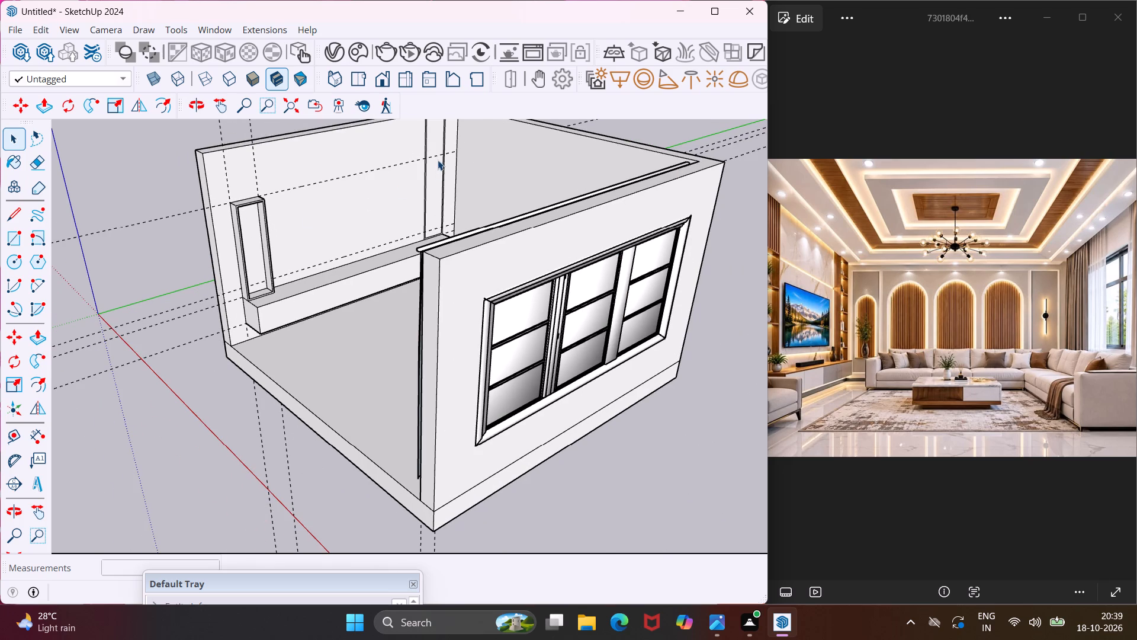
{"action": "scroll", "coordinate": [438, 160], "scroll_direction": "up", "scroll_amount": 12}
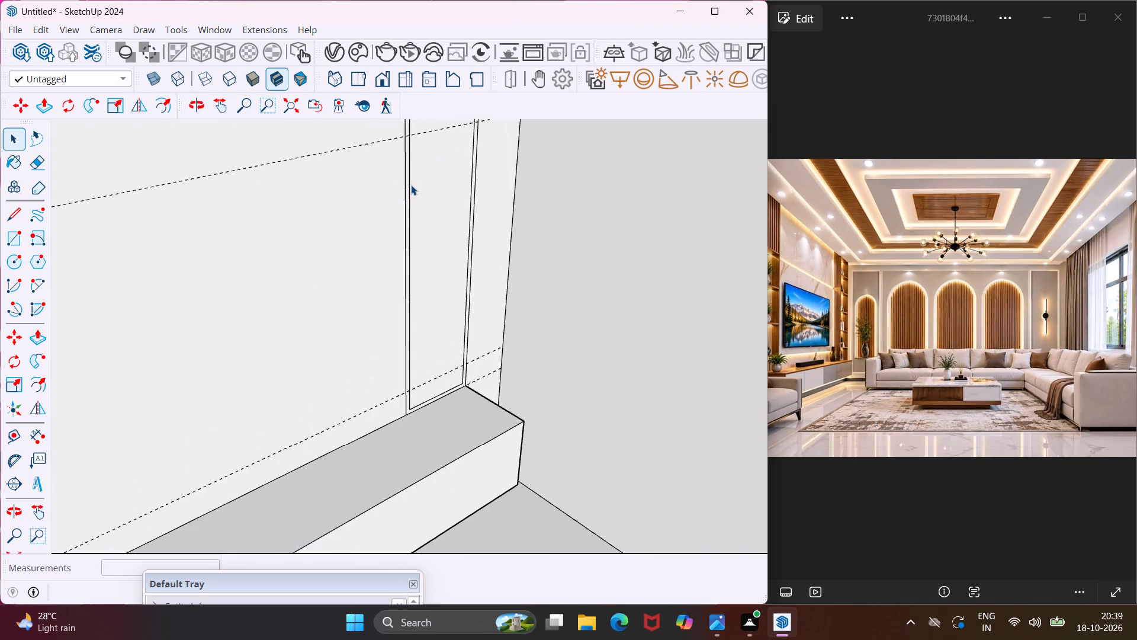
{"action": "scroll", "coordinate": [411, 185], "scroll_direction": "up", "scroll_amount": 8}
{"action": "scroll", "coordinate": [409, 220], "scroll_direction": "down", "scroll_amount": 6}
{"action": "scroll", "coordinate": [409, 228], "scroll_direction": "down", "scroll_amount": 17}
{"action": "middle_click_drag", "start_coordinate": [262, 280], "coordinate": [262, 280]}
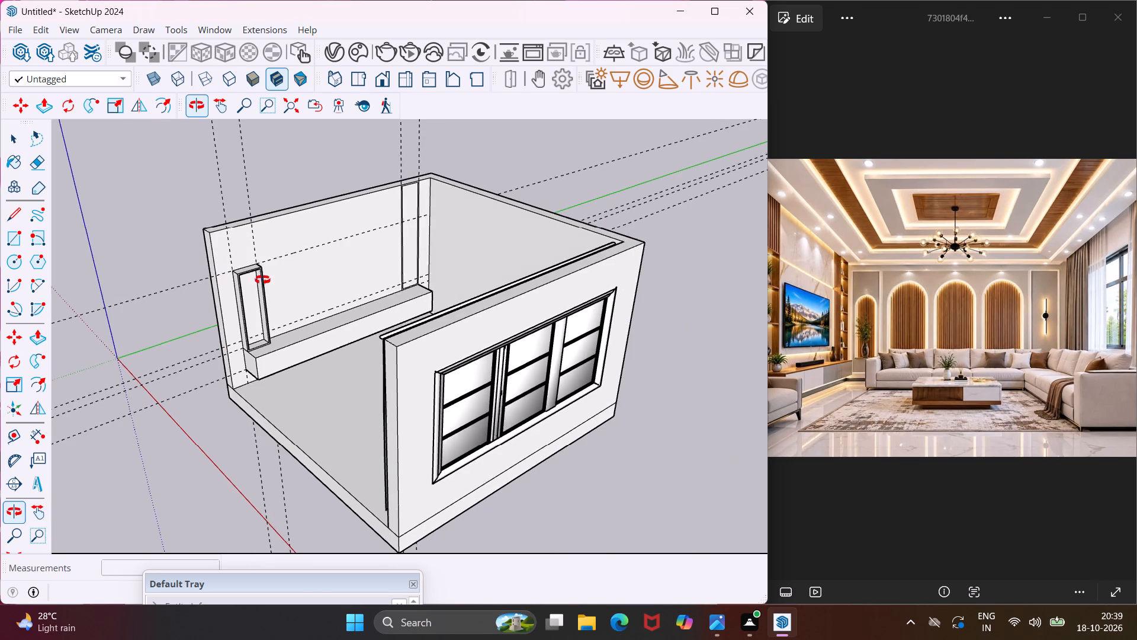
{"action": "middle_click_drag", "start_coordinate": [262, 280], "coordinate": [165, 247]}
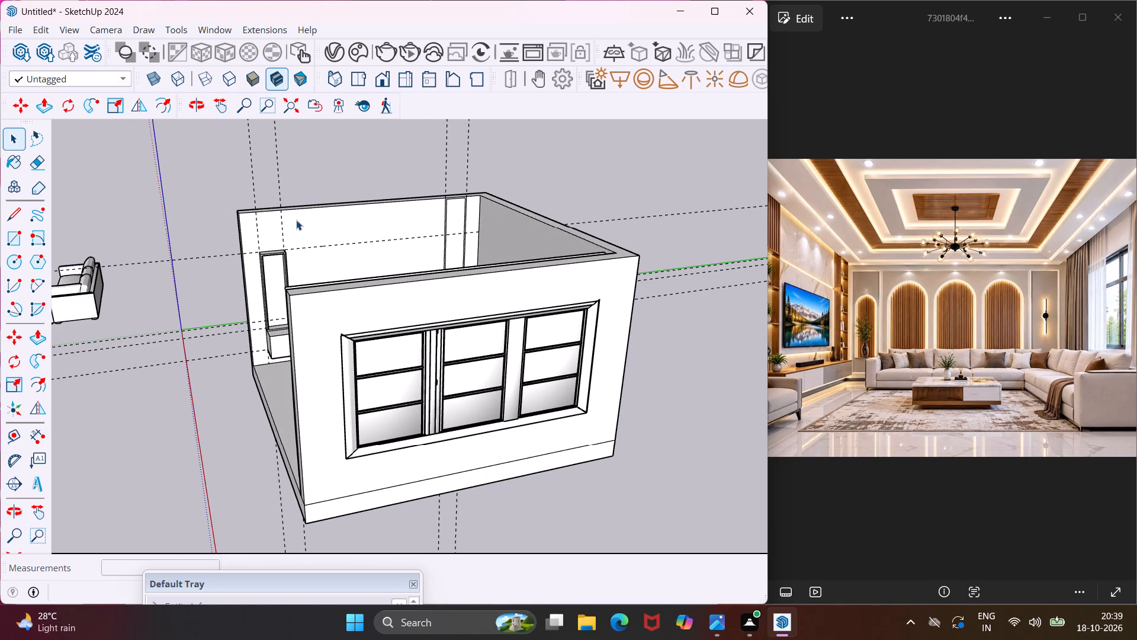
Draw a rectangle about 1'6" by 2'5" above the shorter frame, between the vertical guides up to the wall's top edge.
{"action": "scroll", "coordinate": [288, 215], "scroll_direction": "up", "scroll_amount": 9}
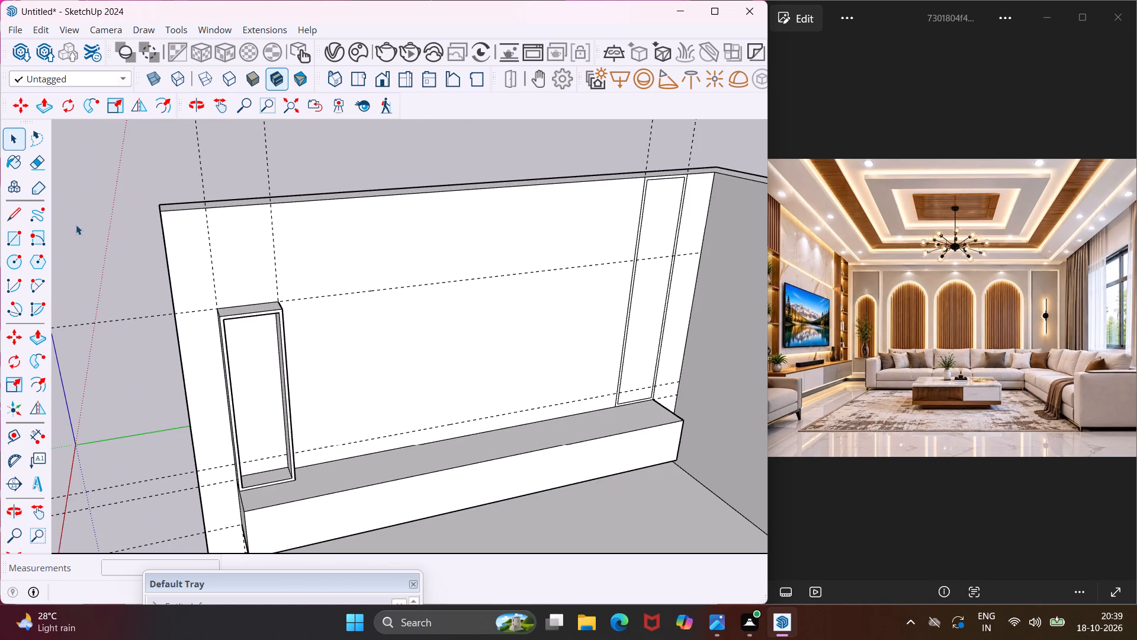
{"action": "left_click", "coordinate": [12, 238]}
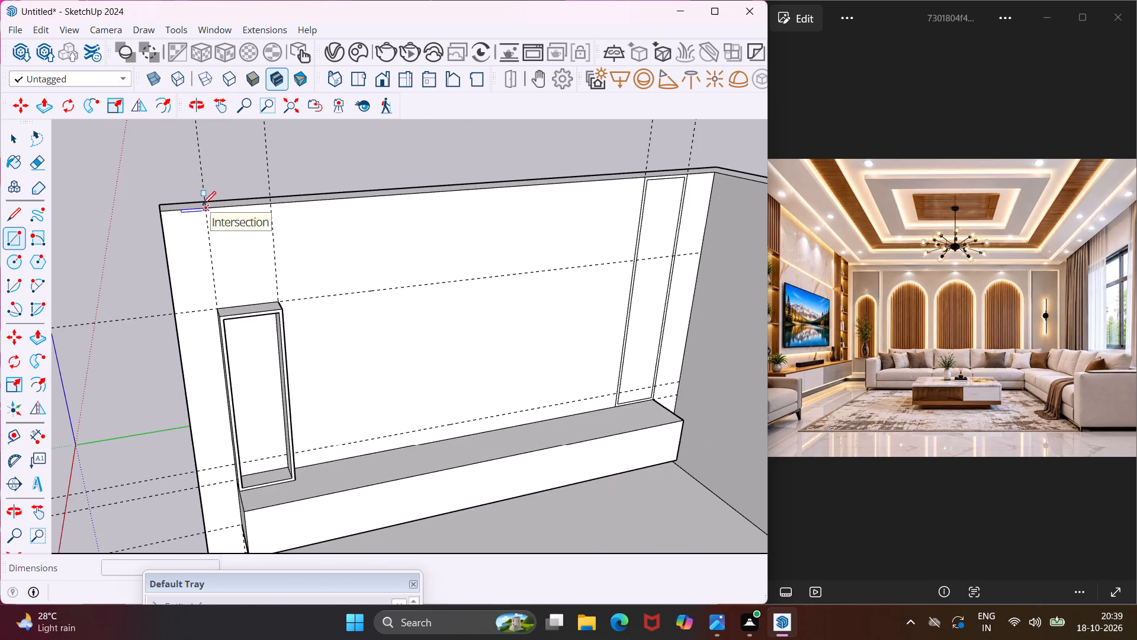
{"action": "scroll", "coordinate": [207, 206], "scroll_direction": "up", "scroll_amount": 7}
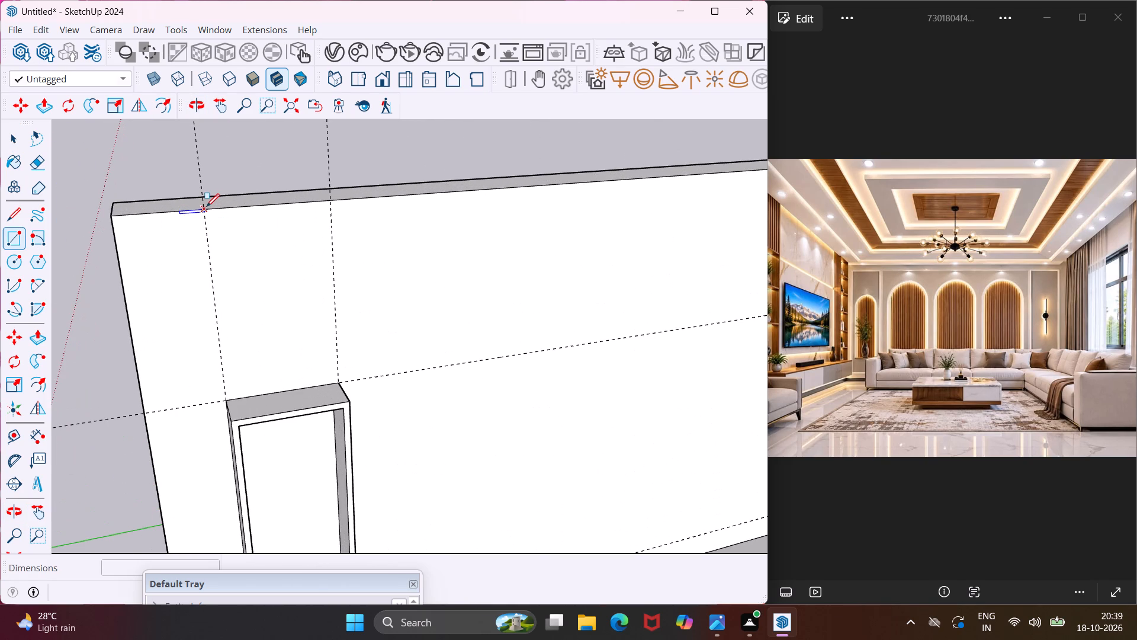
{"action": "left_click", "coordinate": [205, 207]}
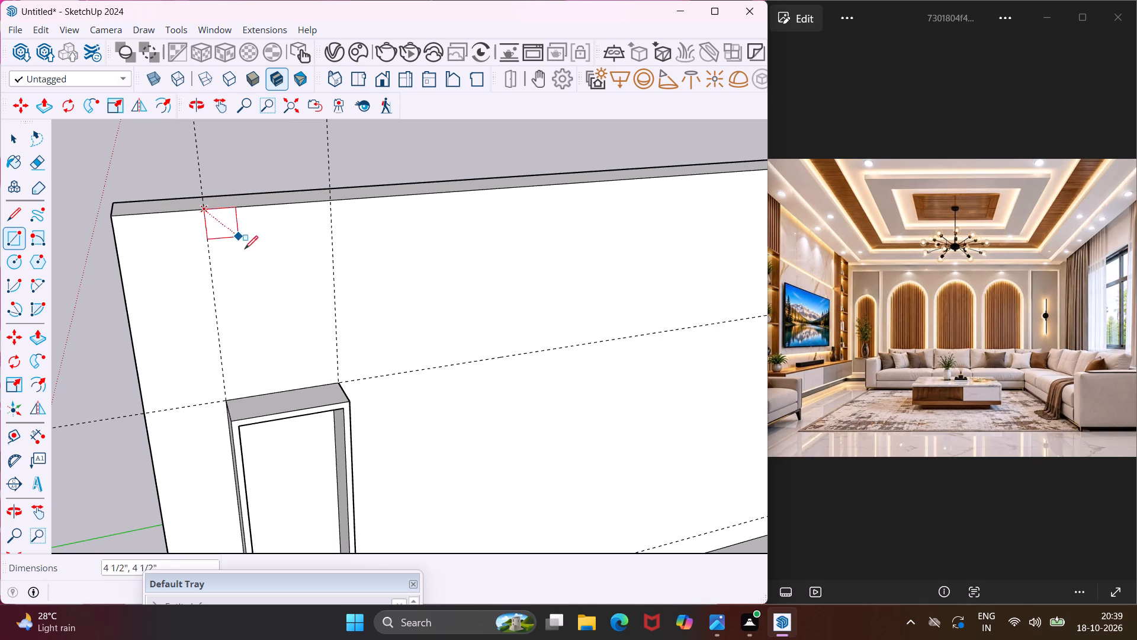
{"action": "left_click", "coordinate": [338, 380]}
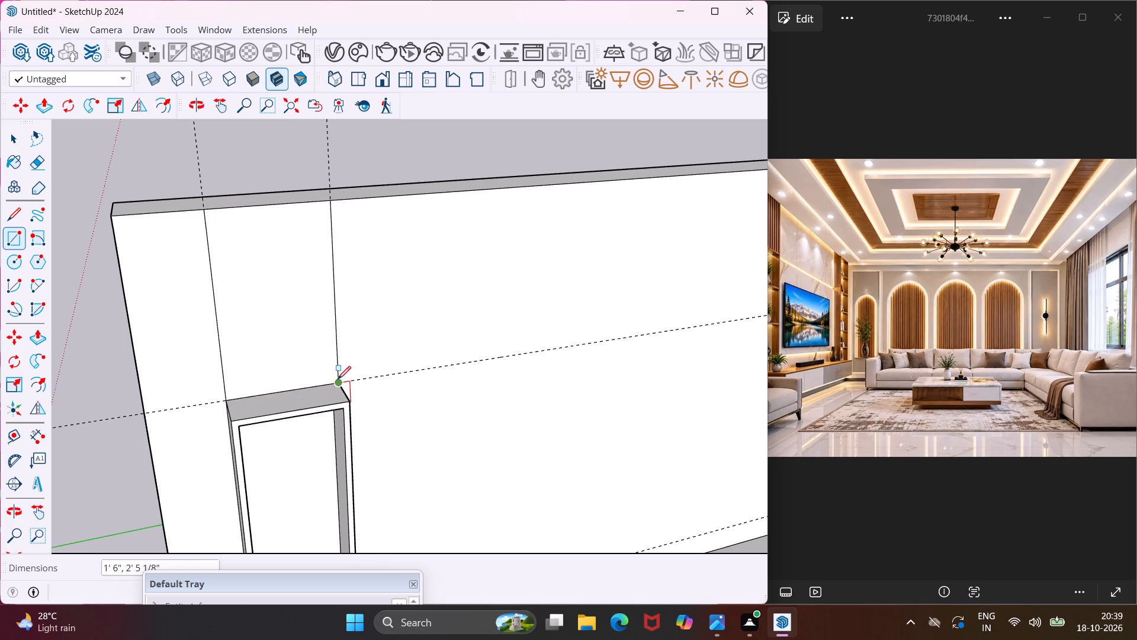
{"action": "key", "text": "Escape"}
{"action": "key", "text": "space"}
Push/Pull the rectangle above the shorter frame out about 6 7/8", flush with the frame's front face.
{"action": "left_click", "coordinate": [312, 345]}
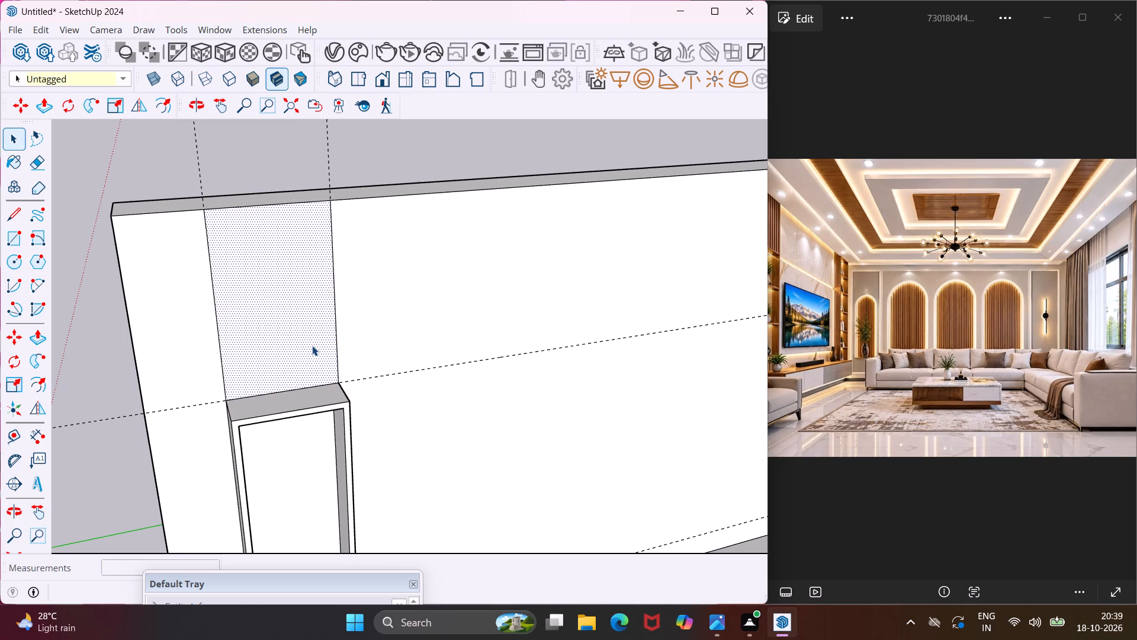
{"action": "key", "text": "p"}
{"action": "left_click", "coordinate": [312, 345]}
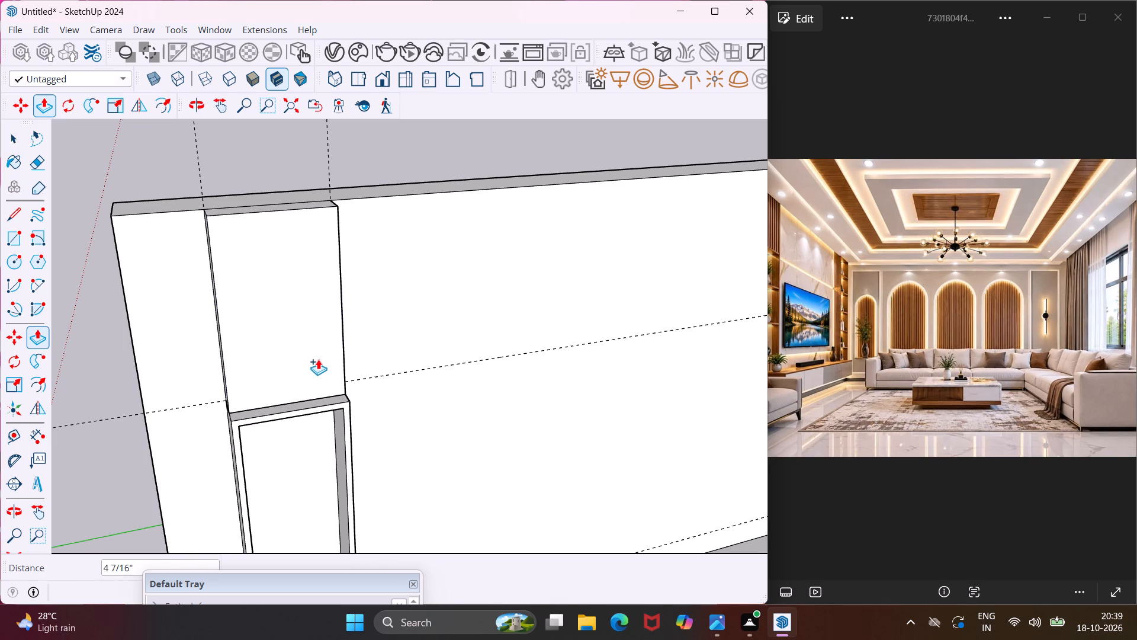
{"action": "middle_click_drag", "start_coordinate": [231, 433], "coordinate": [333, 371]}
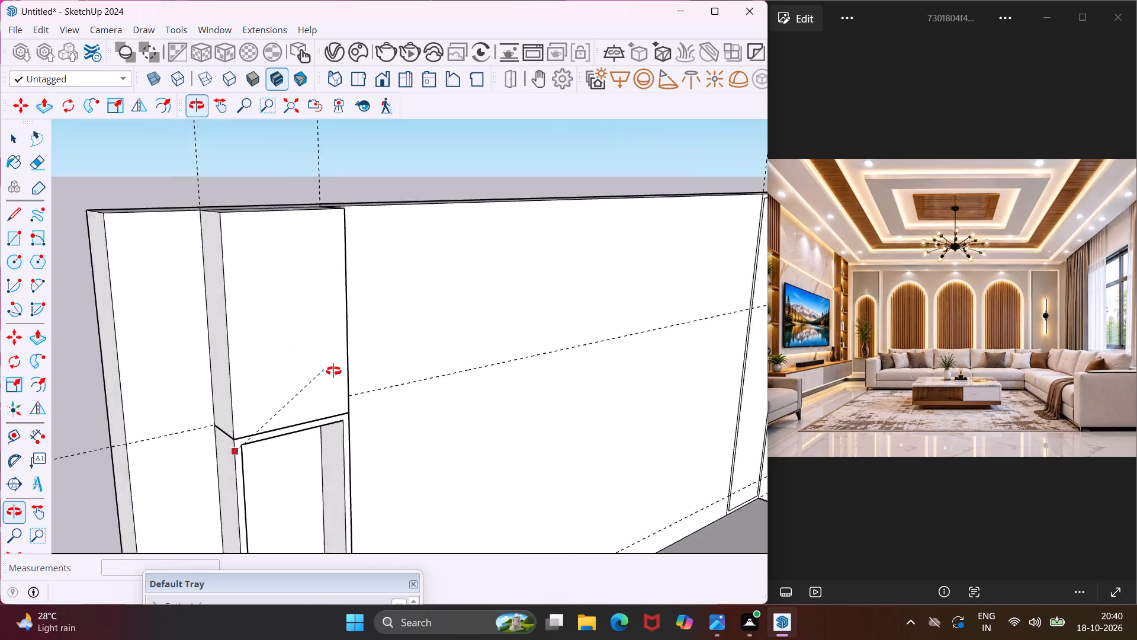
{"action": "middle_click_drag", "start_coordinate": [333, 371], "coordinate": [369, 345]}
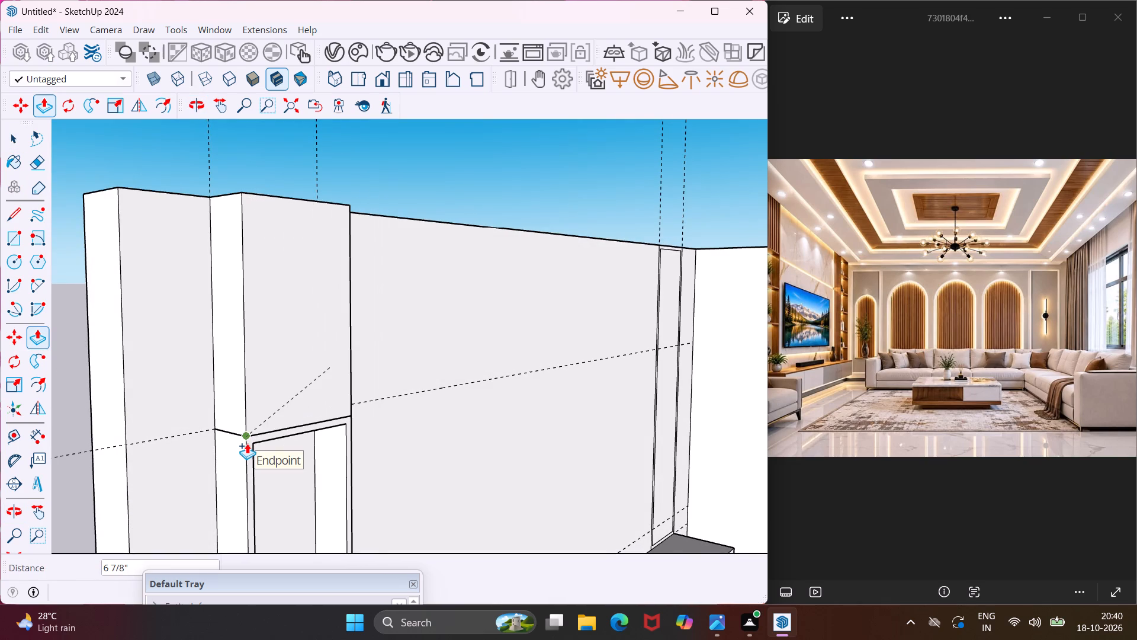
{"action": "left_click", "coordinate": [248, 443]}
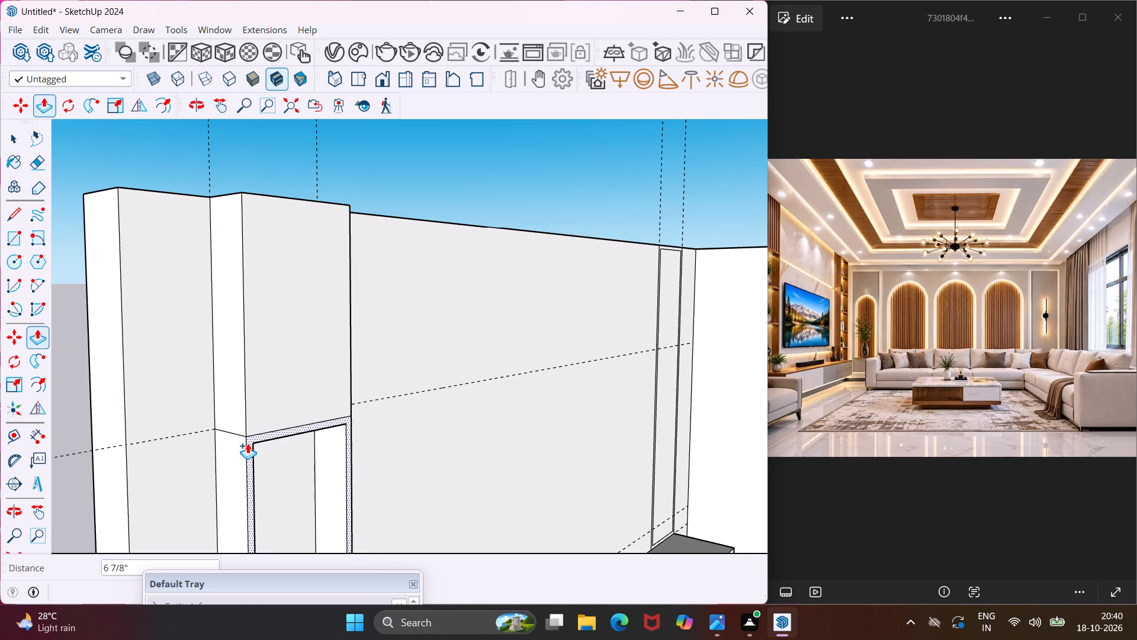
{"action": "key", "text": "Escape"}
{"action": "key", "text": "space"}
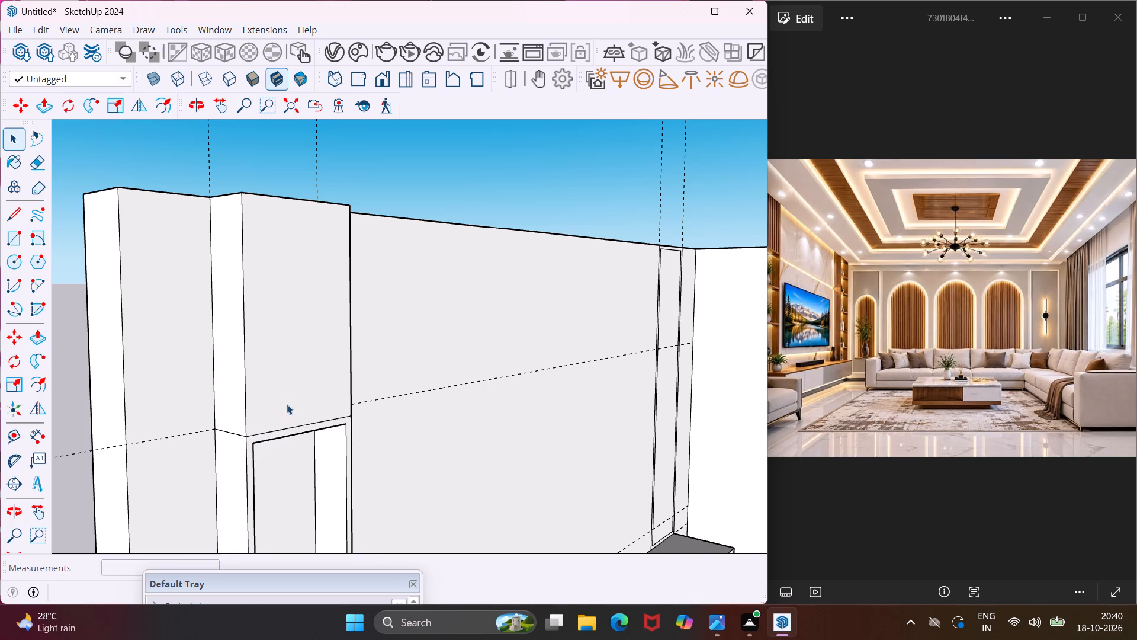
Draw a narrow rectangle about 1 9/16" by 2'6" along the outer vertical edge of the upper block's front face, over its full height.
{"action": "middle_click_drag", "start_coordinate": [288, 392], "coordinate": [115, 451]}
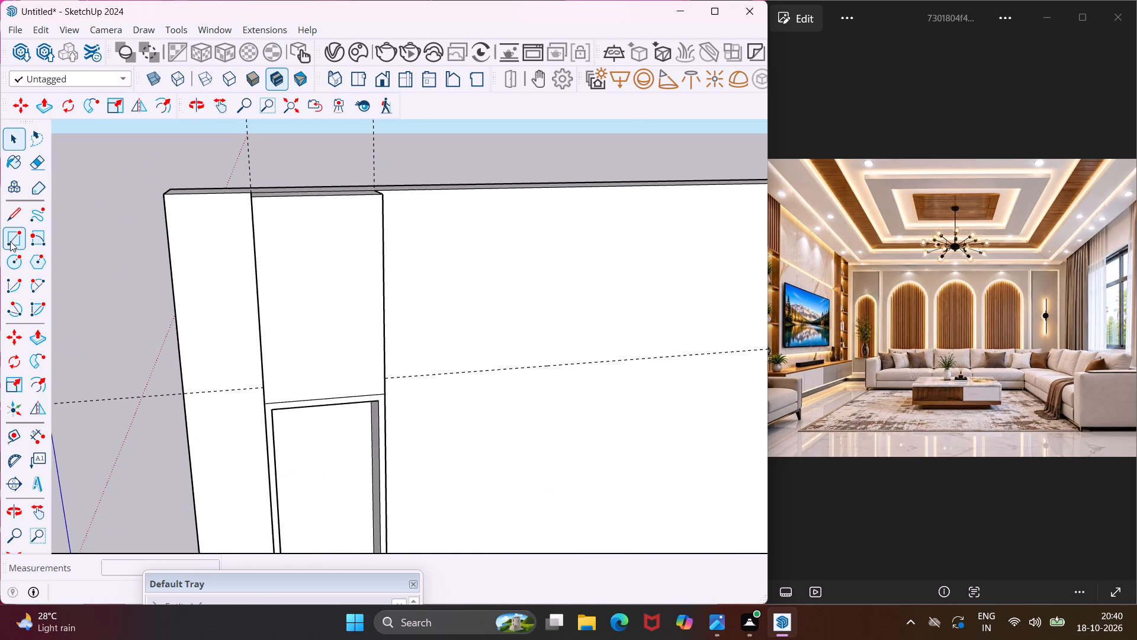
{"action": "left_click", "coordinate": [12, 241]}
{"action": "scroll", "coordinate": [275, 388], "scroll_direction": "up", "scroll_amount": 5}
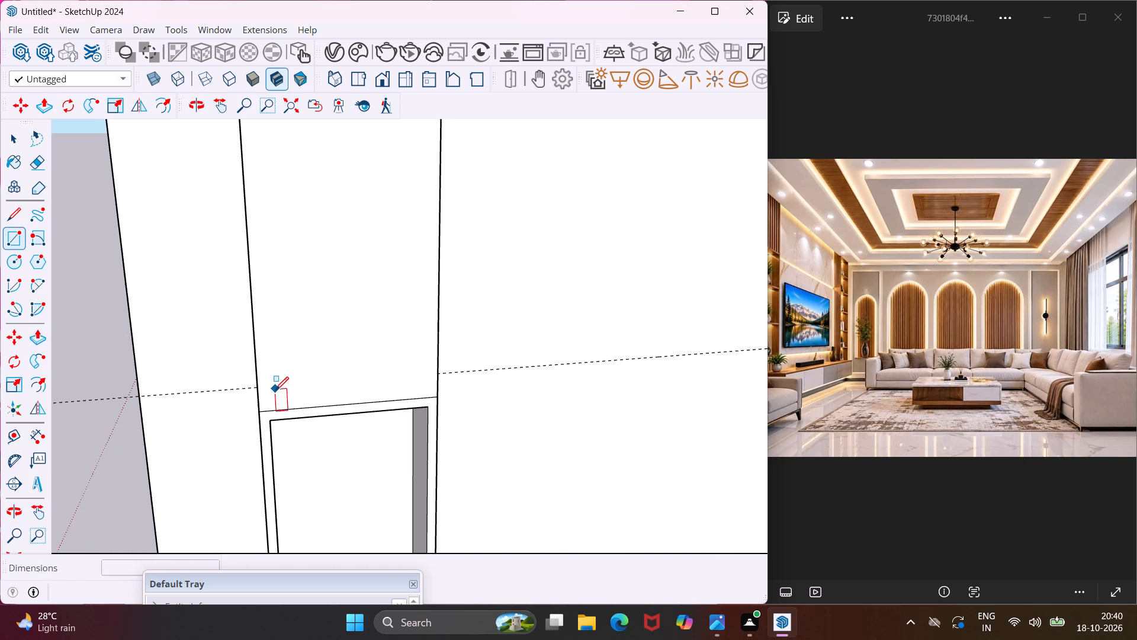
{"action": "scroll", "coordinate": [275, 390], "scroll_direction": "up", "scroll_amount": 2}
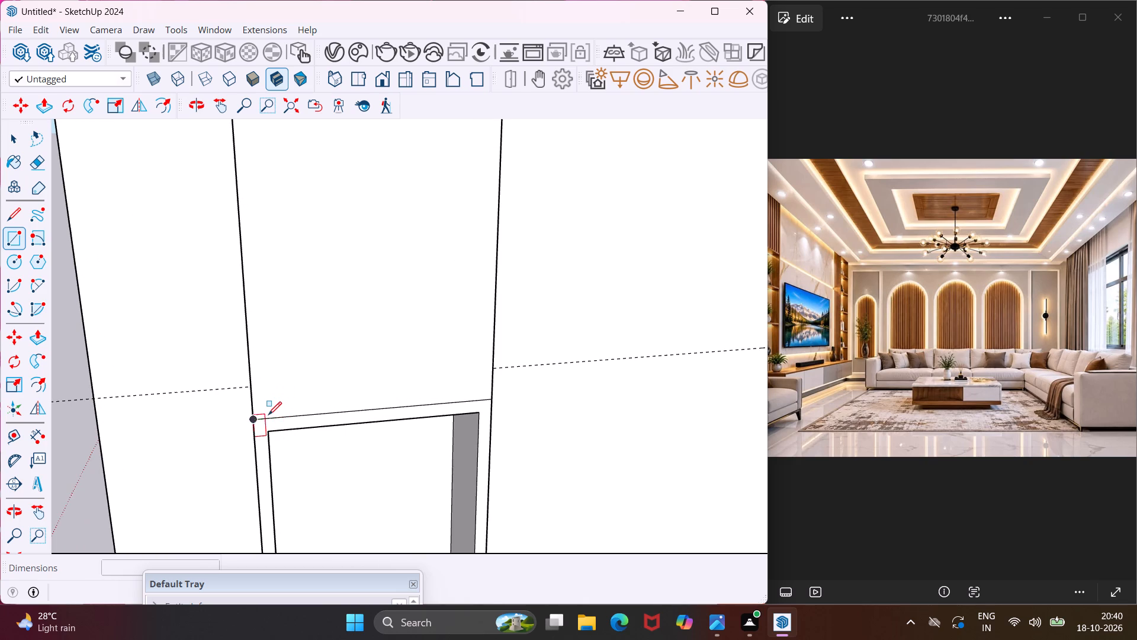
{"action": "scroll", "coordinate": [266, 418], "scroll_direction": "up", "scroll_amount": 3}
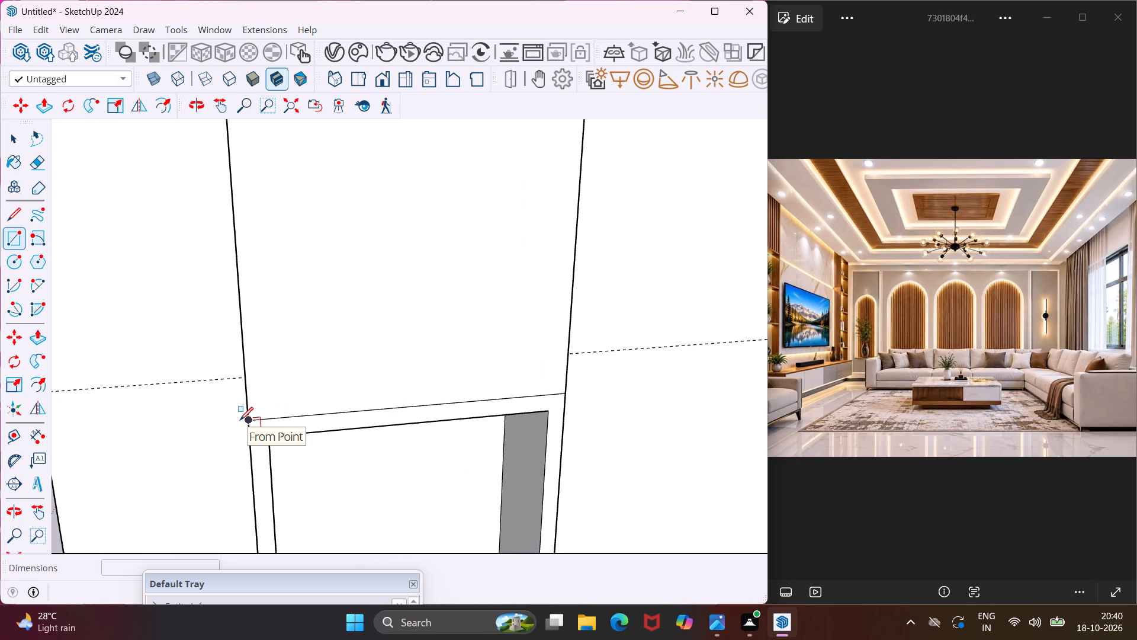
{"action": "left_click", "coordinate": [250, 417]}
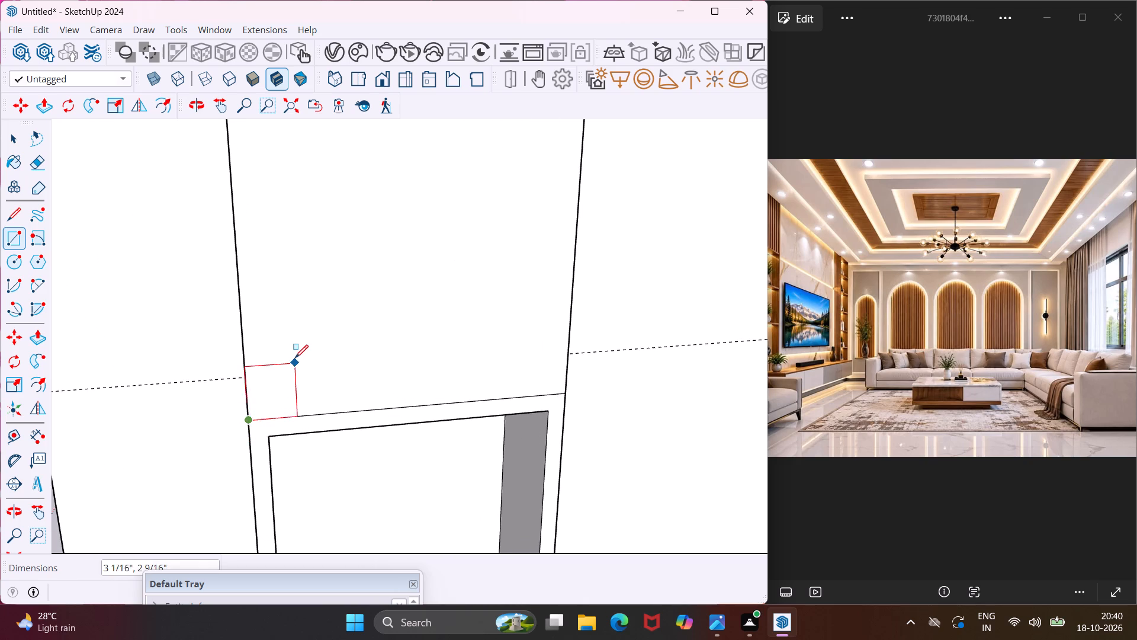
{"action": "scroll", "coordinate": [295, 358], "scroll_direction": "down", "scroll_amount": 13}
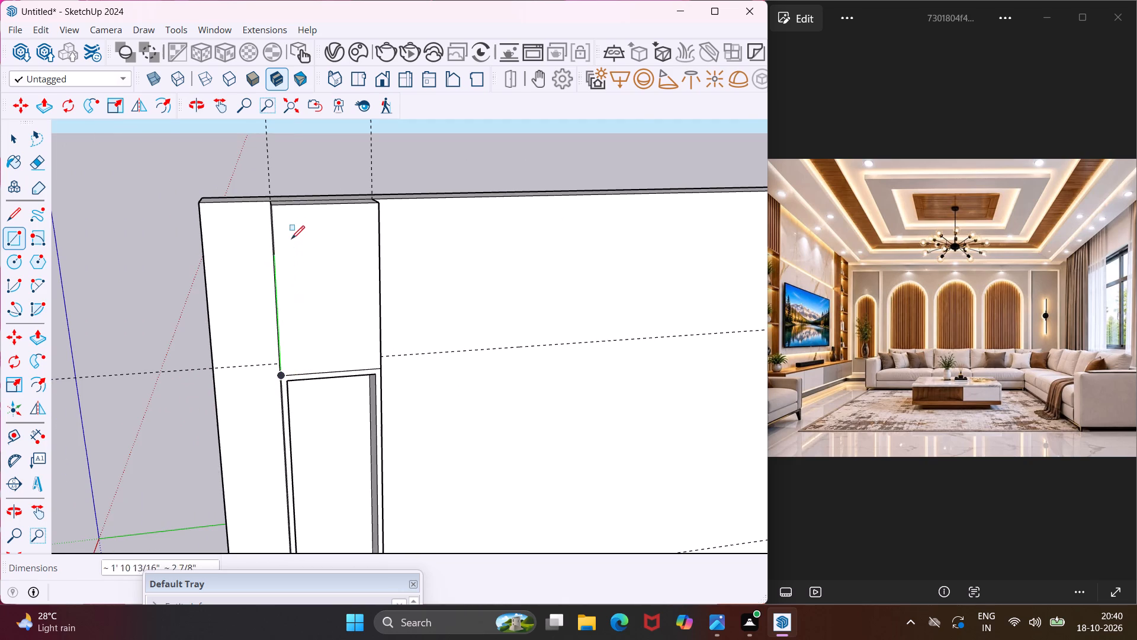
{"action": "scroll", "coordinate": [286, 206], "scroll_direction": "up", "scroll_amount": 5}
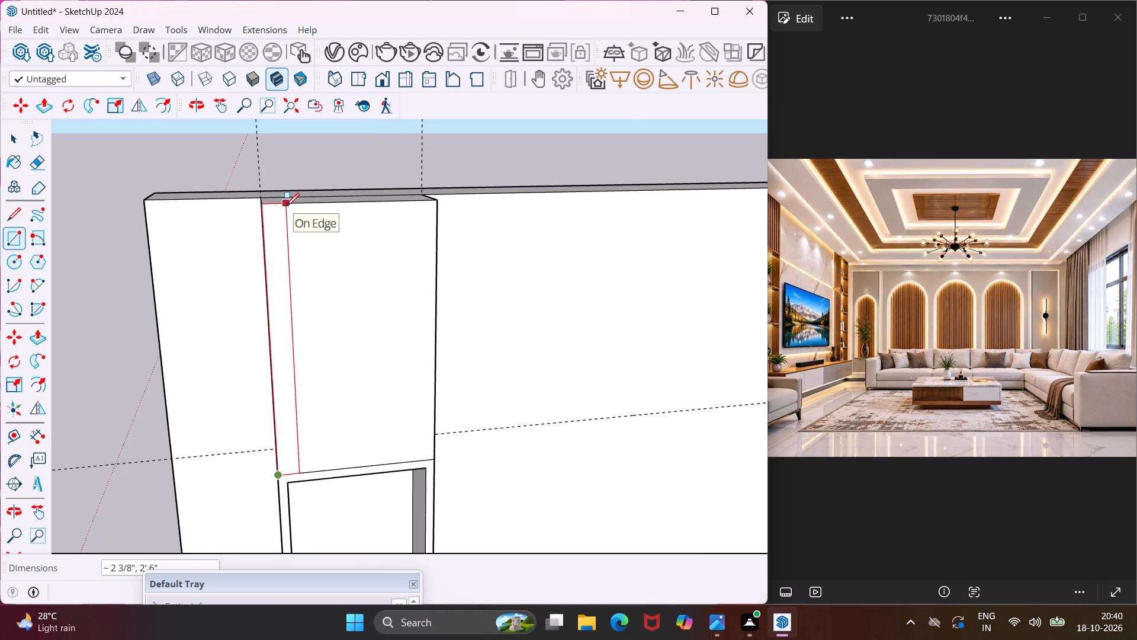
{"action": "left_click", "coordinate": [278, 203]}
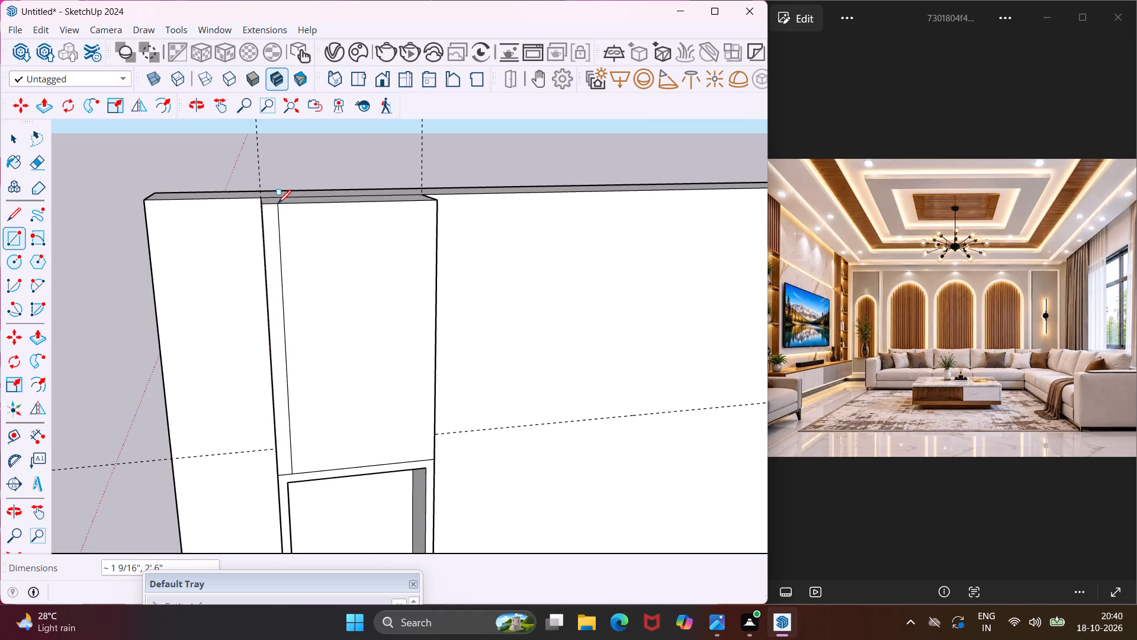
Copy the narrow strip 3 1/16" across the upper block's front face and repeat it as an array of 6 copies.
{"action": "key", "text": "Escape"}
{"action": "key", "text": "space"}
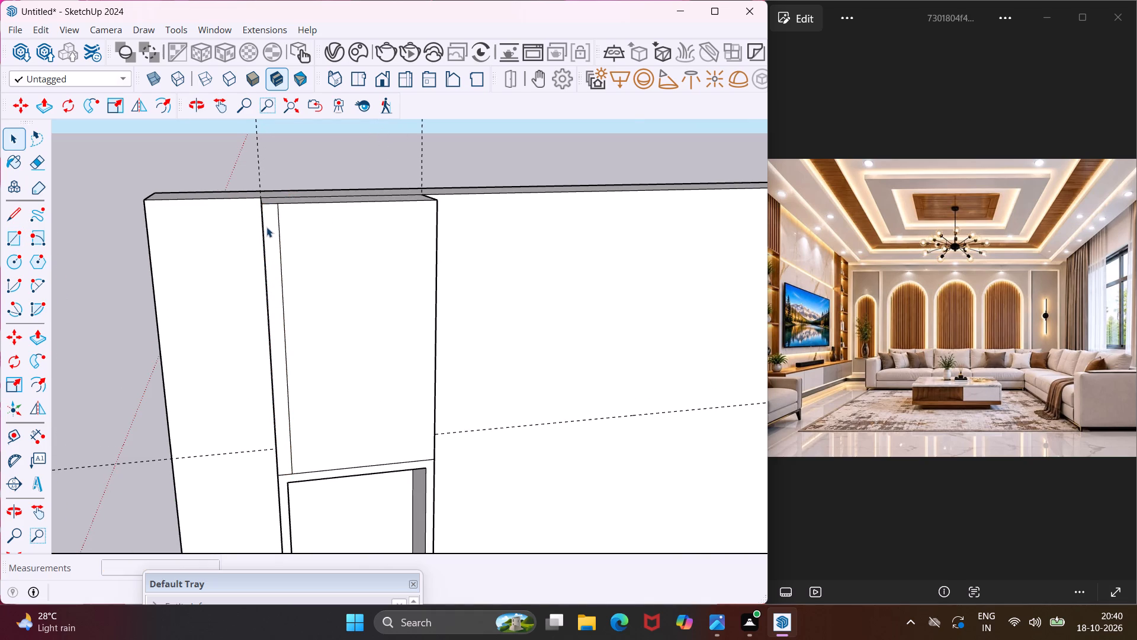
{"action": "left_click", "coordinate": [268, 227]}
{"action": "key", "text": "m"}
{"action": "left_click", "coordinate": [270, 228]}
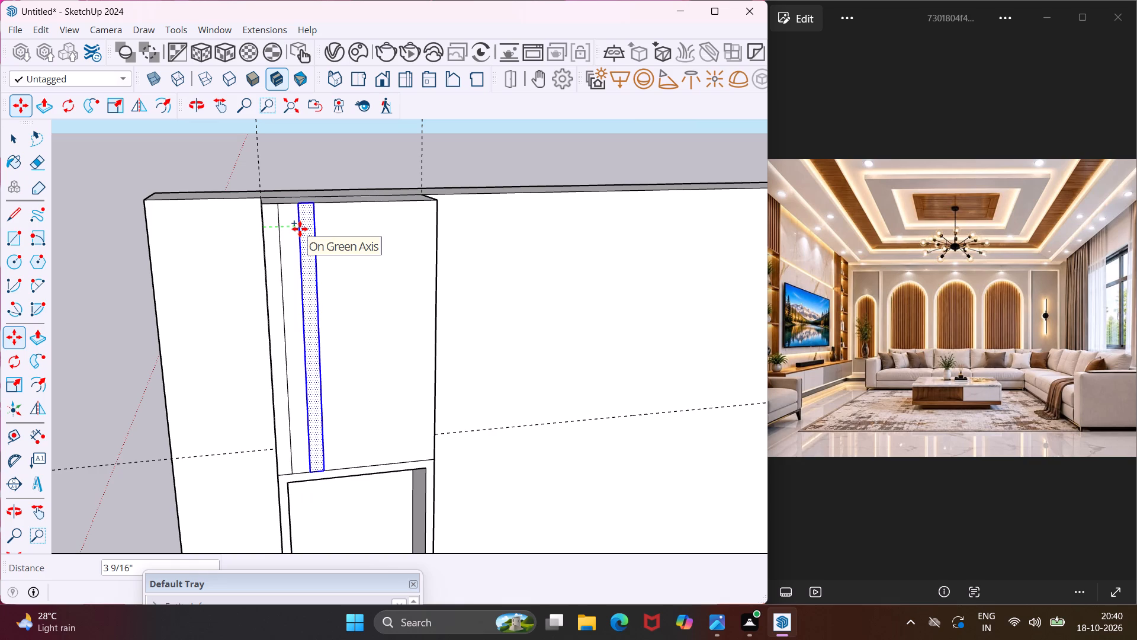
{"action": "left_click", "coordinate": [294, 226]}
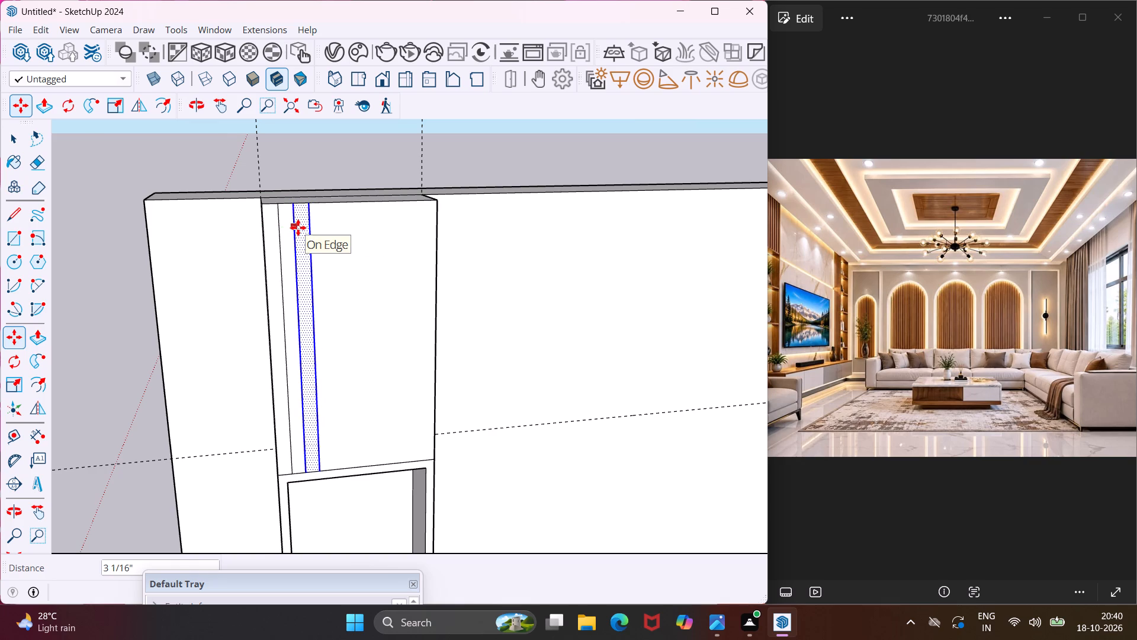
{"action": "key", "text": "asterisk"}
{"action": "key", "text": "6"}
{"action": "key", "text": "Return"}
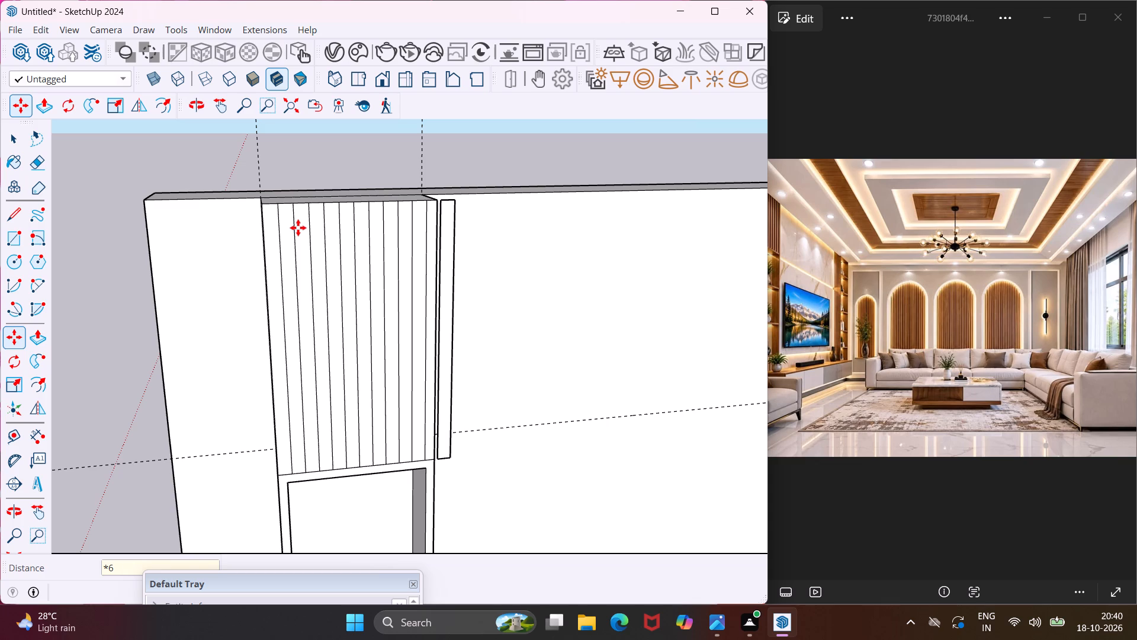
{"action": "key", "text": "Escape"}
{"action": "key", "text": "space"}
Erase all edges of the surplus strip copy overhanging the upper block's far vertical edge.
{"action": "scroll", "coordinate": [449, 223], "scroll_direction": "up", "scroll_amount": 4}
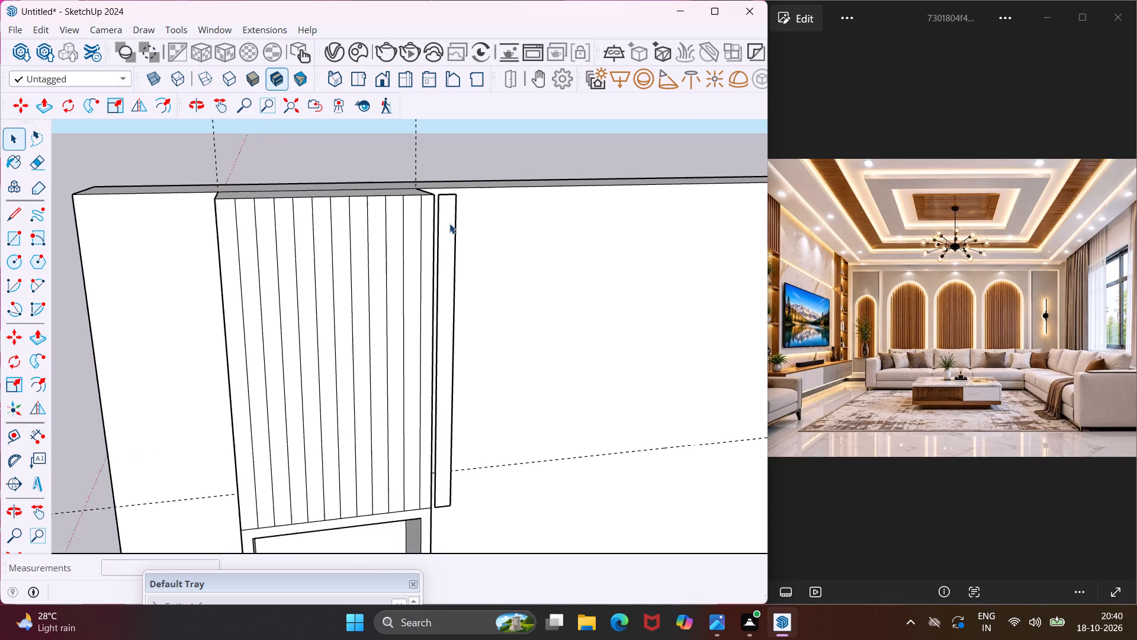
{"action": "scroll", "coordinate": [449, 223], "scroll_direction": "up", "scroll_amount": 3}
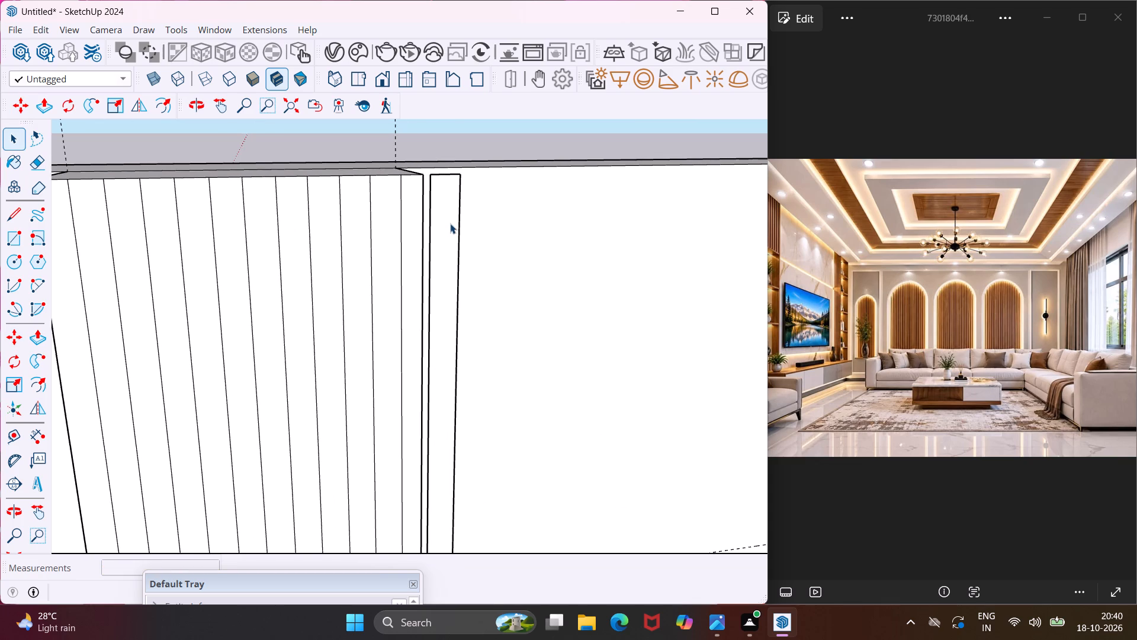
{"action": "middle_click_drag", "start_coordinate": [450, 223], "coordinate": [118, 300]}
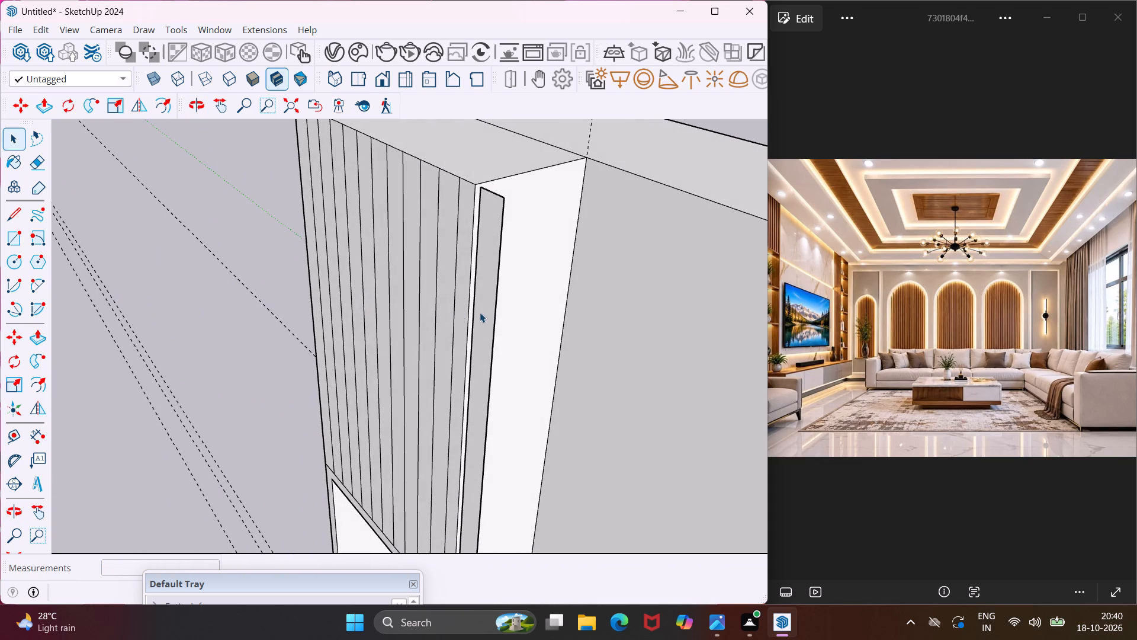
{"action": "middle_click_drag", "start_coordinate": [484, 312], "coordinate": [148, 337]}
{"action": "scroll", "coordinate": [265, 226], "scroll_direction": "up", "scroll_amount": 4}
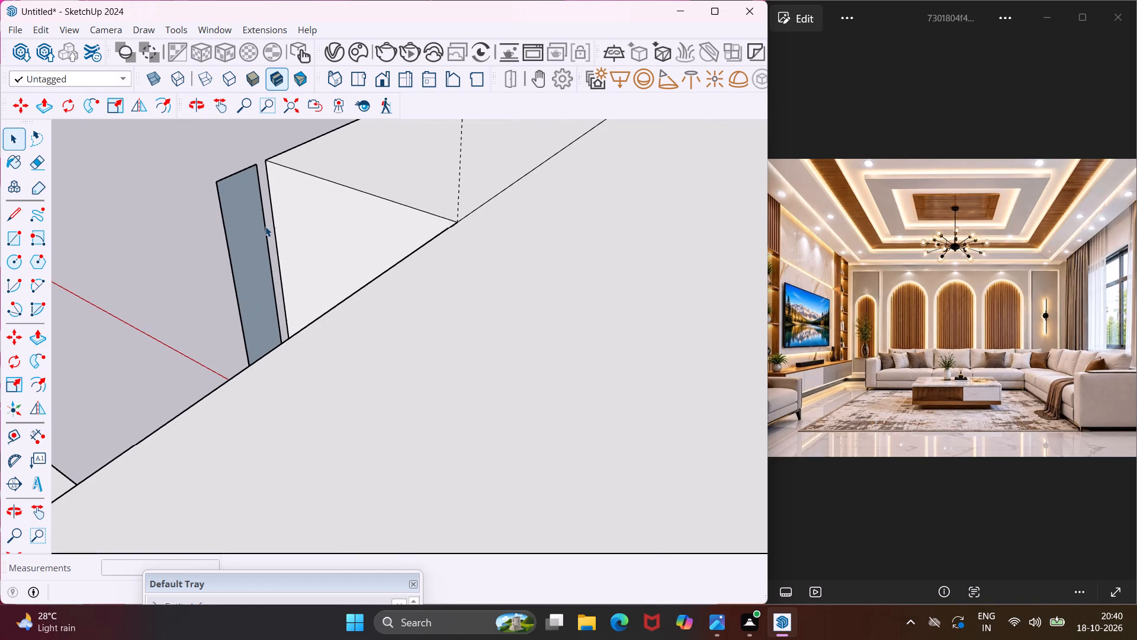
{"action": "key", "text": "e"}
{"action": "left_click", "coordinate": [265, 225]}
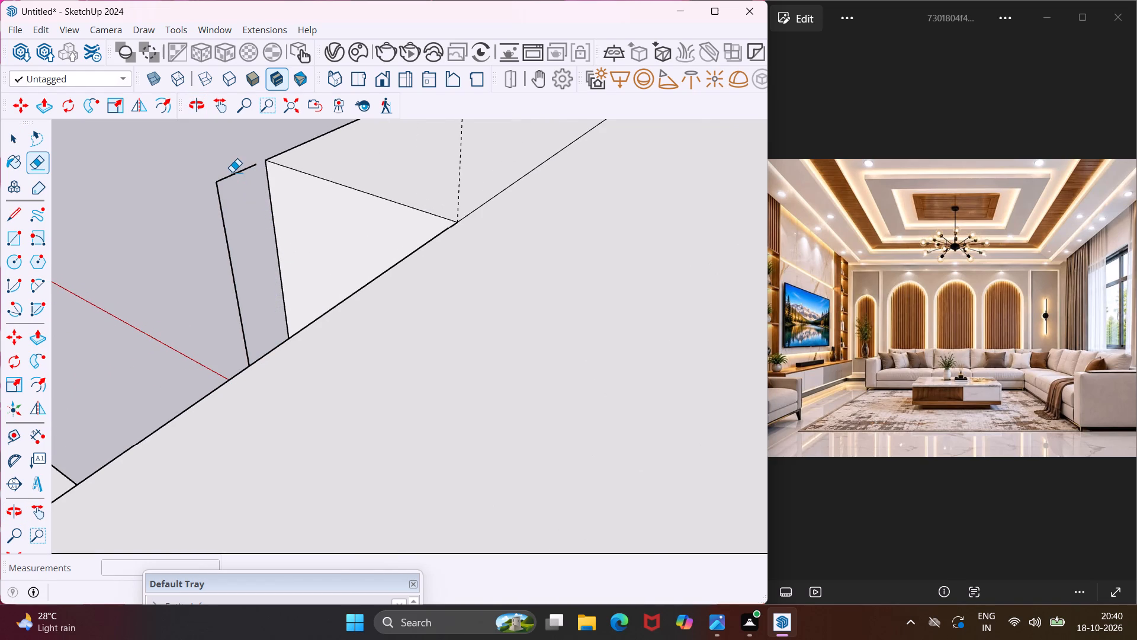
{"action": "left_click", "coordinate": [236, 172]}
{"action": "left_click", "coordinate": [221, 210]}
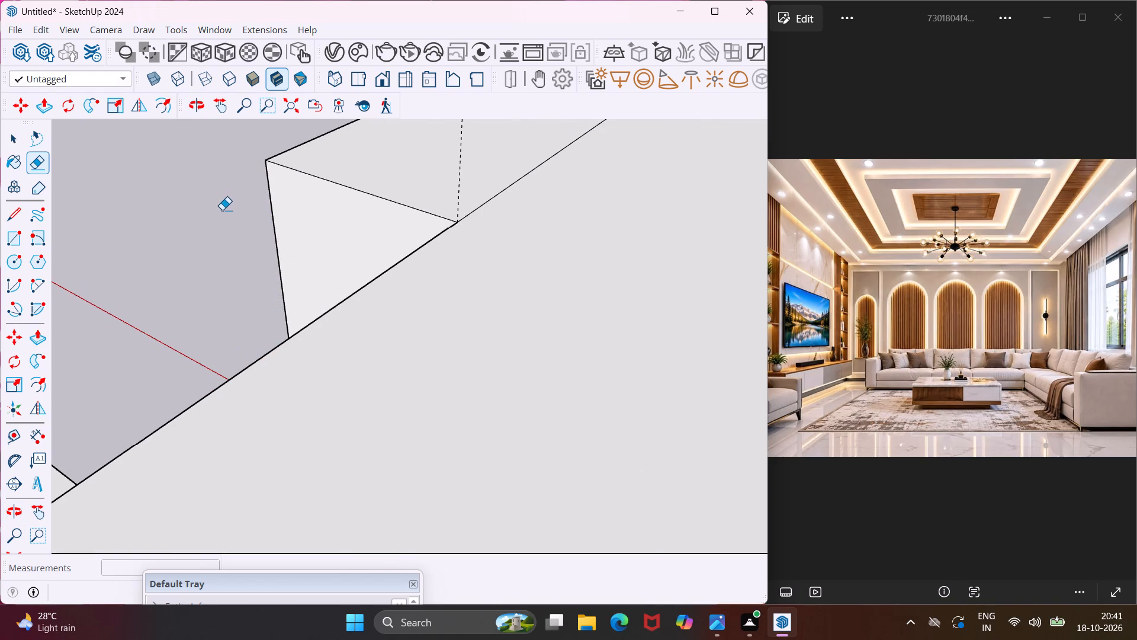
{"action": "scroll", "coordinate": [222, 210], "scroll_direction": "down", "scroll_amount": 5}
{"action": "middle_click_drag", "start_coordinate": [224, 210], "coordinate": [587, 260]}
{"action": "scroll", "coordinate": [235, 215], "scroll_direction": "down", "scroll_amount": 1}
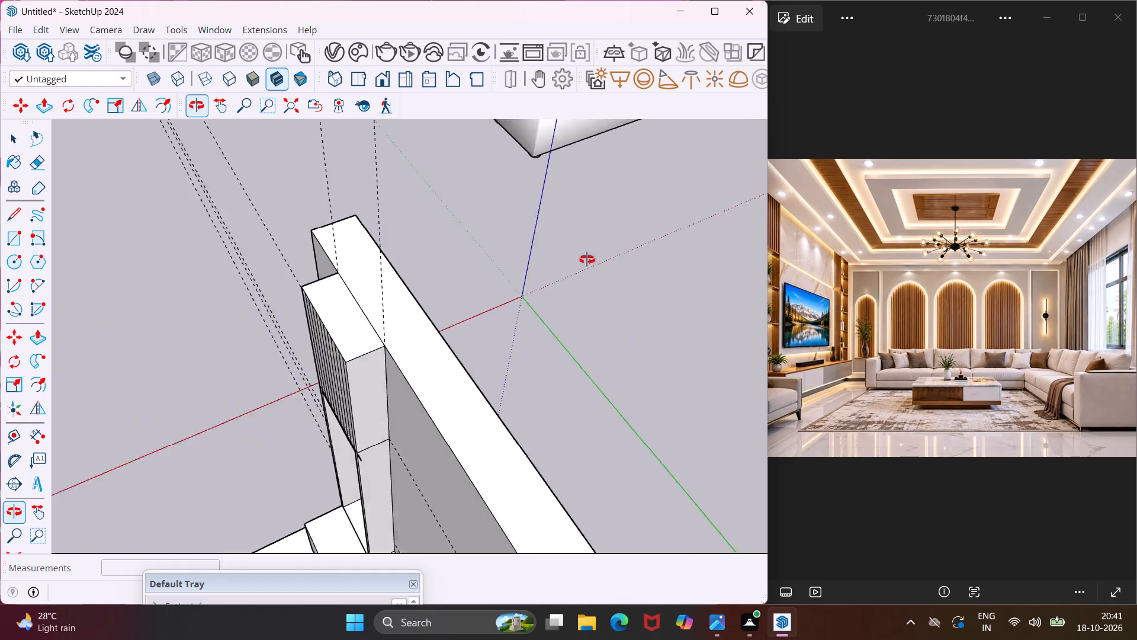
{"action": "middle_click_drag", "start_coordinate": [587, 260], "coordinate": [793, 131]}
{"action": "scroll", "coordinate": [511, 366], "scroll_direction": "up", "scroll_amount": 3}
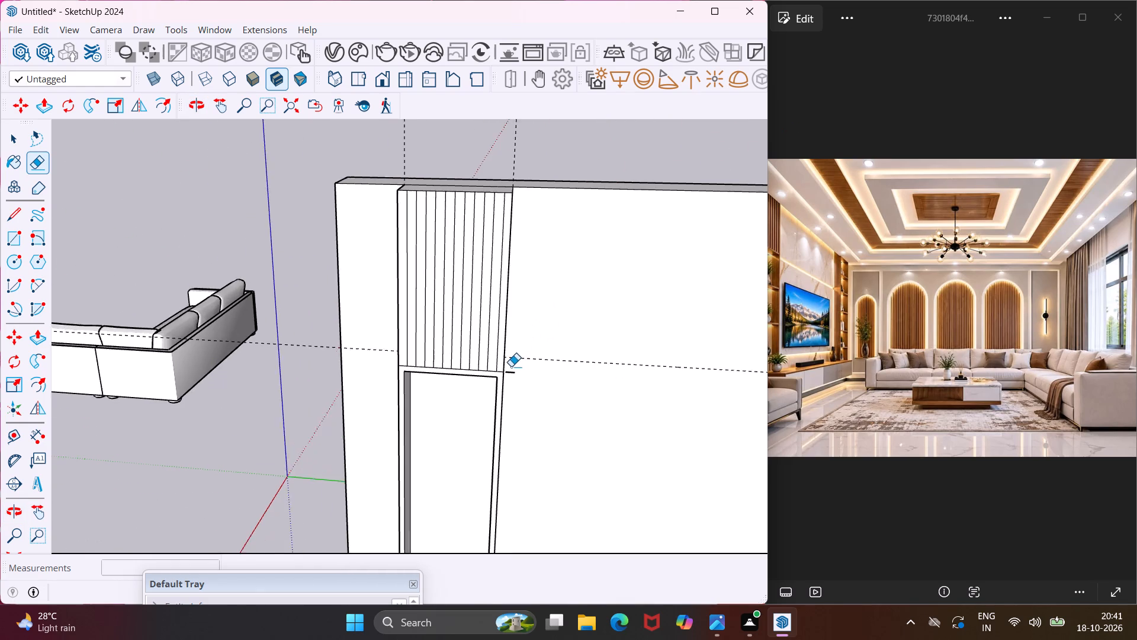
{"action": "scroll", "coordinate": [511, 366], "scroll_direction": "up", "scroll_amount": 9}
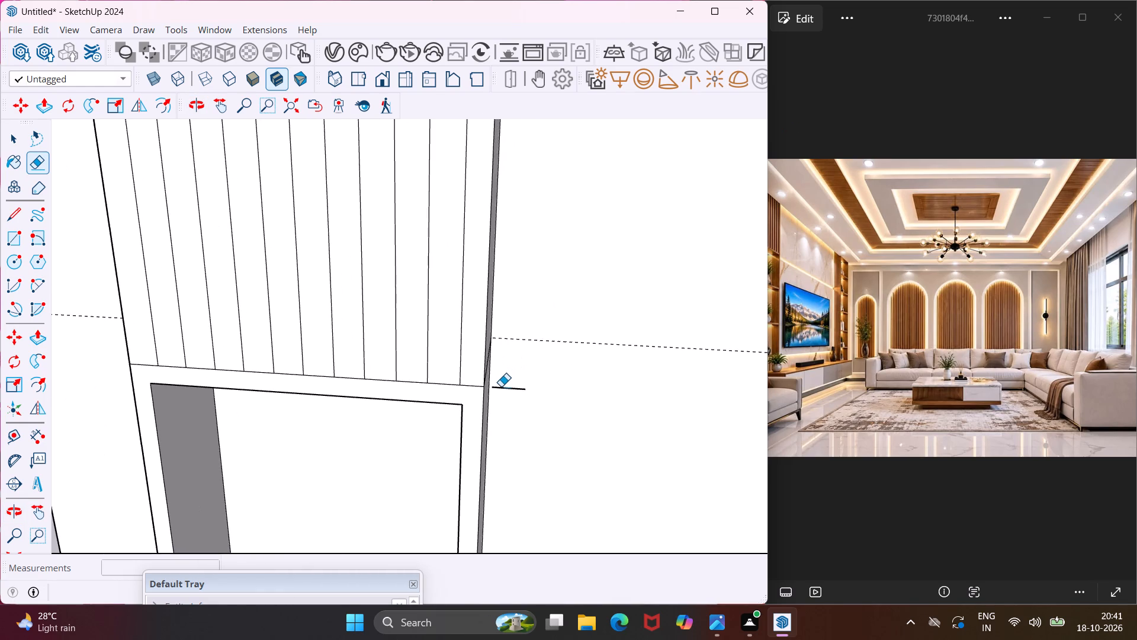
{"action": "left_click", "coordinate": [501, 386]}
{"action": "key", "text": "Escape"}
{"action": "key", "text": "space"}
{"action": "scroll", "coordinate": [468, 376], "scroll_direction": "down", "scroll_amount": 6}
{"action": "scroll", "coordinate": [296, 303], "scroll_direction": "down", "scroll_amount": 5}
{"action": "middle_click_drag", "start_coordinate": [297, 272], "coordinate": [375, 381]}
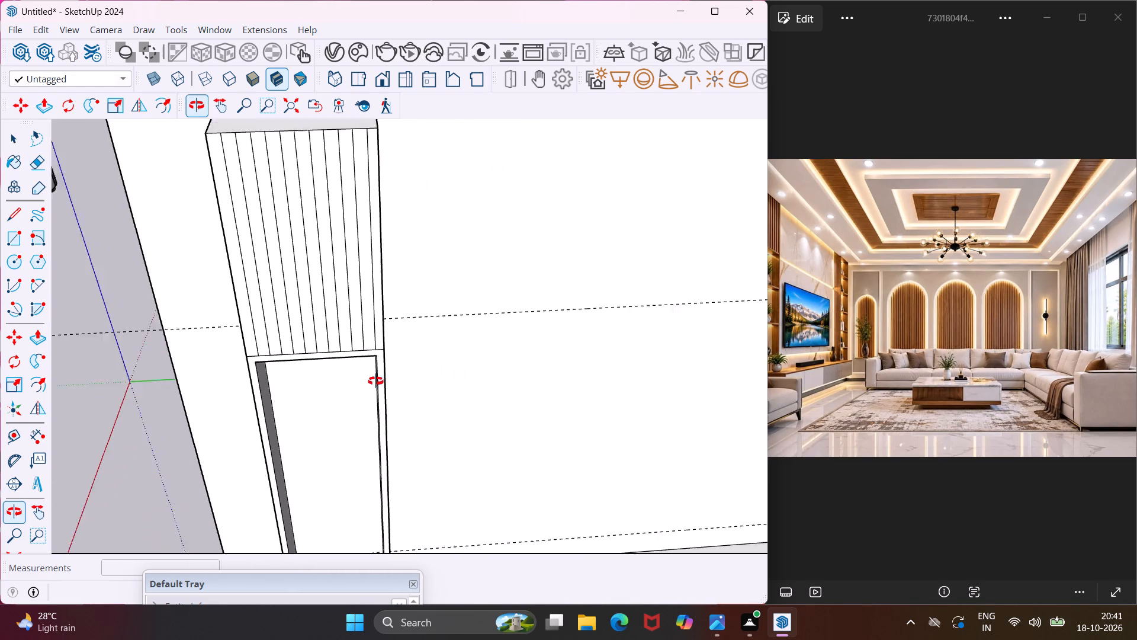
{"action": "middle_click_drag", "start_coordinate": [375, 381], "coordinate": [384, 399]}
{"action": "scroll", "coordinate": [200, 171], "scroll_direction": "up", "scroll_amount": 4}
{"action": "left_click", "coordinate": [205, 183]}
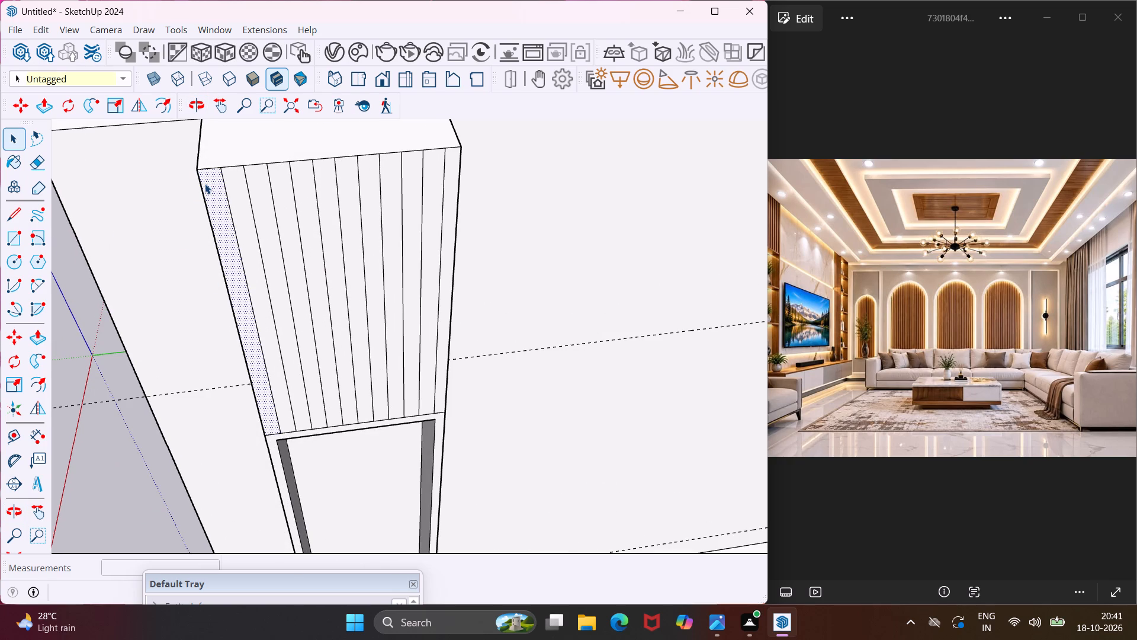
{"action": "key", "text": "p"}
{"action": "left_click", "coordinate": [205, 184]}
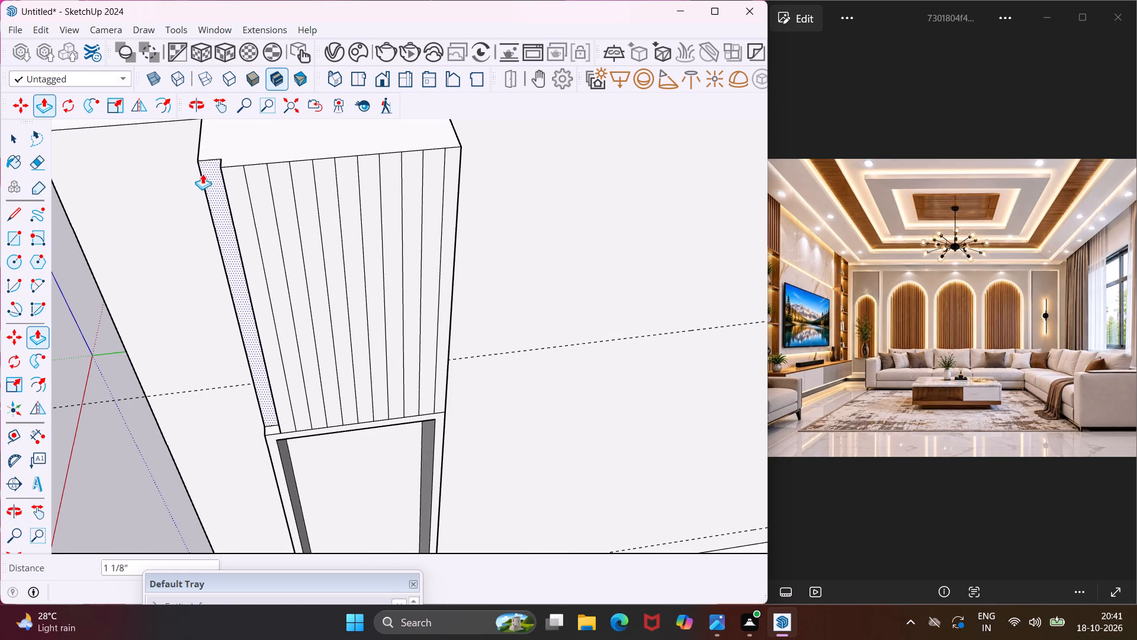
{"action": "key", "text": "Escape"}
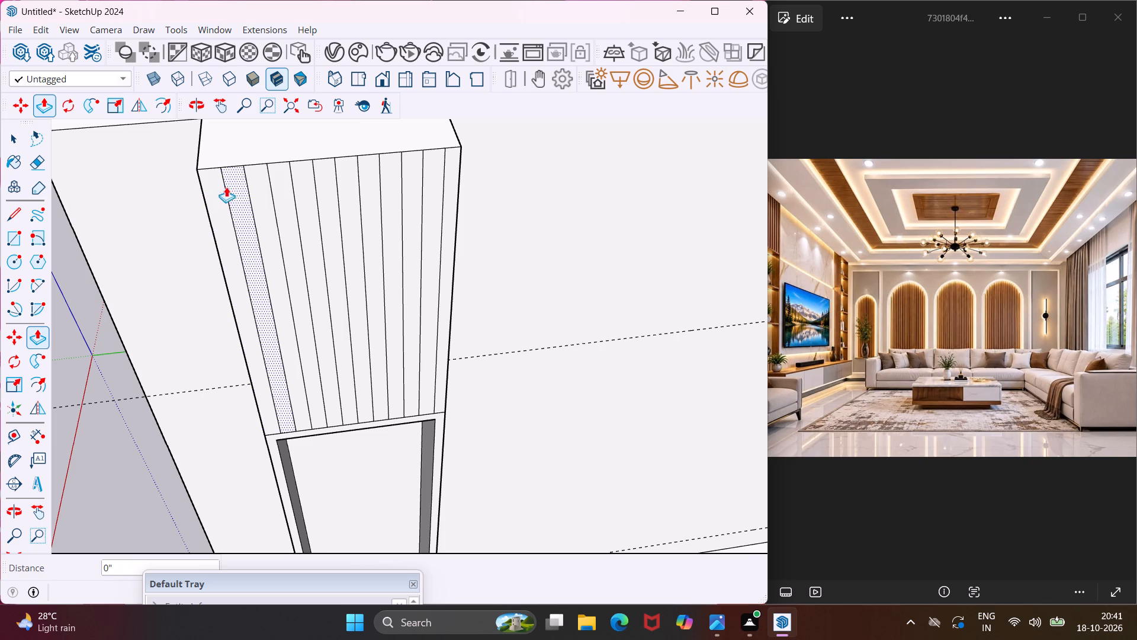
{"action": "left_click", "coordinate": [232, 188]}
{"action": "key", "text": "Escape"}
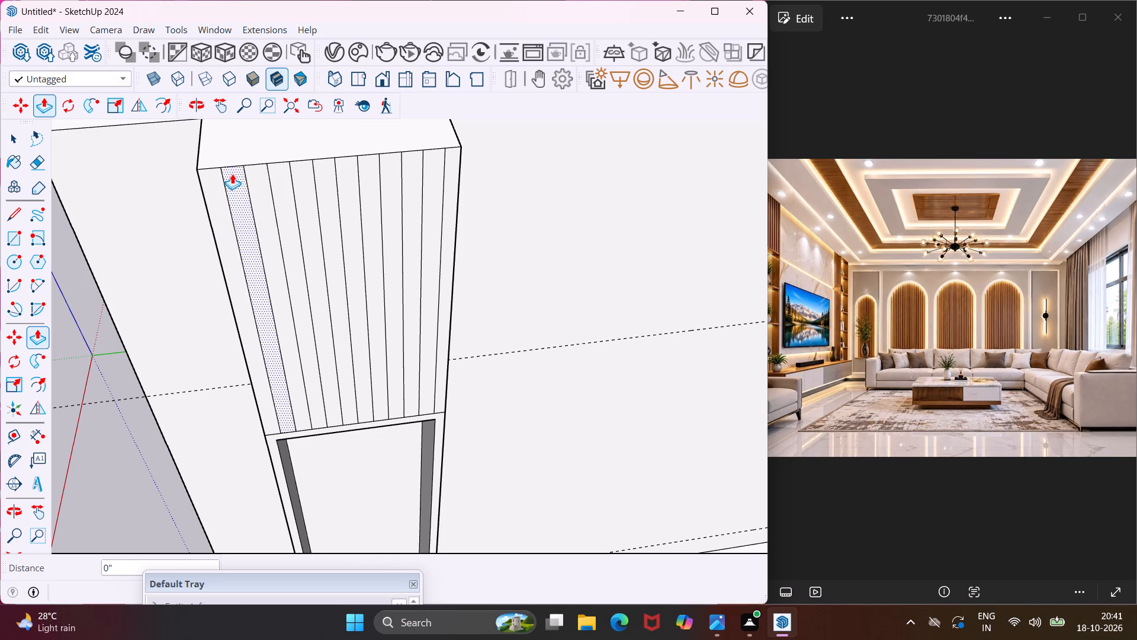
Push/Pull every second strip on the upper block's front face inward 3 3/8", beginning with the second, to form vertical grooves.
{"action": "key", "text": "space"}
{"action": "left_click", "coordinate": [232, 176]}
{"action": "key", "text": "p"}
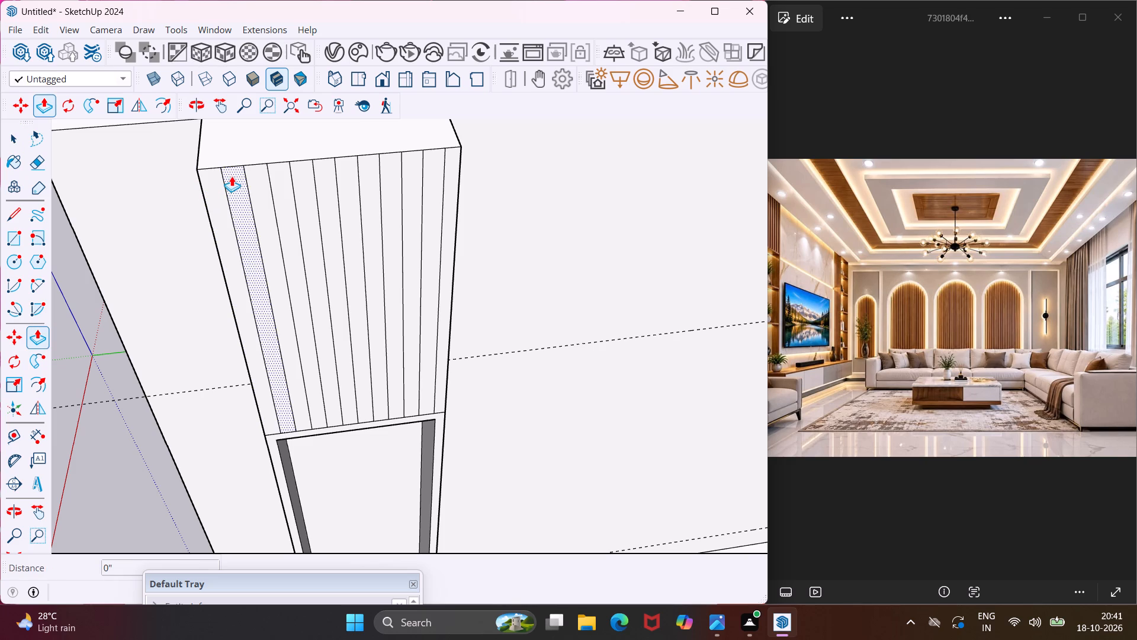
{"action": "left_click", "coordinate": [232, 176]}
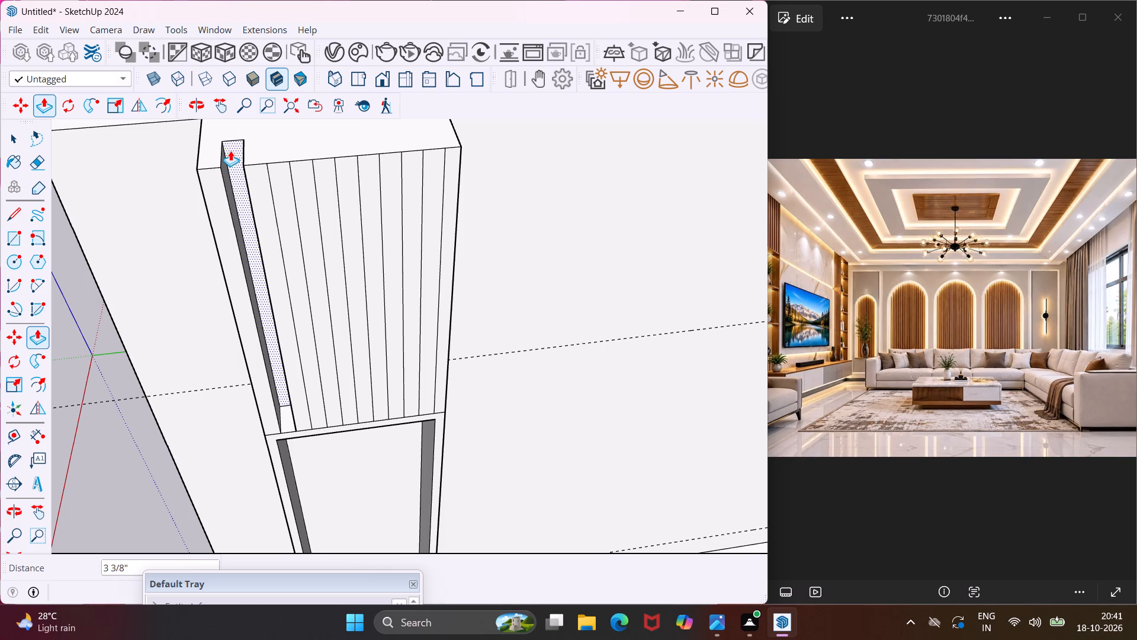
{"action": "left_click", "coordinate": [231, 150]}
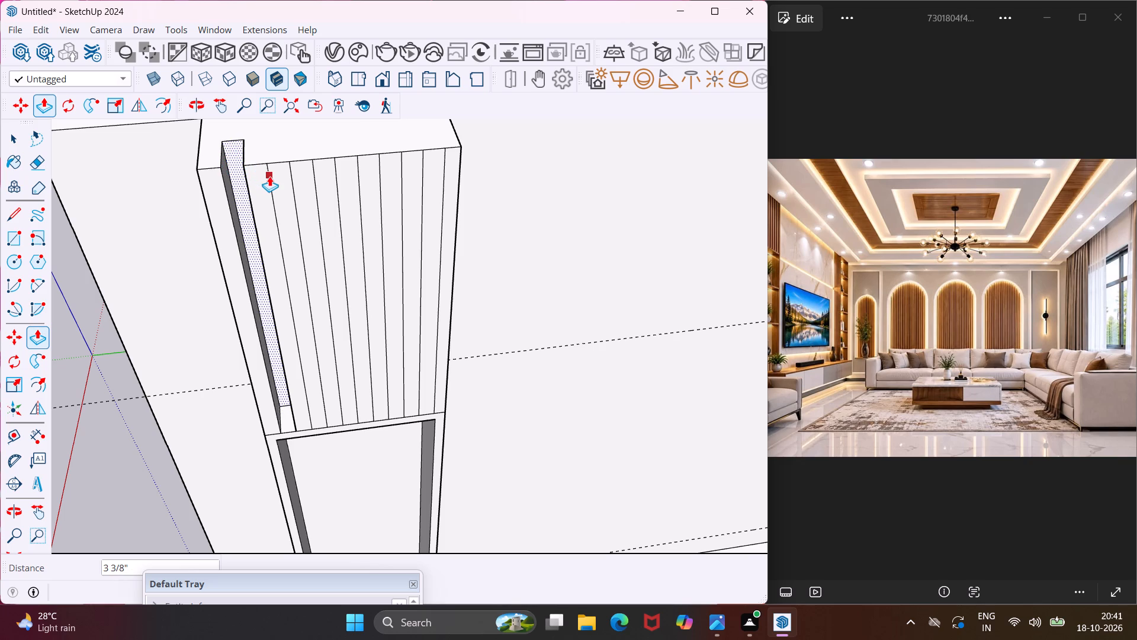
{"action": "key", "text": "Escape"}
{"action": "double_click", "coordinate": [275, 177]}
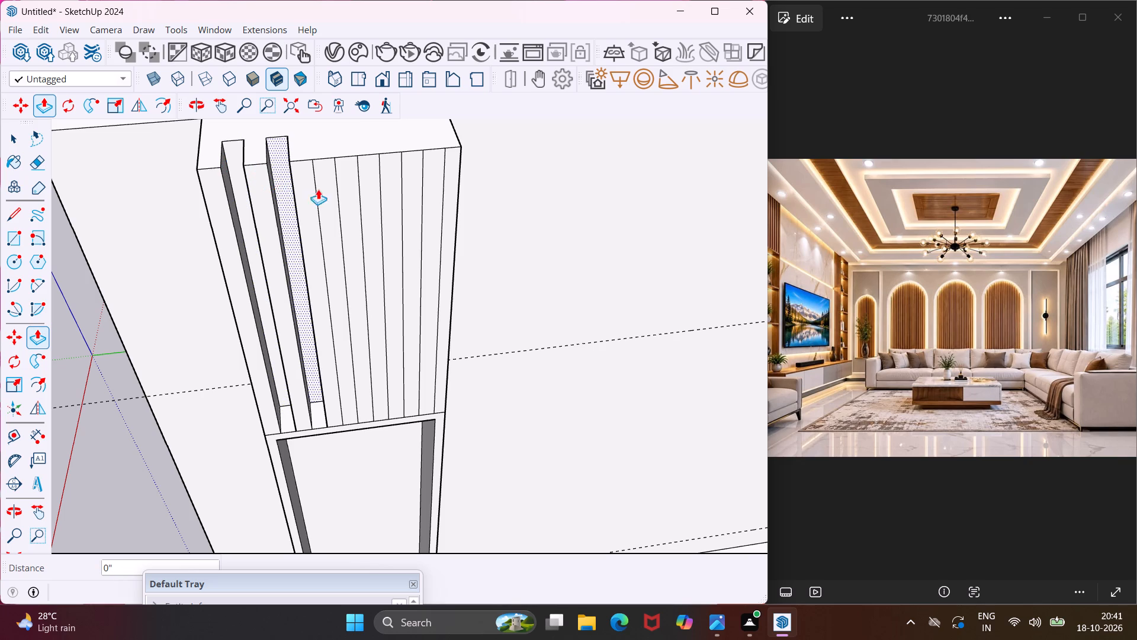
{"action": "double_click", "coordinate": [333, 190]}
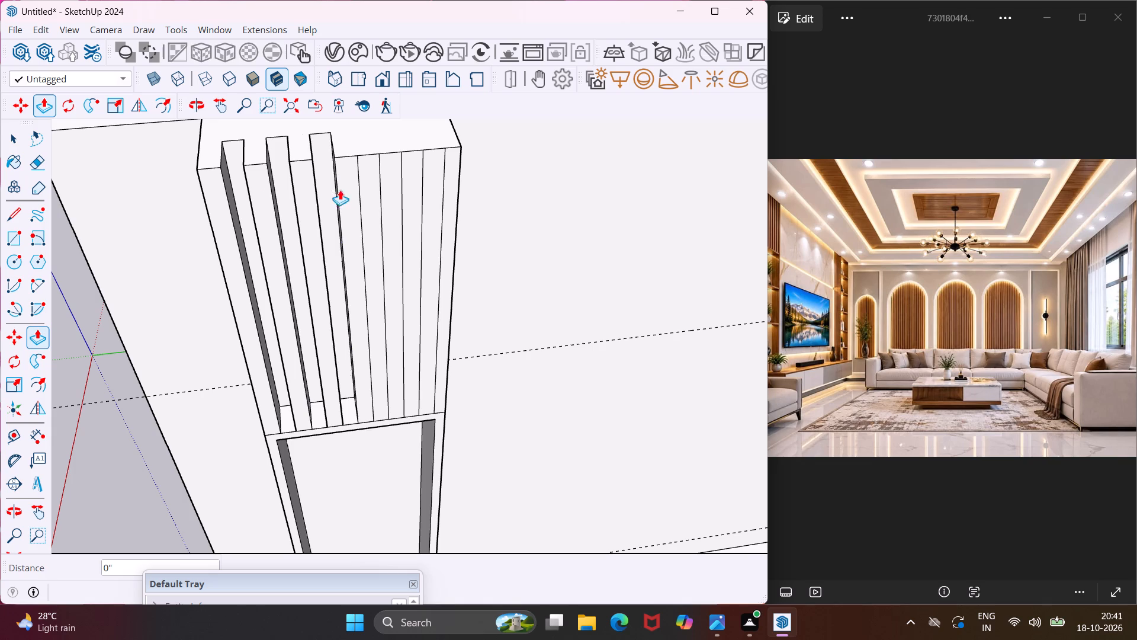
{"action": "double_click", "coordinate": [365, 197]}
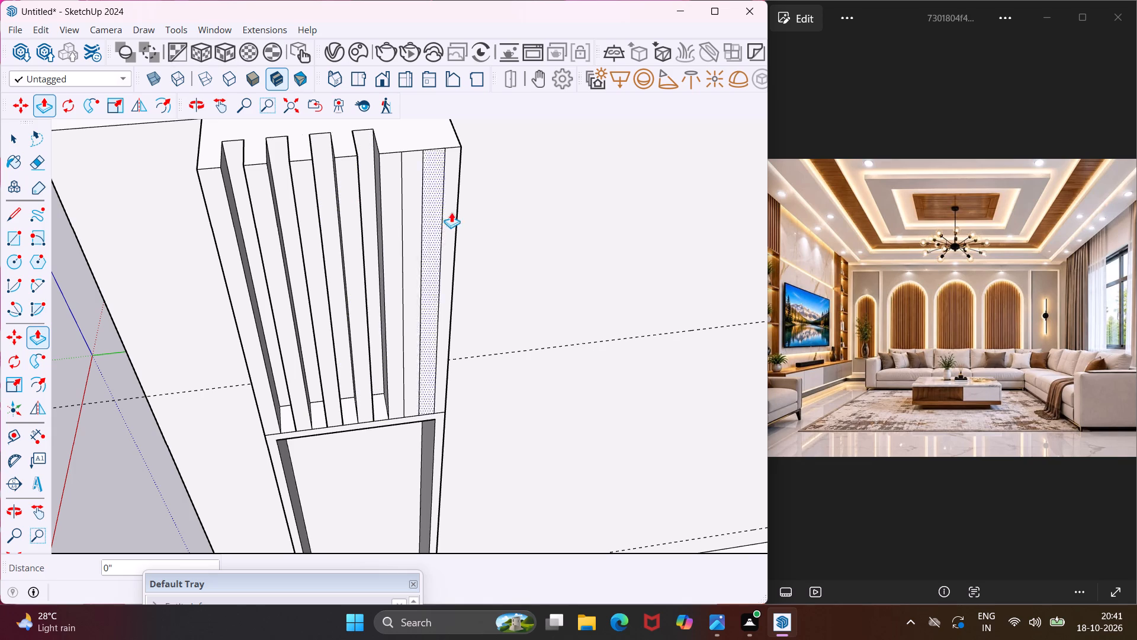
{"action": "double_click", "coordinate": [410, 207]}
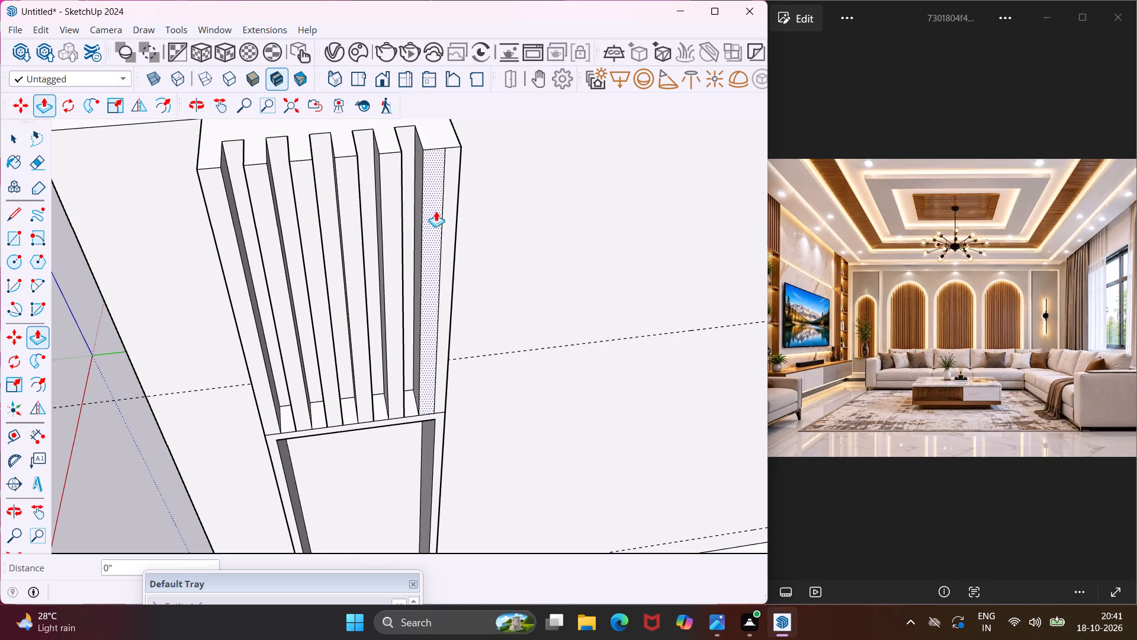
{"action": "double_click", "coordinate": [445, 217]}
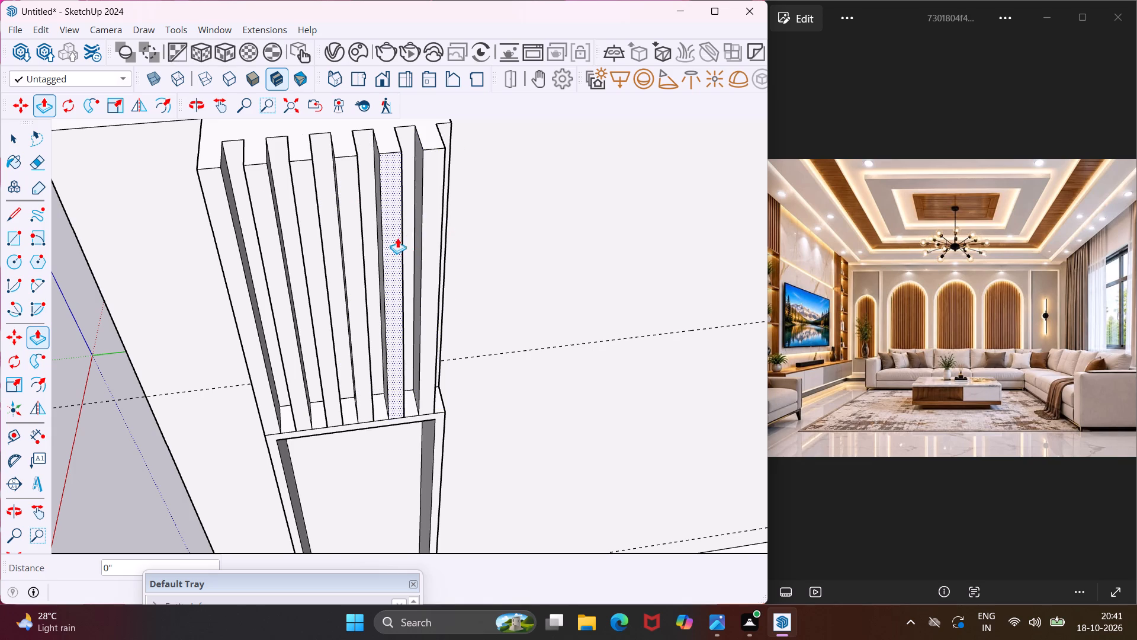
{"action": "scroll", "coordinate": [396, 238], "scroll_direction": "down", "scroll_amount": 5}
{"action": "key", "text": "Escape"}
{"action": "key", "text": "space"}
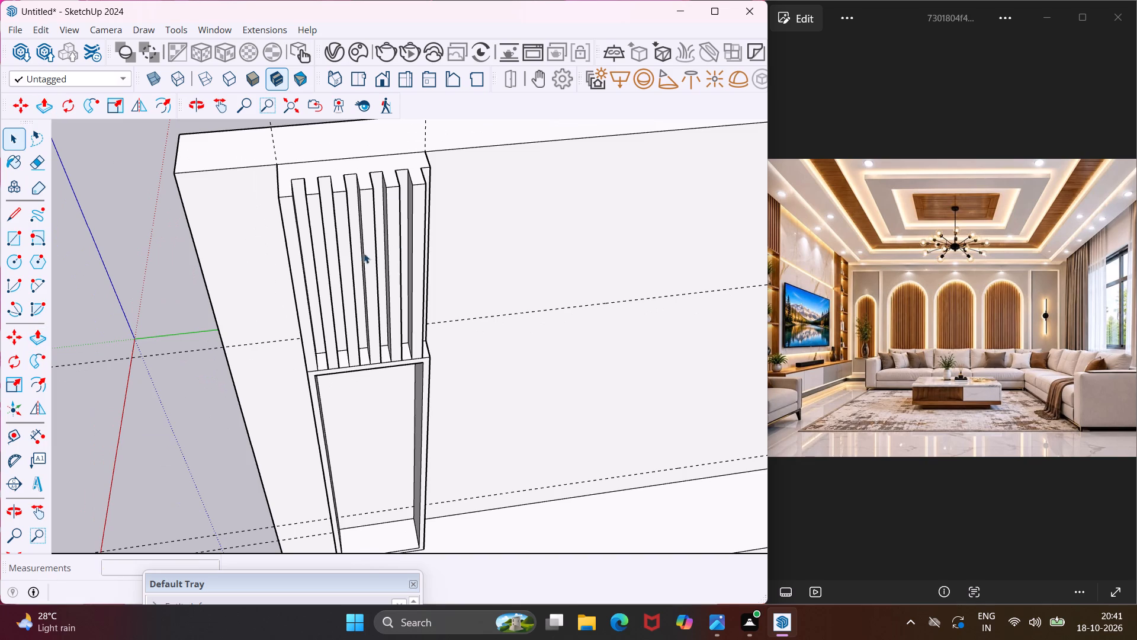
Draw a thin horizontal rectangle about 15/16" by 1' 4" across the back face of the framed recess below the slatted block.
{"action": "middle_click_drag", "start_coordinate": [341, 277], "coordinate": [492, 132]}
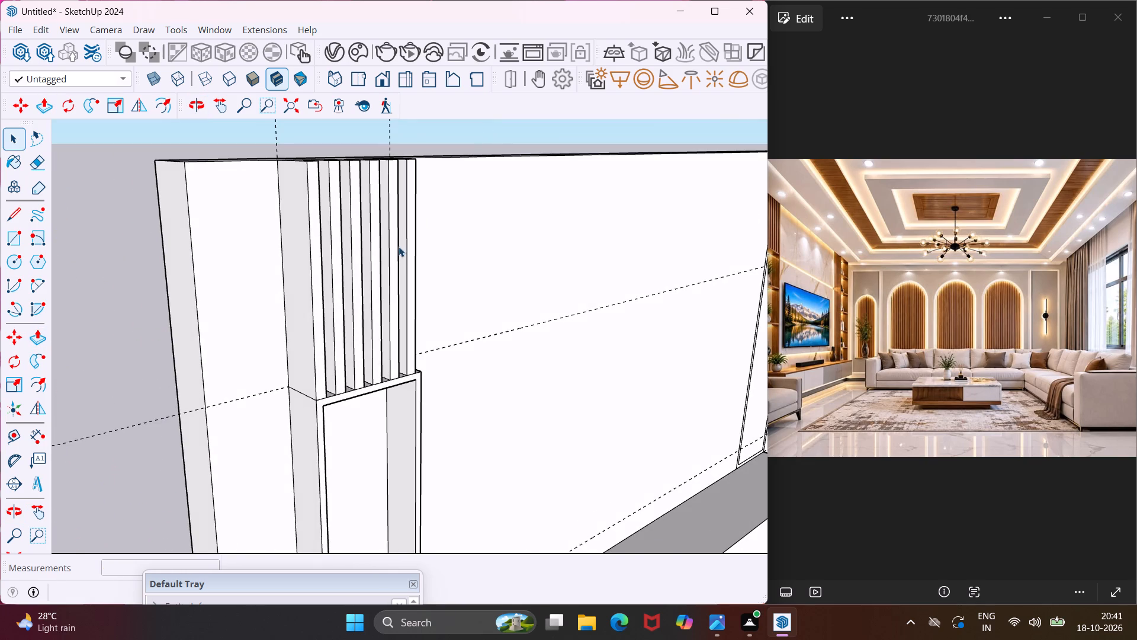
{"action": "scroll", "coordinate": [393, 257], "scroll_direction": "down", "scroll_amount": 6}
{"action": "middle_click_drag", "start_coordinate": [459, 351], "coordinate": [441, 341]}
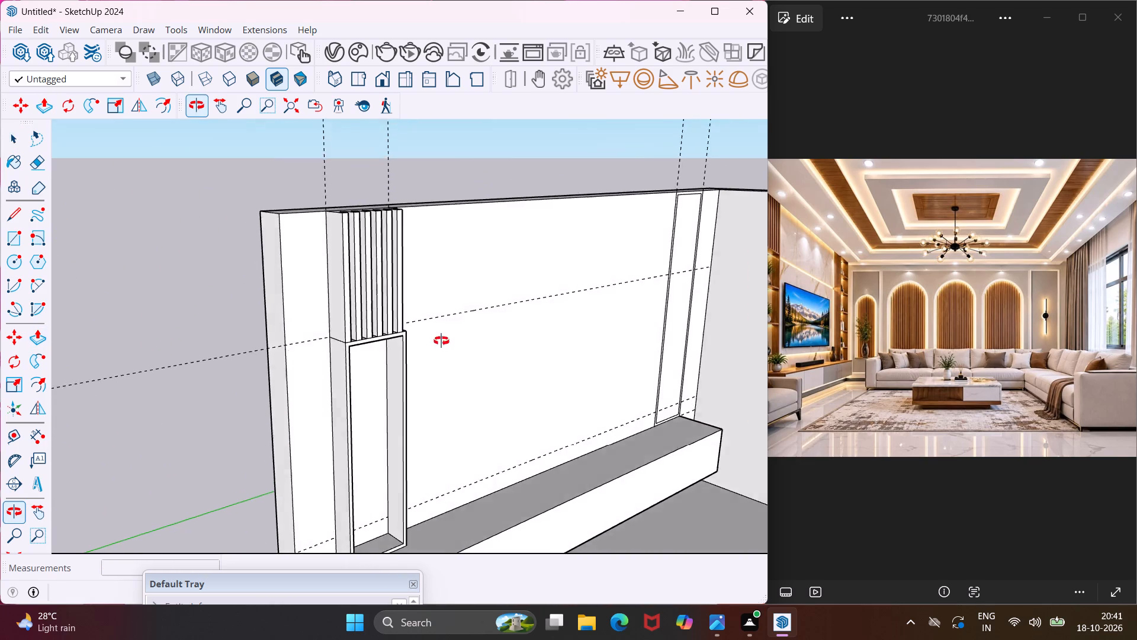
{"action": "middle_click_drag", "start_coordinate": [441, 341], "coordinate": [300, 332]}
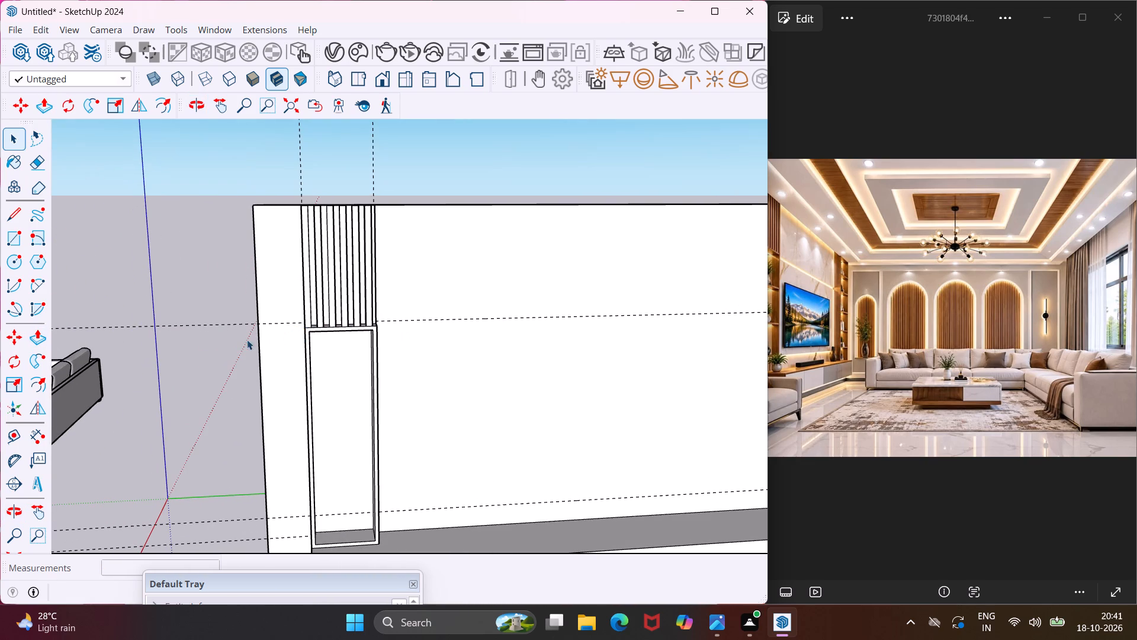
{"action": "left_click", "coordinate": [9, 243]}
{"action": "scroll", "coordinate": [359, 373], "scroll_direction": "up", "scroll_amount": 5}
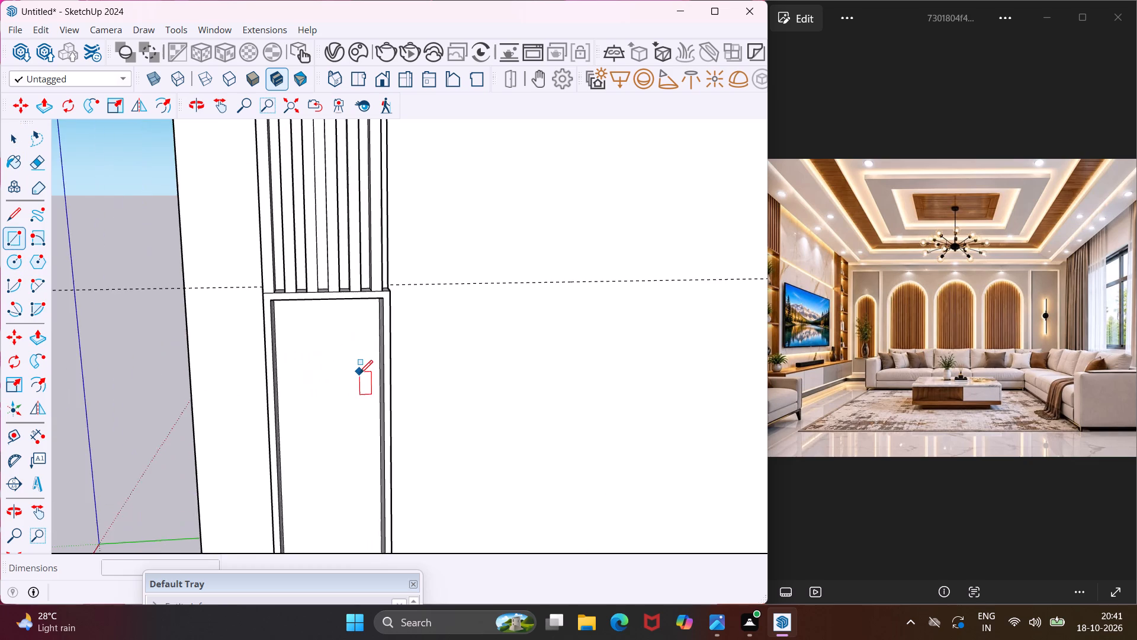
{"action": "scroll", "coordinate": [359, 373], "scroll_direction": "up", "scroll_amount": 3}
{"action": "middle_click_drag", "start_coordinate": [359, 372], "coordinate": [382, 320]}
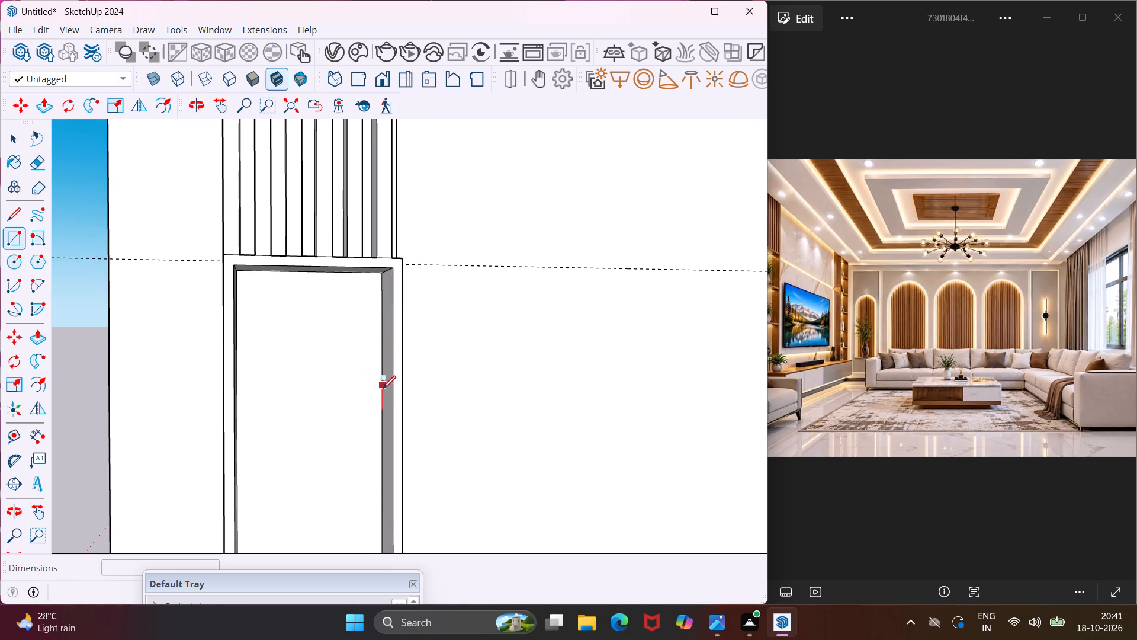
{"action": "scroll", "coordinate": [383, 397], "scroll_direction": "up", "scroll_amount": 3}
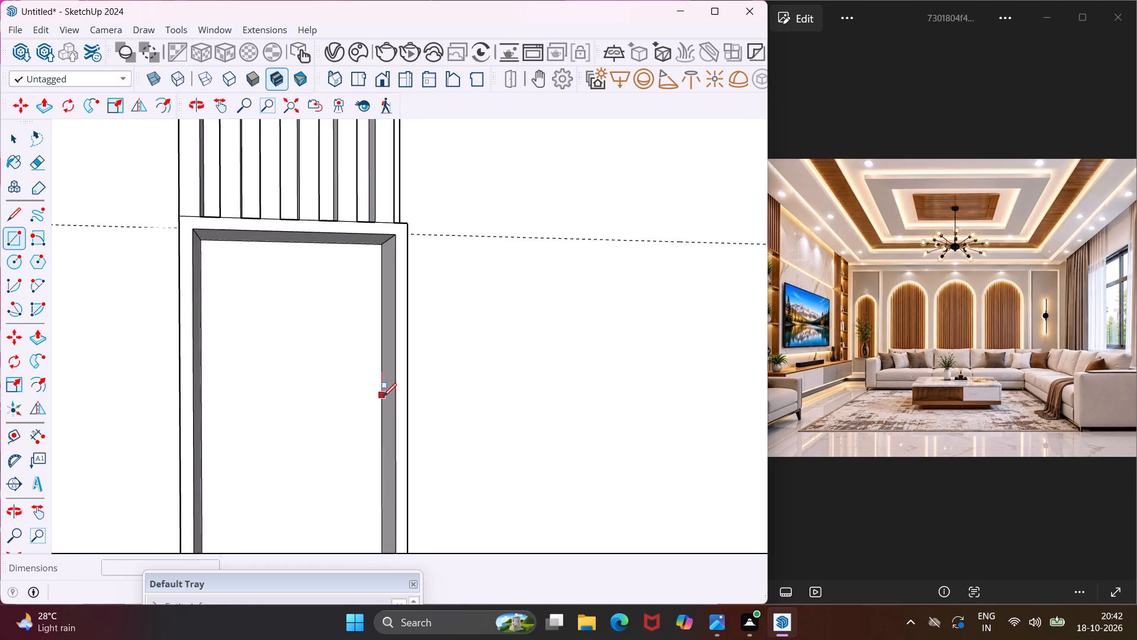
{"action": "left_click", "coordinate": [383, 396]}
{"action": "scroll", "coordinate": [268, 409], "scroll_direction": "down", "scroll_amount": 1}
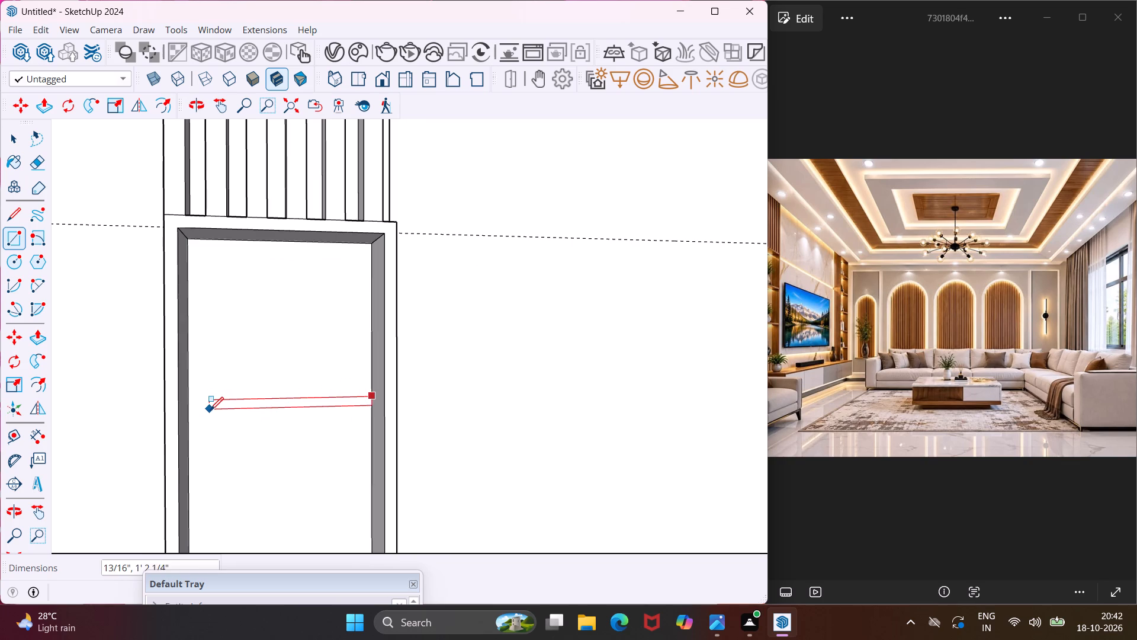
{"action": "scroll", "coordinate": [186, 412], "scroll_direction": "up", "scroll_amount": 4}
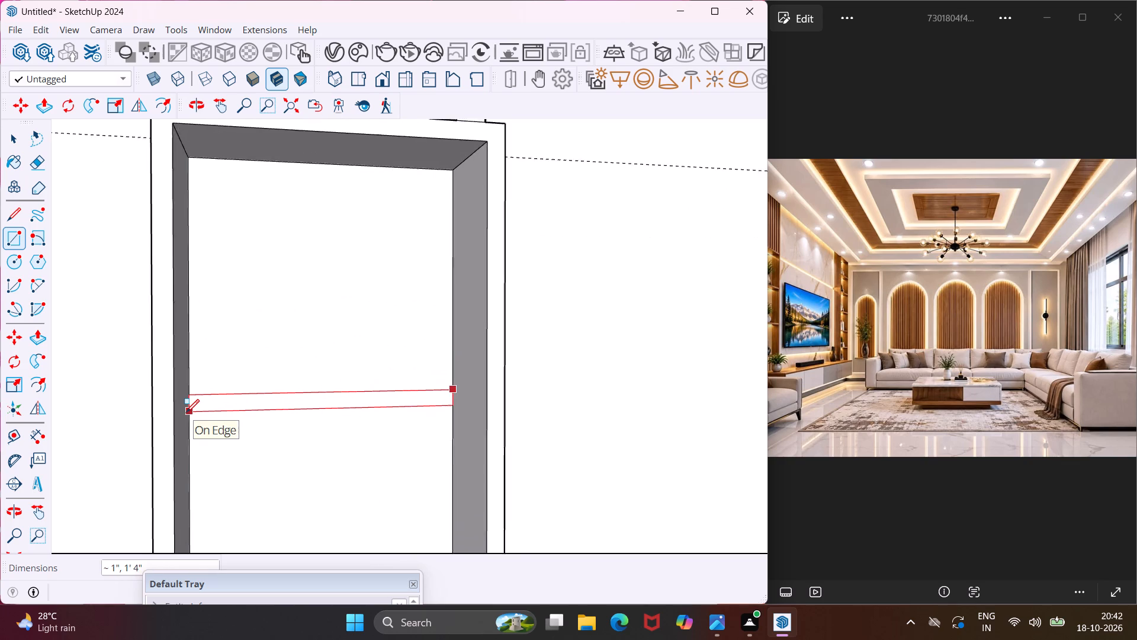
{"action": "scroll", "coordinate": [186, 412], "scroll_direction": "up", "scroll_amount": 1}
{"action": "left_click", "coordinate": [186, 412]}
{"action": "key", "text": "Escape"}
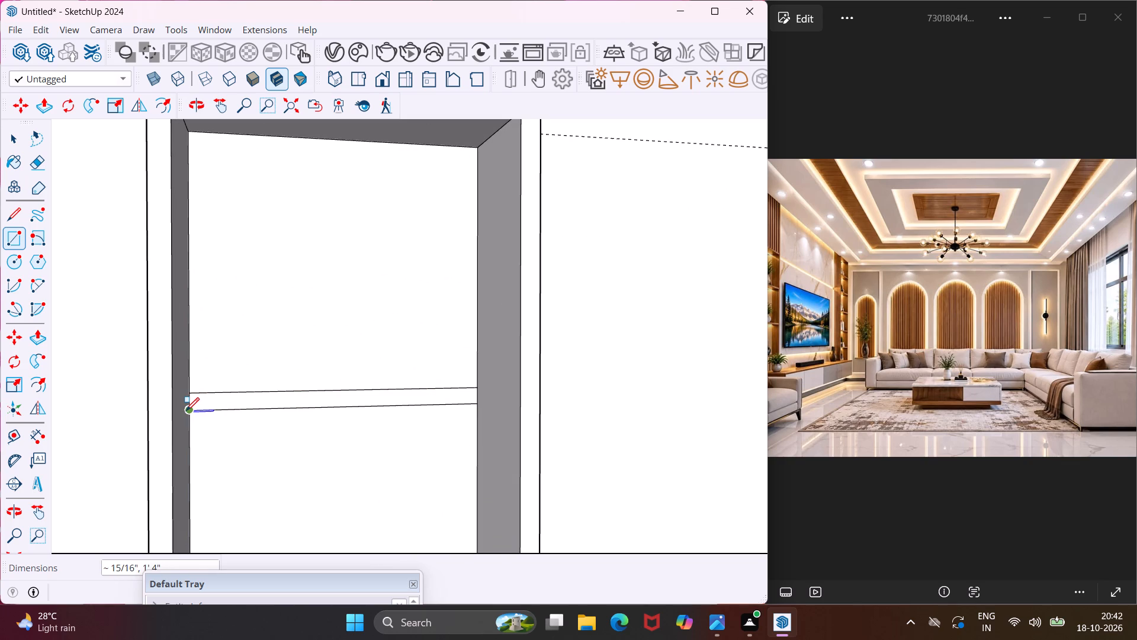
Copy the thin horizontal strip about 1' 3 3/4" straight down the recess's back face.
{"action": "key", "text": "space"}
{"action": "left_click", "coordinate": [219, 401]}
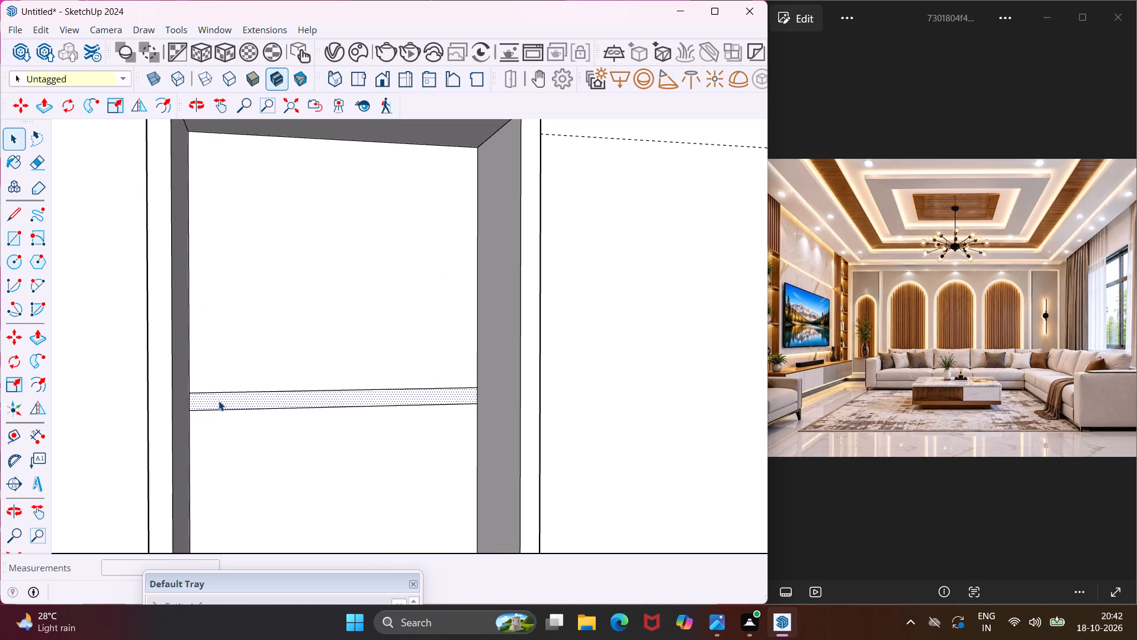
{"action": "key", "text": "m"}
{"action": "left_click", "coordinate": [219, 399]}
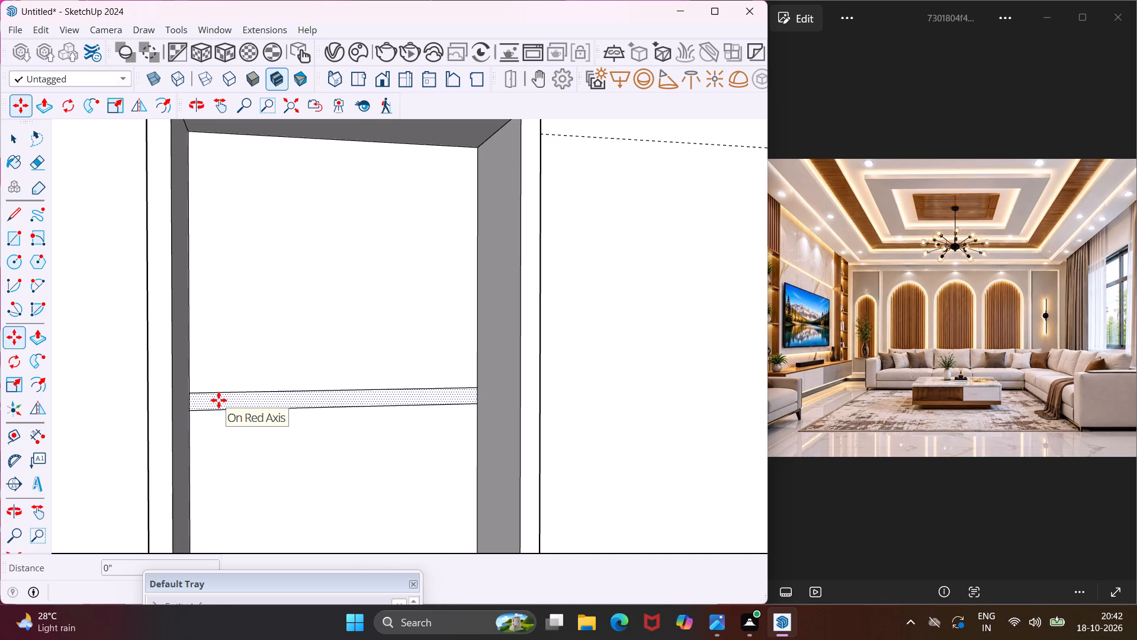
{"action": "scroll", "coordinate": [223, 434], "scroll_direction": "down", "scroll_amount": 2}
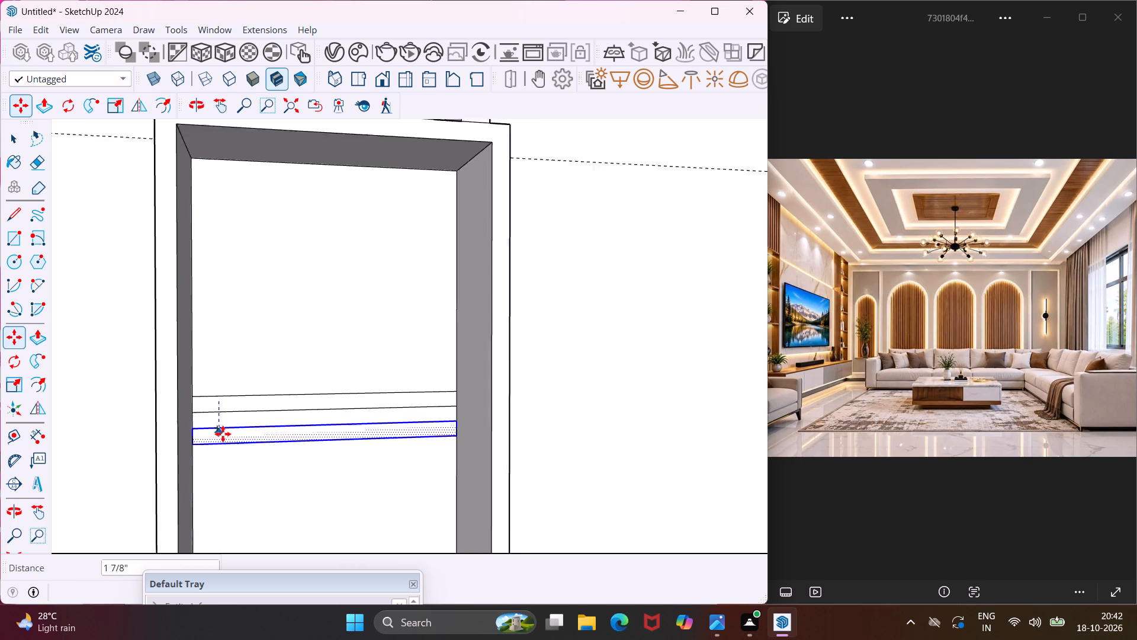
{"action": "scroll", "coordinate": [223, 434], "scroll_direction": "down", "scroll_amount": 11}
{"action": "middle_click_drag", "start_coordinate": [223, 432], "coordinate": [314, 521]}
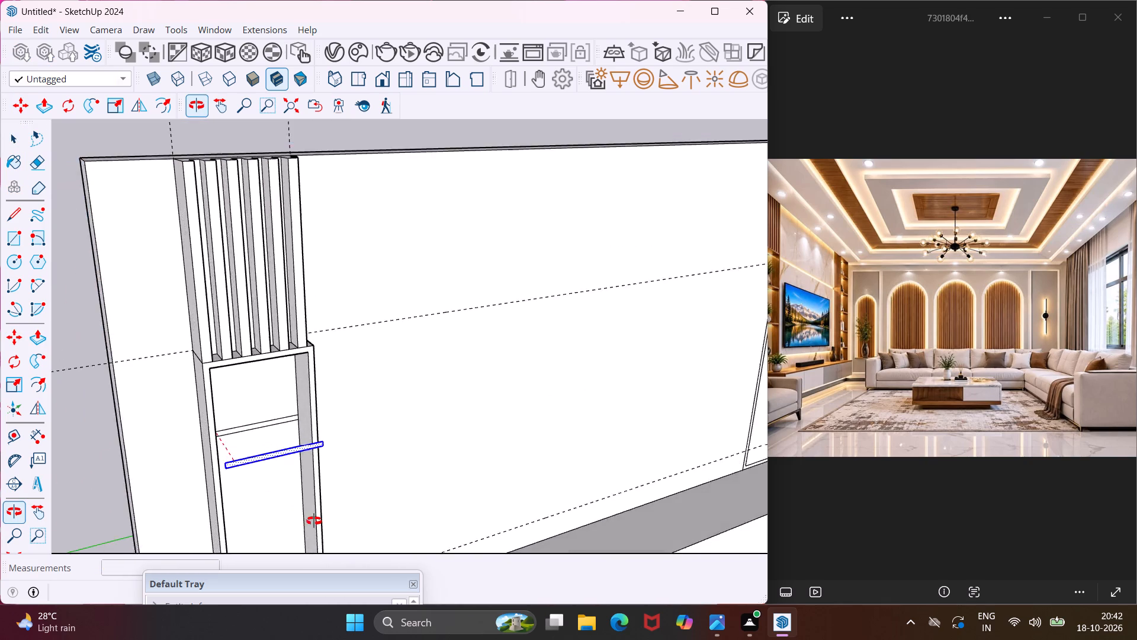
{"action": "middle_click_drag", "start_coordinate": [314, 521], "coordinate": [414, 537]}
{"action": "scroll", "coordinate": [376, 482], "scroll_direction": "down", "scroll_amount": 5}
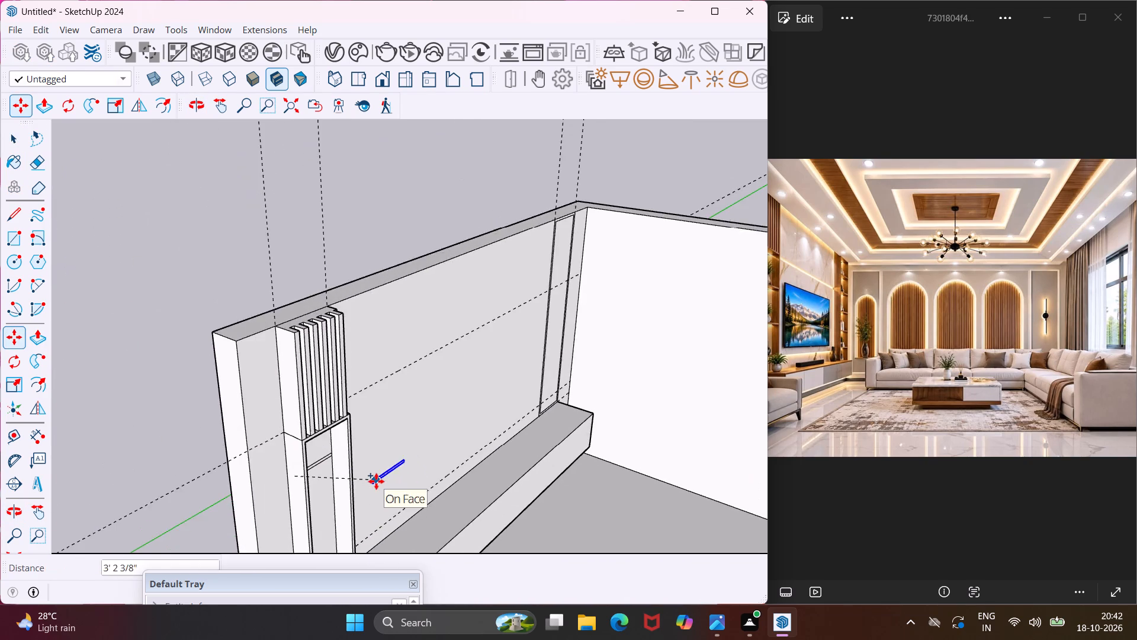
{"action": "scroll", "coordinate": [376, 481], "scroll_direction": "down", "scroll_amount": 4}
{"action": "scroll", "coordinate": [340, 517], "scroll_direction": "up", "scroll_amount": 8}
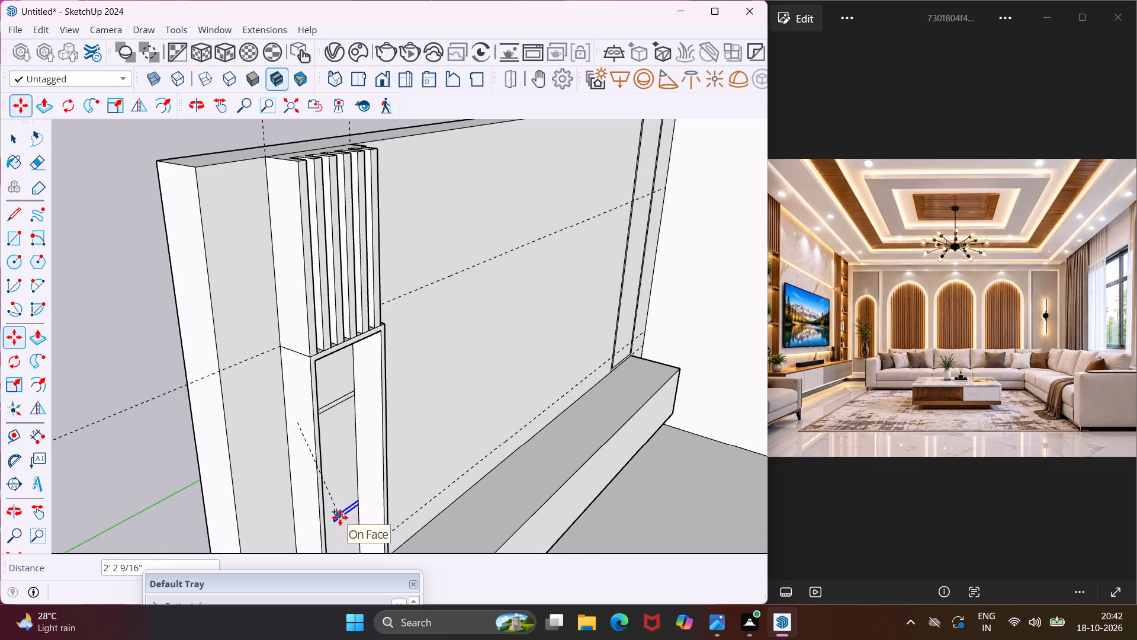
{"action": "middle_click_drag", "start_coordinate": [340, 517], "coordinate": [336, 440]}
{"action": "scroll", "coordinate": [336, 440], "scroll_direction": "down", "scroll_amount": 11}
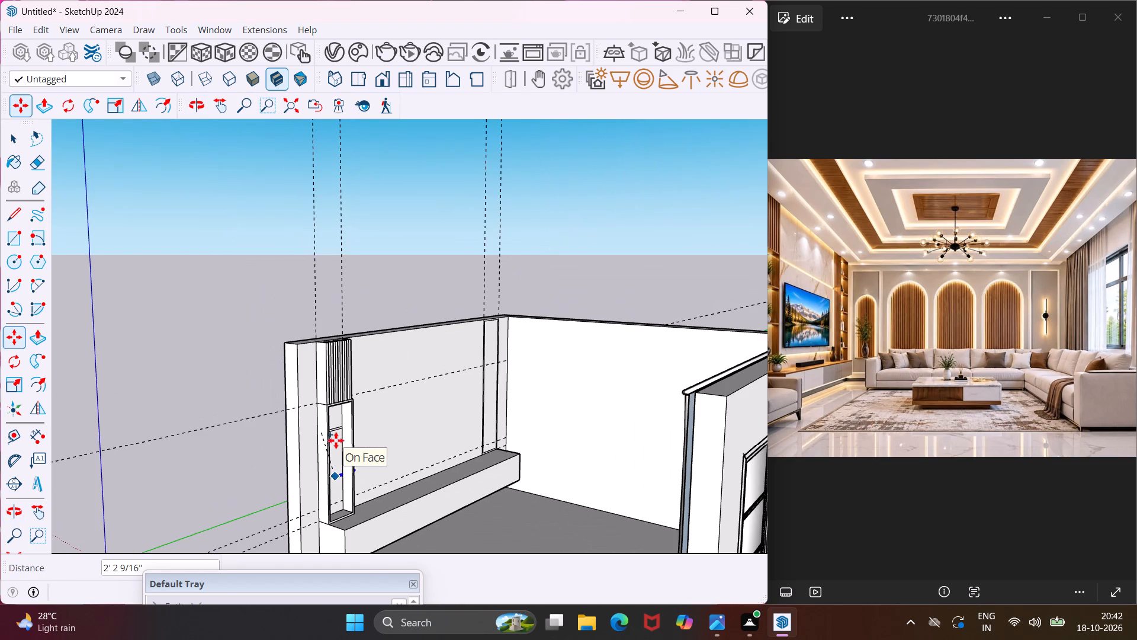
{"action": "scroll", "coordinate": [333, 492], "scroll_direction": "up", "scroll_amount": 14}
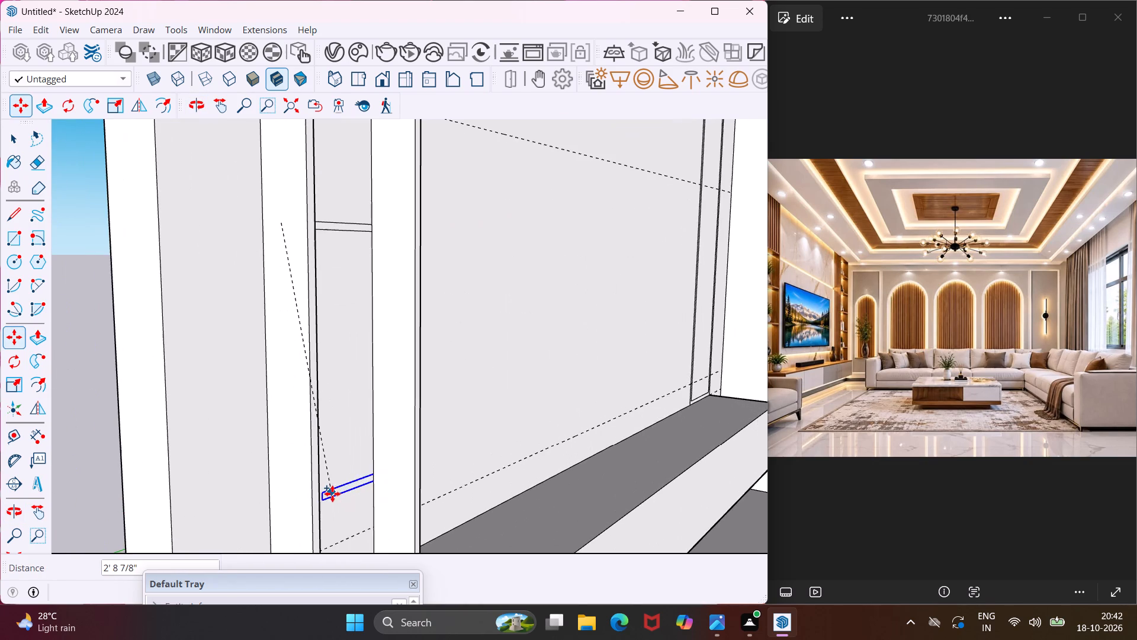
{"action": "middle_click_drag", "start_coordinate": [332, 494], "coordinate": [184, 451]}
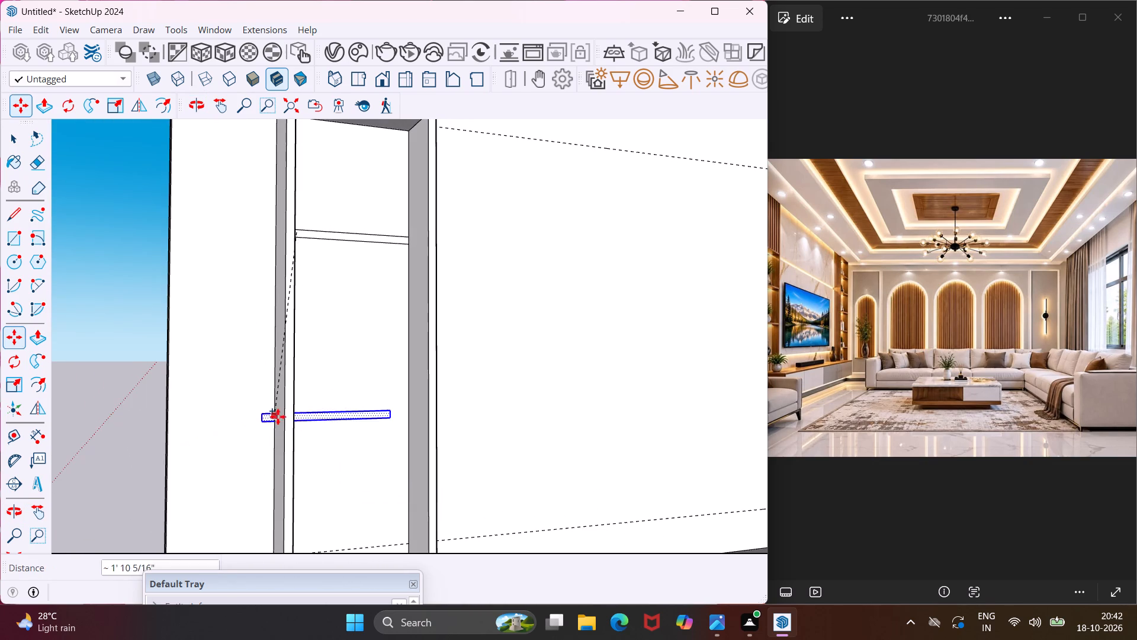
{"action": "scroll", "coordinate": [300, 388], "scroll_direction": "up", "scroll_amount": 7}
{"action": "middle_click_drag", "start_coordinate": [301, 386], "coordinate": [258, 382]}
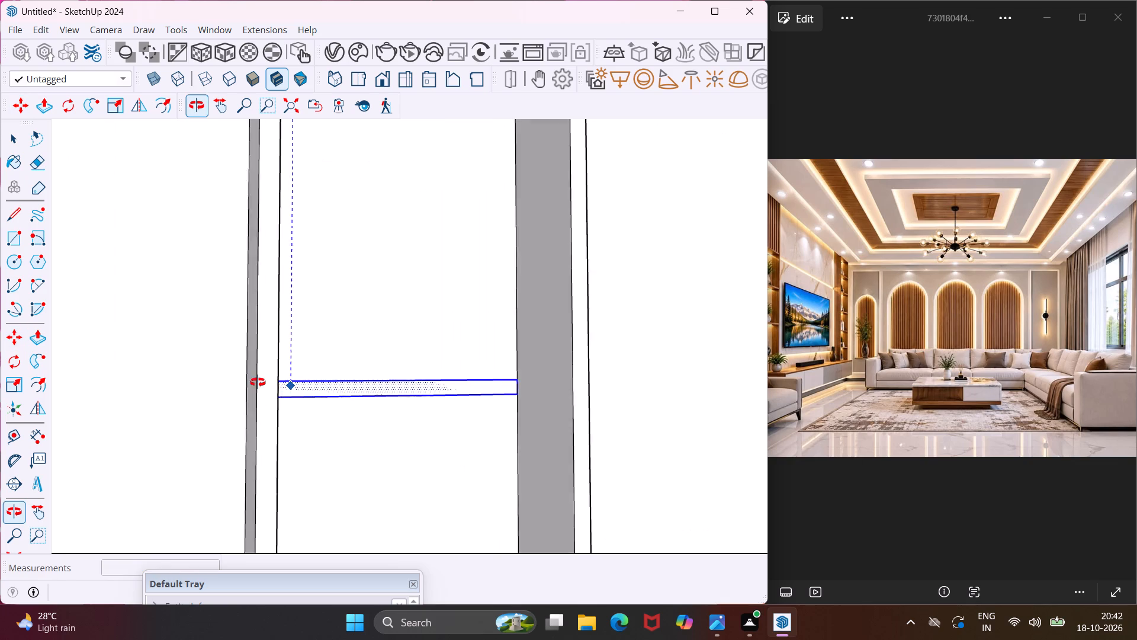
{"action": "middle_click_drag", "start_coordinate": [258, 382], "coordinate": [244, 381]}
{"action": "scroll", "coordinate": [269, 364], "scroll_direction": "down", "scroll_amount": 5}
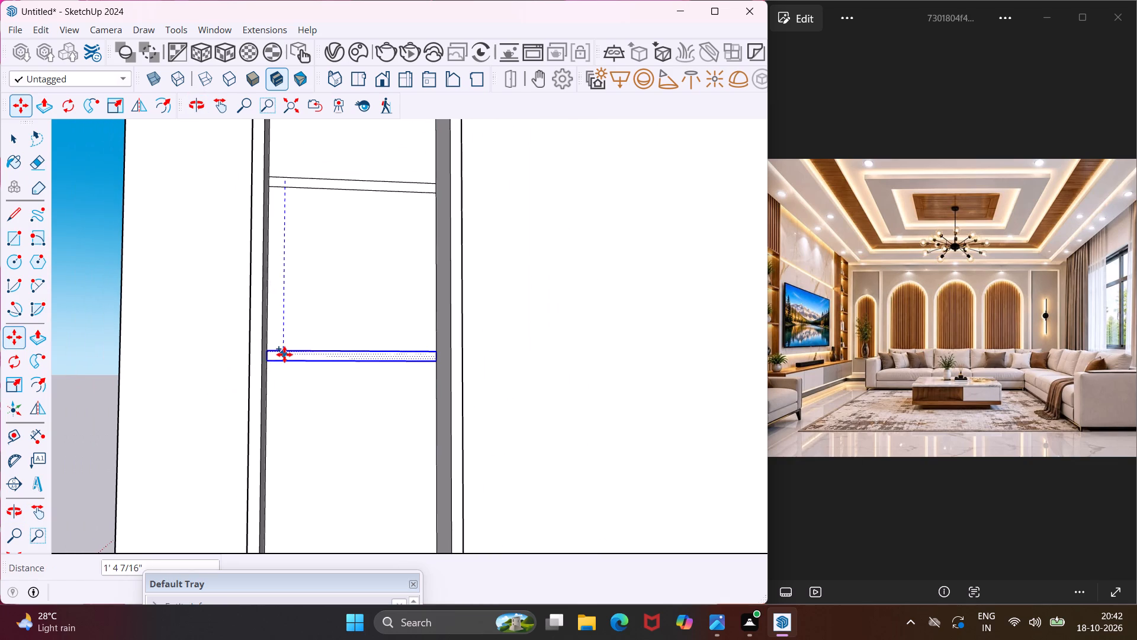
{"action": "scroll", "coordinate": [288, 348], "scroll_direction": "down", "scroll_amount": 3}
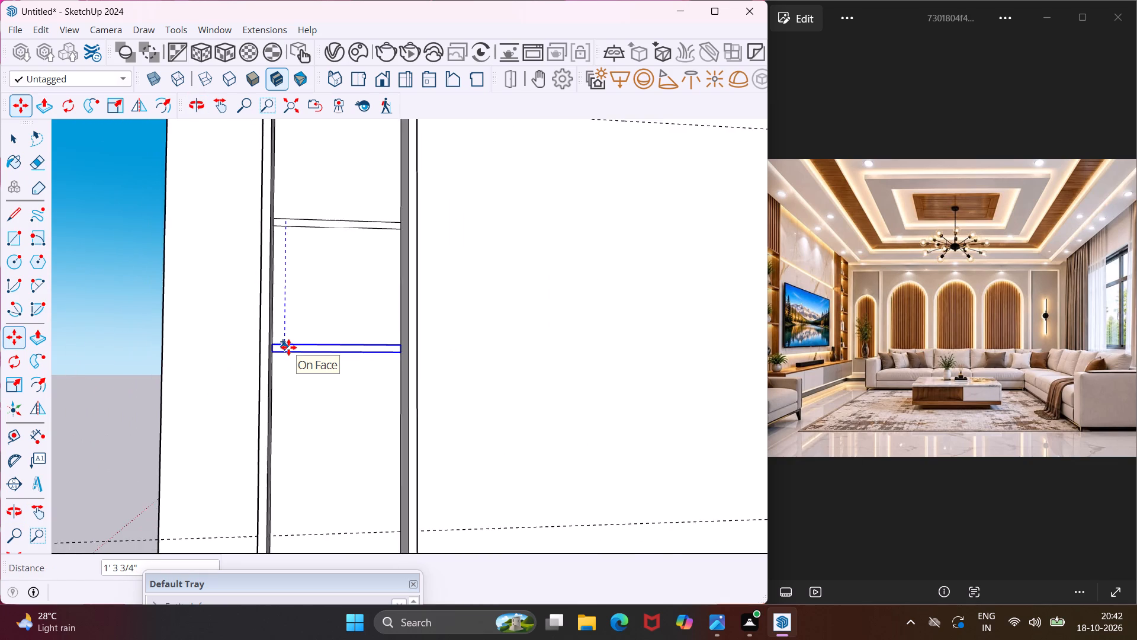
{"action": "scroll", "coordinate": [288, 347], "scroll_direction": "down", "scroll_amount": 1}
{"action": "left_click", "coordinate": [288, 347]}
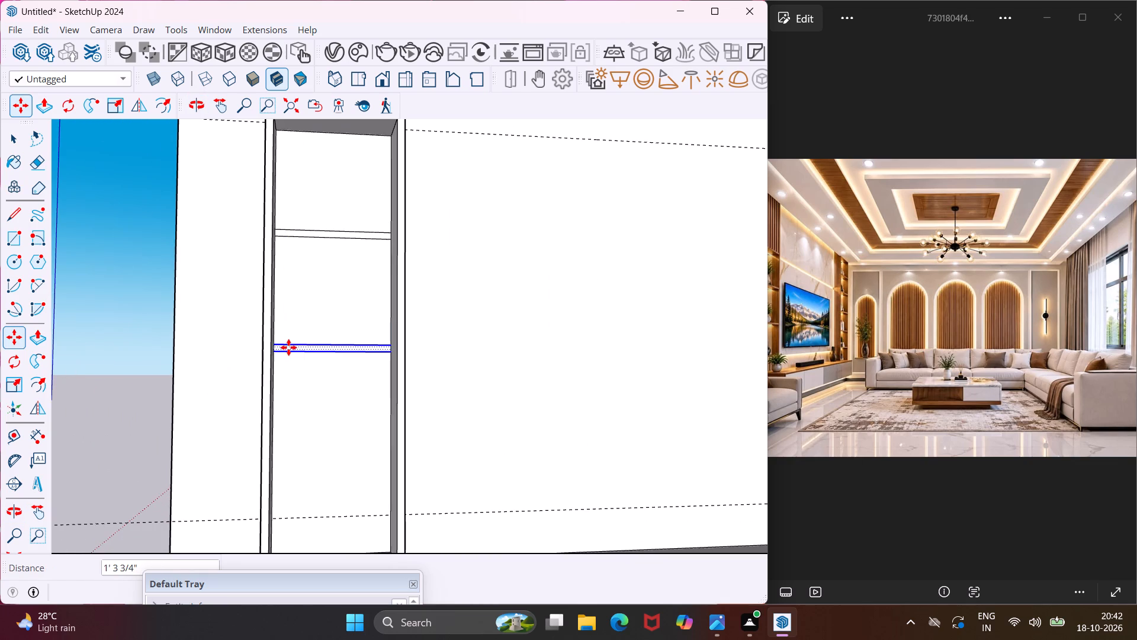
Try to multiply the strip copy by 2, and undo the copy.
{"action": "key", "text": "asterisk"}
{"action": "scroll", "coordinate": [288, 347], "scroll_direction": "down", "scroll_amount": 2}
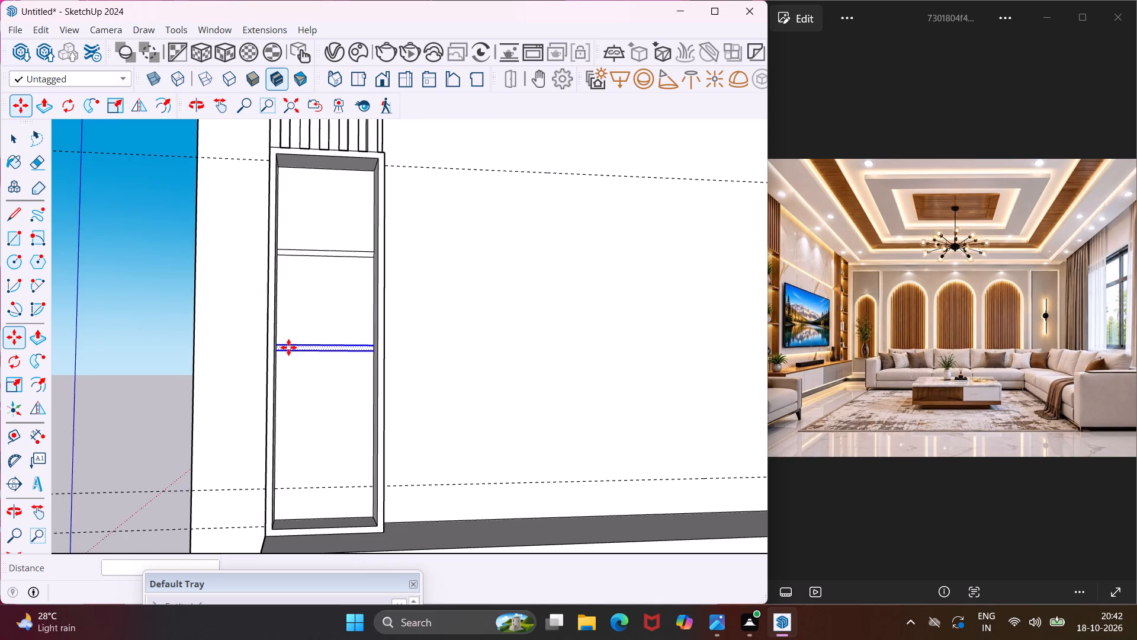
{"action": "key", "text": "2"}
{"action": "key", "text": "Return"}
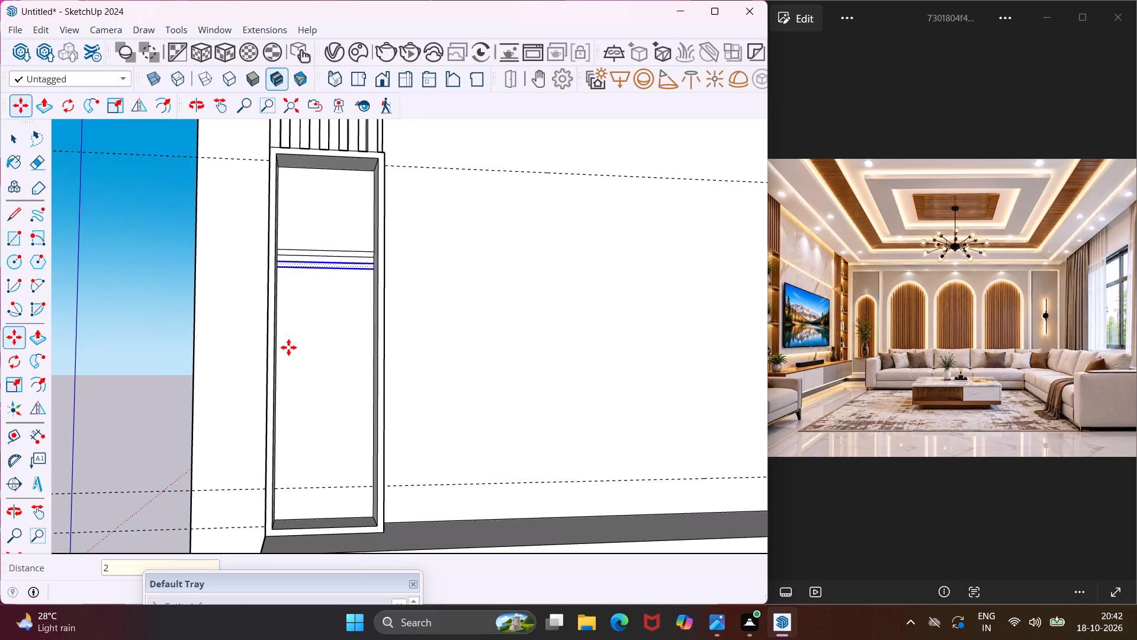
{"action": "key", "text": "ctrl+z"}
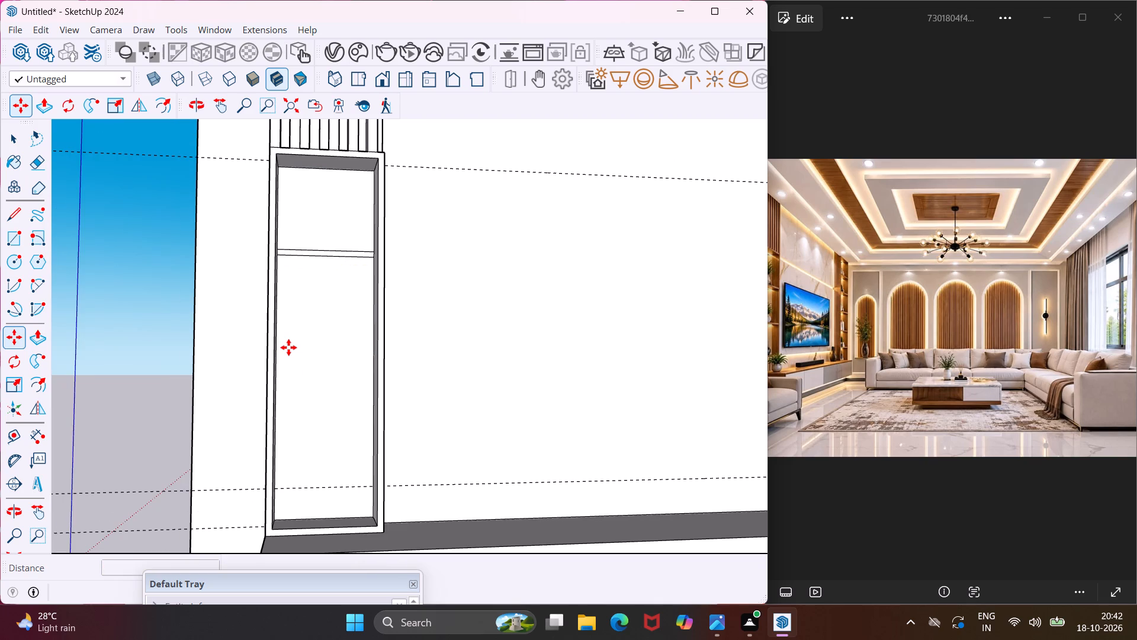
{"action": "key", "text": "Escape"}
Copy the strip about 1' 3 15/16" straight down the recess's back face, and copy that one about 1' 2 3/16" further down.
{"action": "key", "text": "space"}
{"action": "scroll", "coordinate": [290, 252], "scroll_direction": "up", "scroll_amount": 3}
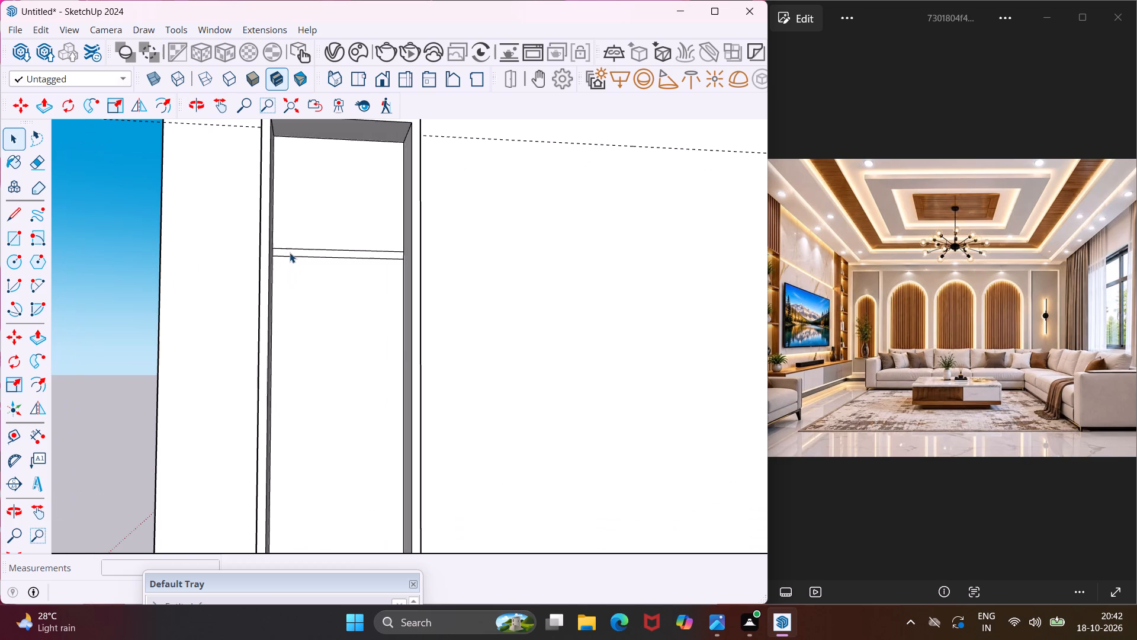
{"action": "left_click", "coordinate": [290, 252]}
{"action": "key", "text": "m"}
{"action": "left_click", "coordinate": [290, 252]}
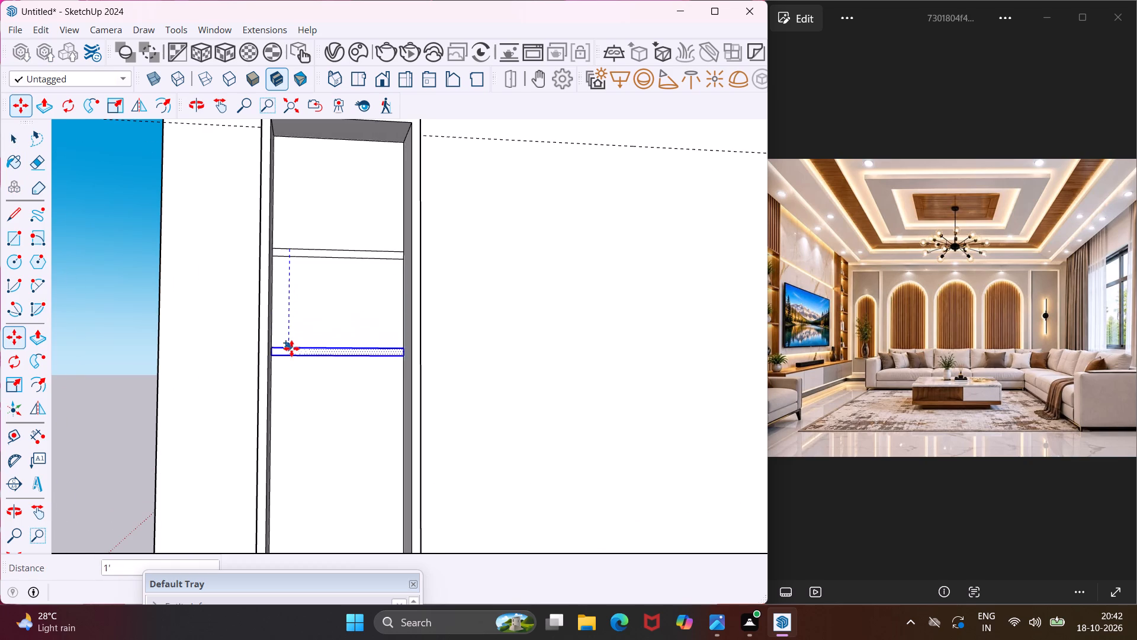
{"action": "scroll", "coordinate": [291, 355], "scroll_direction": "down", "scroll_amount": 4}
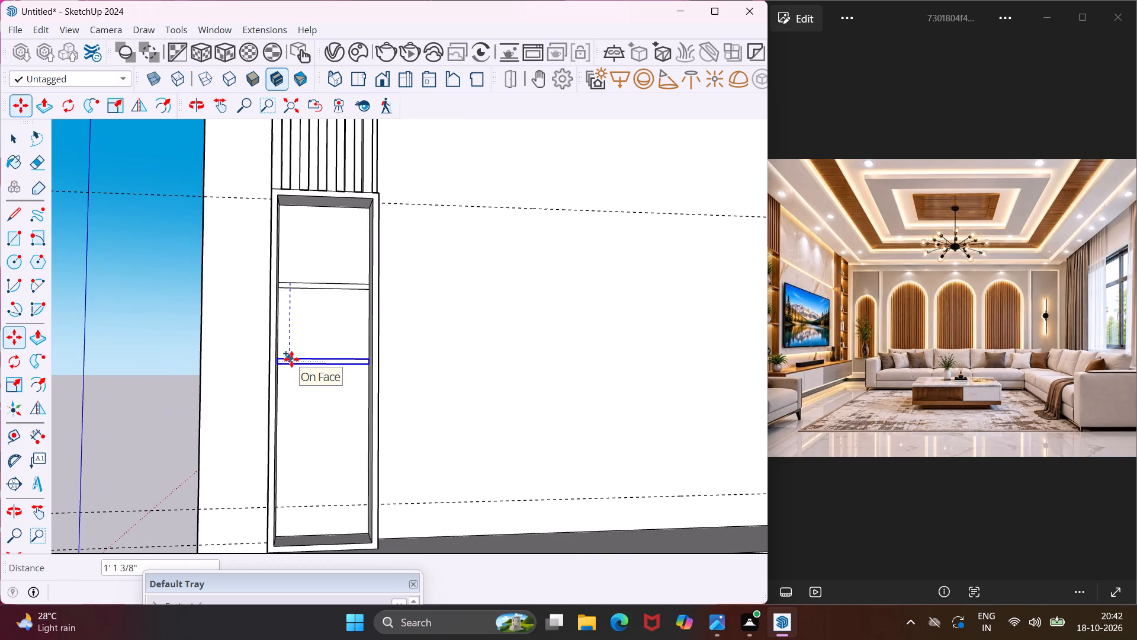
{"action": "left_click", "coordinate": [291, 374]}
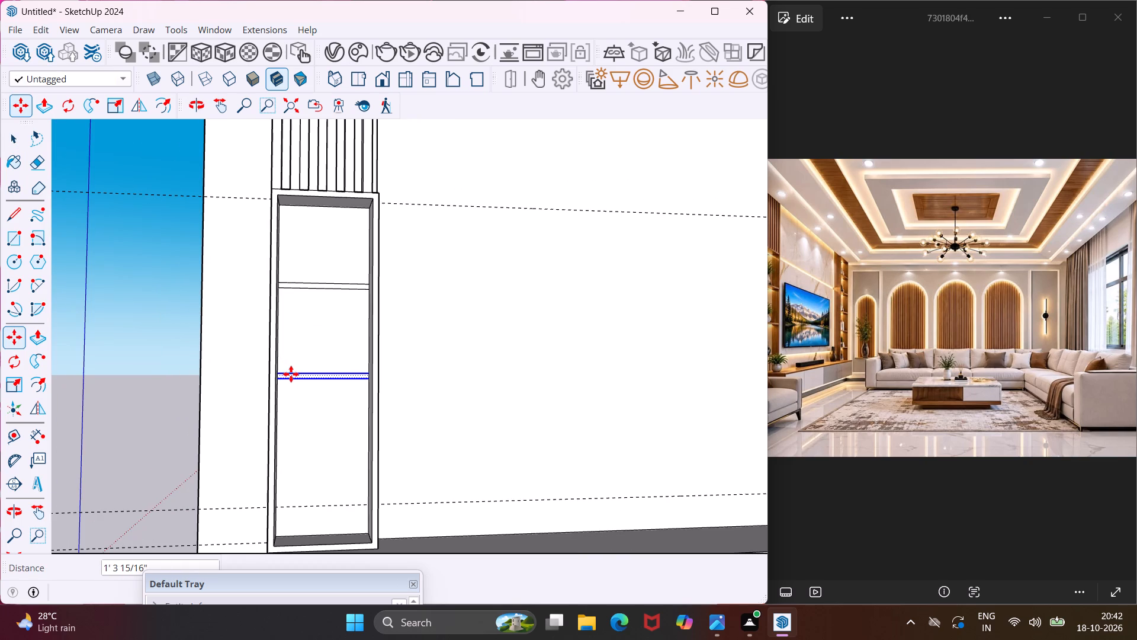
{"action": "left_click", "coordinate": [293, 379]}
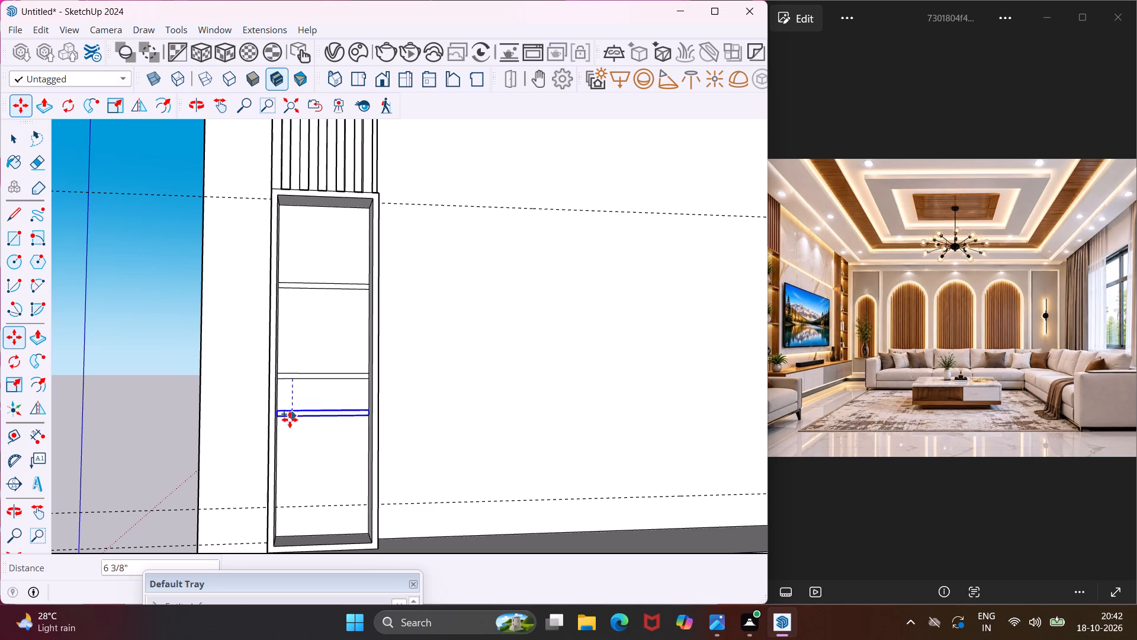
{"action": "left_click", "coordinate": [293, 461]}
{"action": "key", "text": "Escape"}
{"action": "key", "text": "space"}
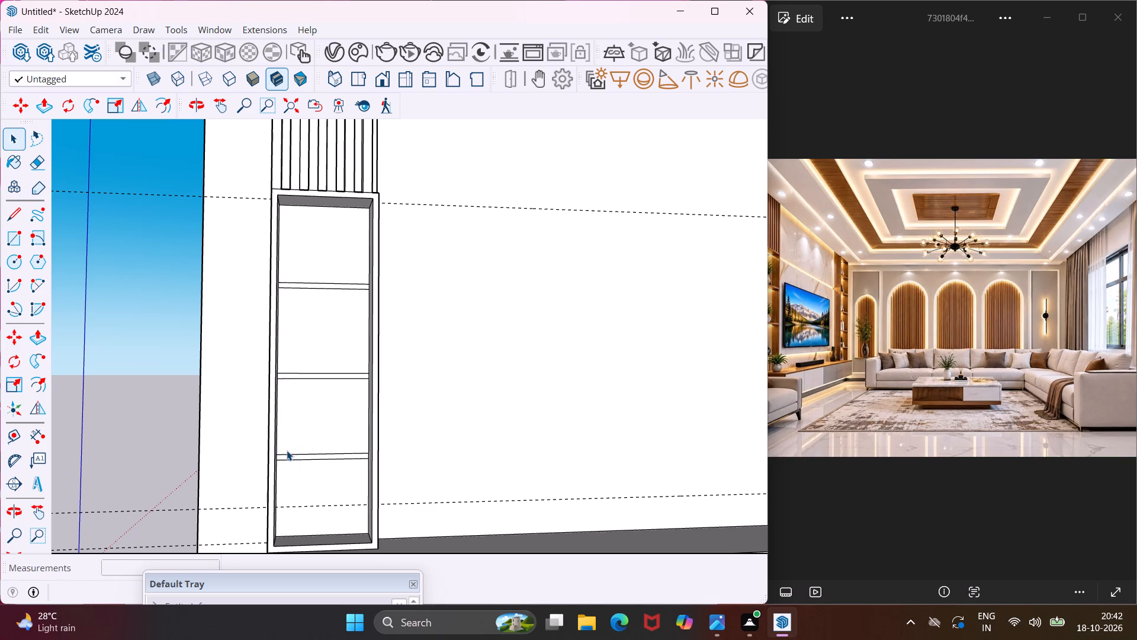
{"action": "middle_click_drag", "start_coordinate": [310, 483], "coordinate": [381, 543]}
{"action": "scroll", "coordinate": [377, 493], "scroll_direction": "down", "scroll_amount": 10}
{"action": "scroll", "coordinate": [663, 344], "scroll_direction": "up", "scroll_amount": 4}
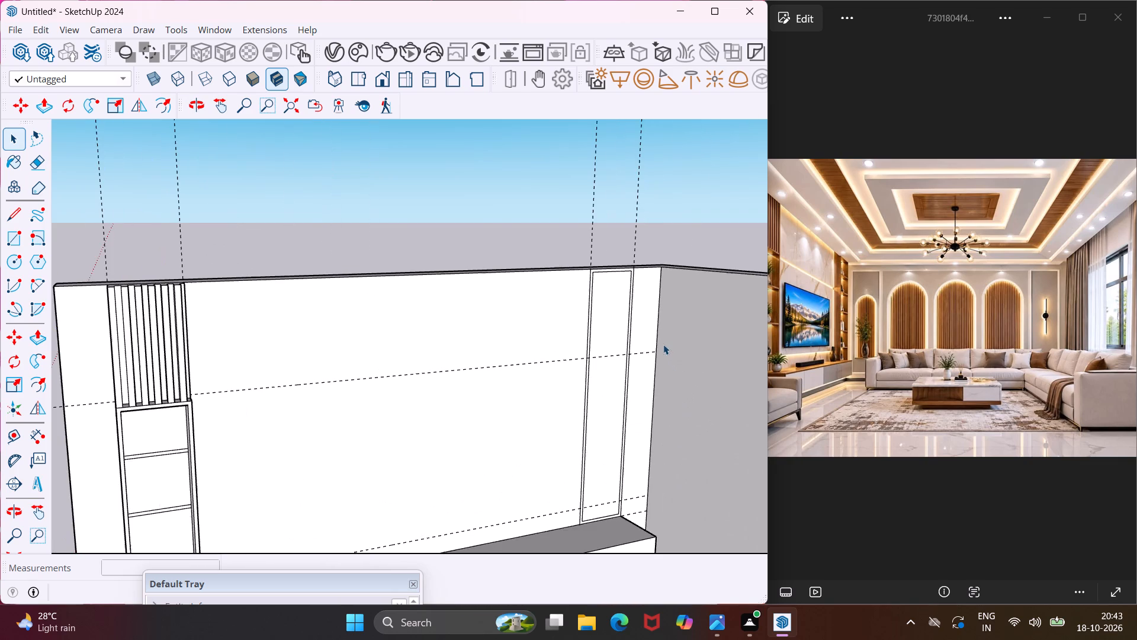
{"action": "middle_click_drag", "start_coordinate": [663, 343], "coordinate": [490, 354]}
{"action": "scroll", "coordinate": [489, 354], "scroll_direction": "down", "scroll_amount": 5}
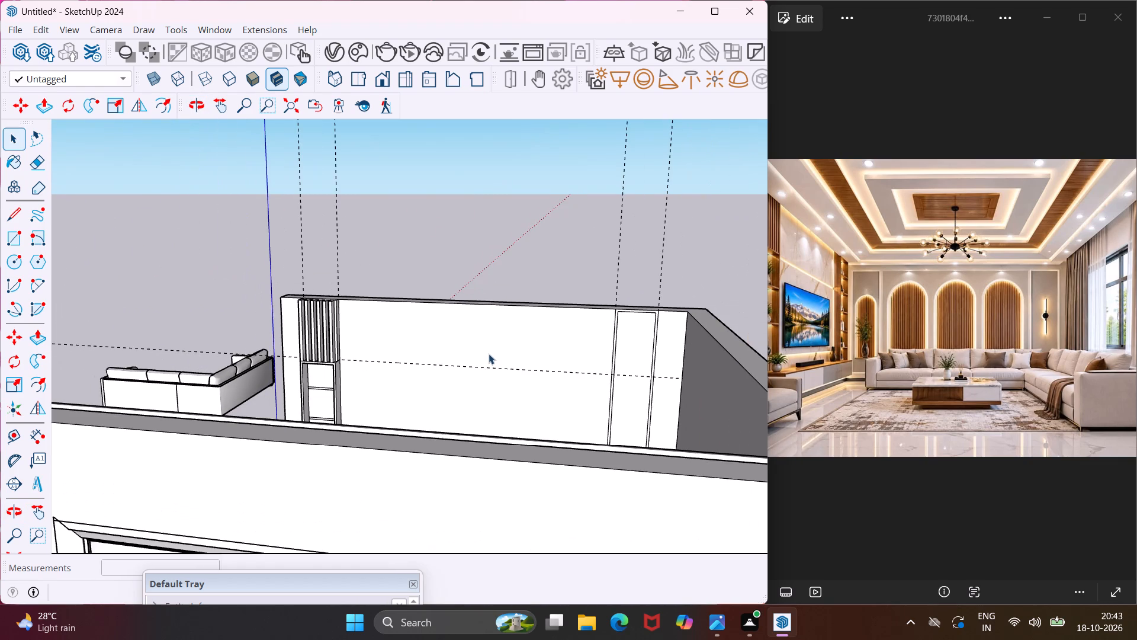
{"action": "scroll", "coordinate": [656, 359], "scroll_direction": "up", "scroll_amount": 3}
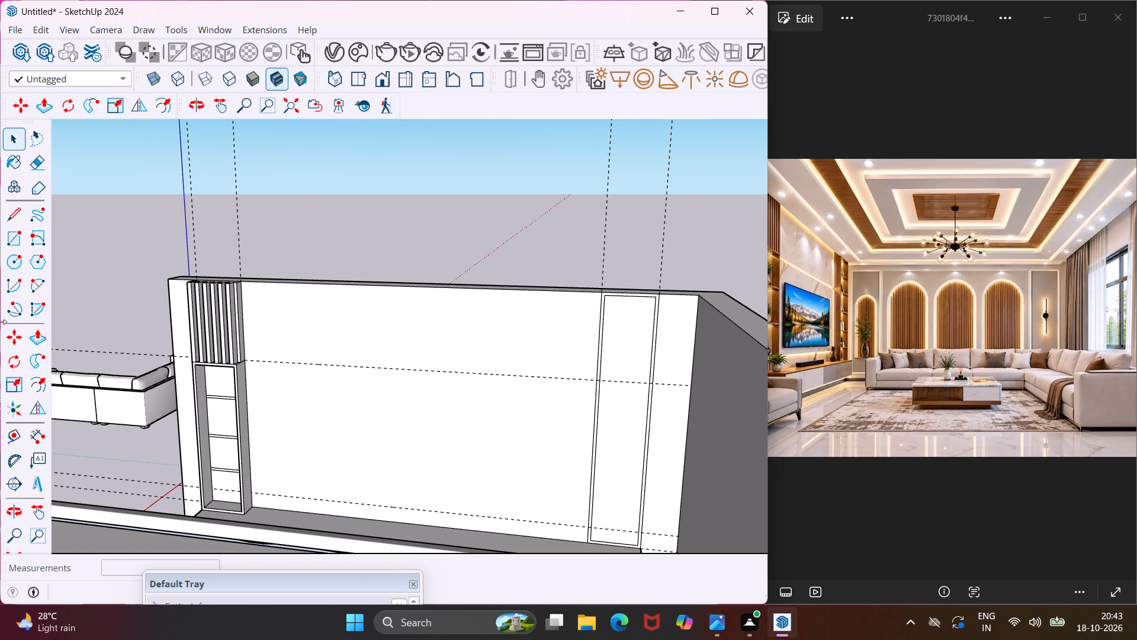
Draw a thin horizontal rectangle about 1 9/16" by 1' 4" across the upper part of the flat framed panel opposite the slatted one.
{"action": "left_click", "coordinate": [21, 230]}
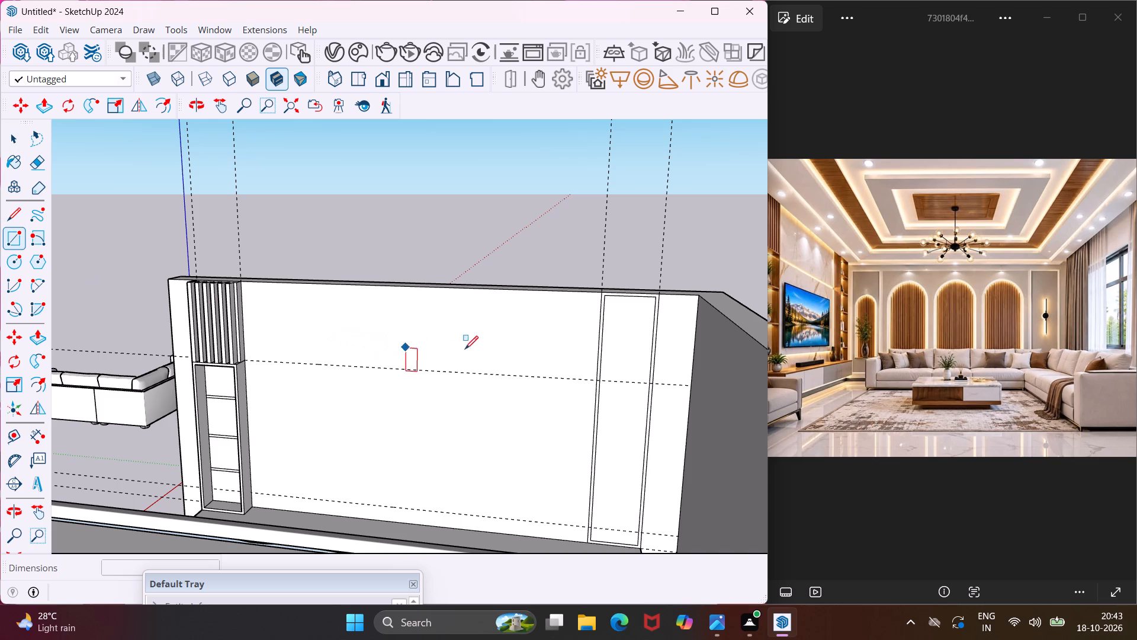
{"action": "scroll", "coordinate": [634, 348], "scroll_direction": "up", "scroll_amount": 4}
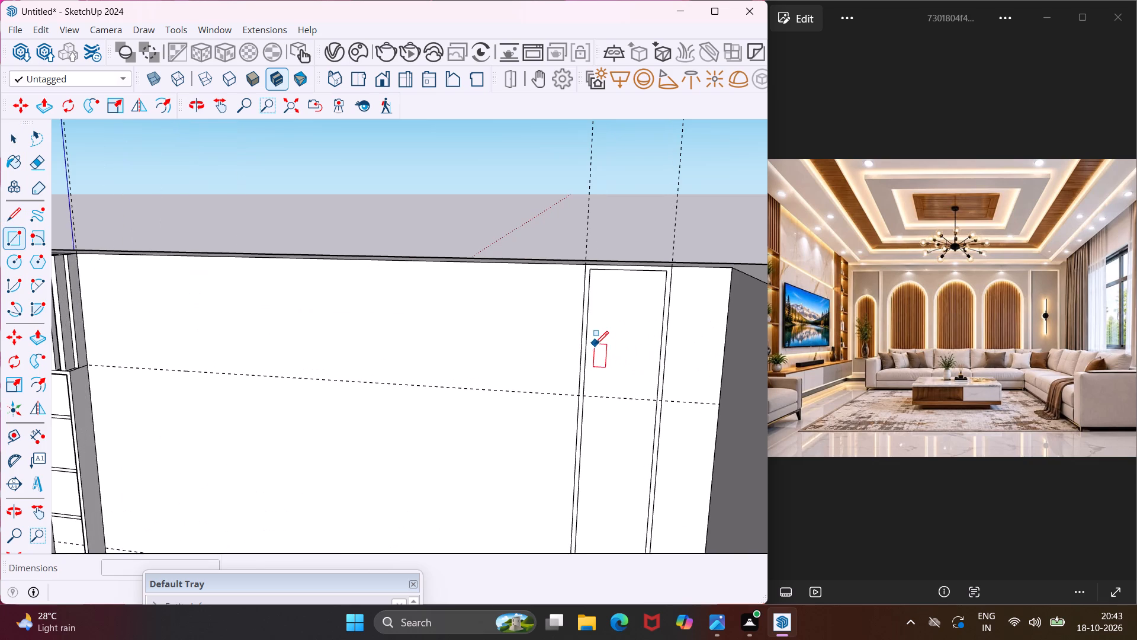
{"action": "left_click", "coordinate": [587, 335]}
{"action": "key", "text": "Escape"}
{"action": "left_click", "coordinate": [587, 350]}
{"action": "scroll", "coordinate": [662, 367], "scroll_direction": "up", "scroll_amount": 4}
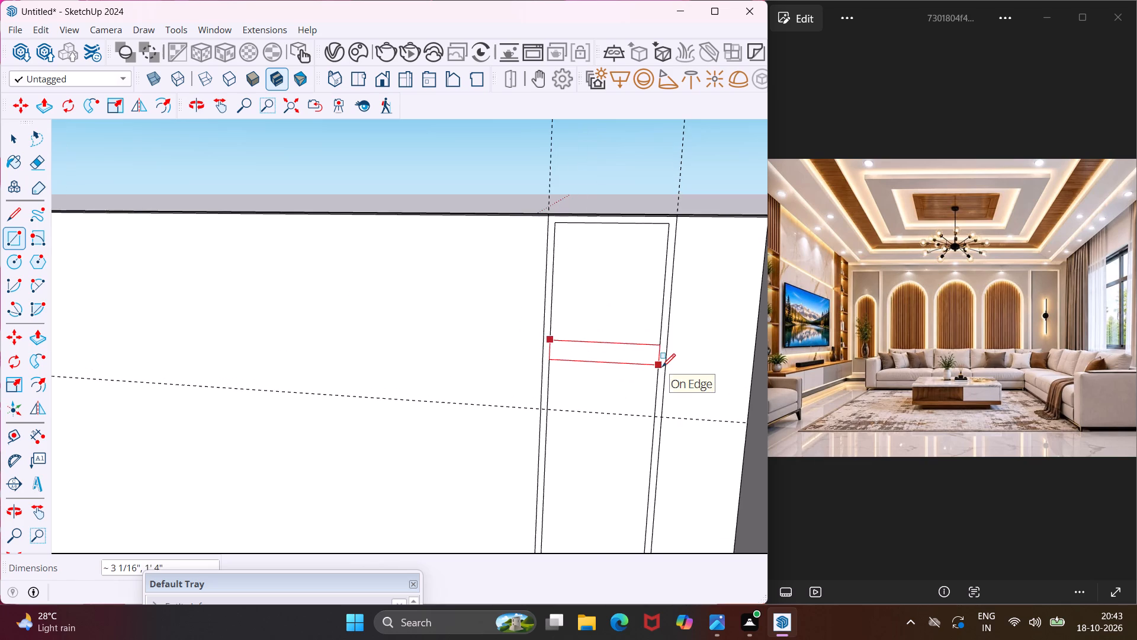
{"action": "scroll", "coordinate": [662, 367], "scroll_direction": "up", "scroll_amount": 5}
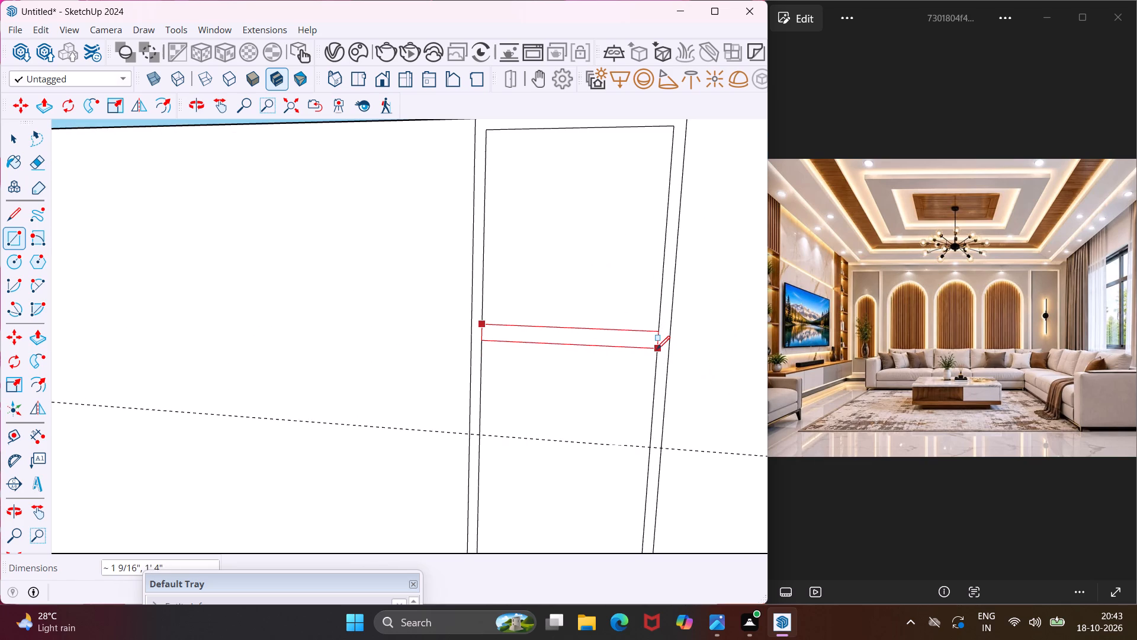
{"action": "left_click", "coordinate": [657, 349]}
{"action": "key", "text": "Escape"}
{"action": "key", "text": "space"}
Copy the thin strip about 1' 7 11/16" straight down the flat framed panel and multiply the copy by 4.
{"action": "scroll", "coordinate": [624, 342], "scroll_direction": "down", "scroll_amount": 6}
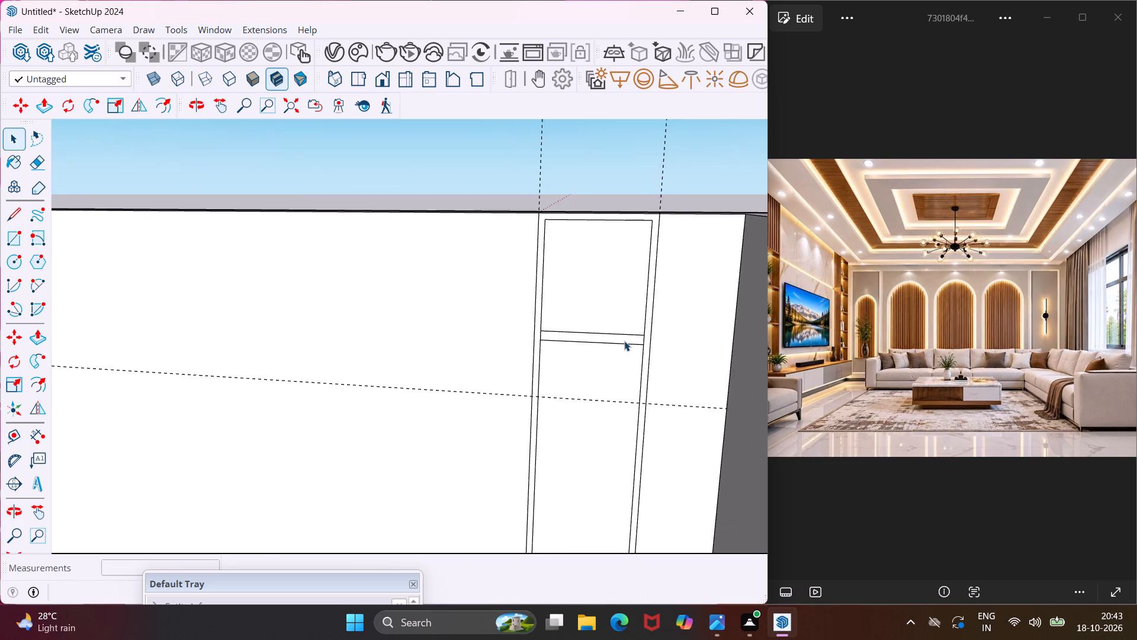
{"action": "scroll", "coordinate": [624, 341], "scroll_direction": "down", "scroll_amount": 8}
{"action": "scroll", "coordinate": [621, 340], "scroll_direction": "up", "scroll_amount": 3}
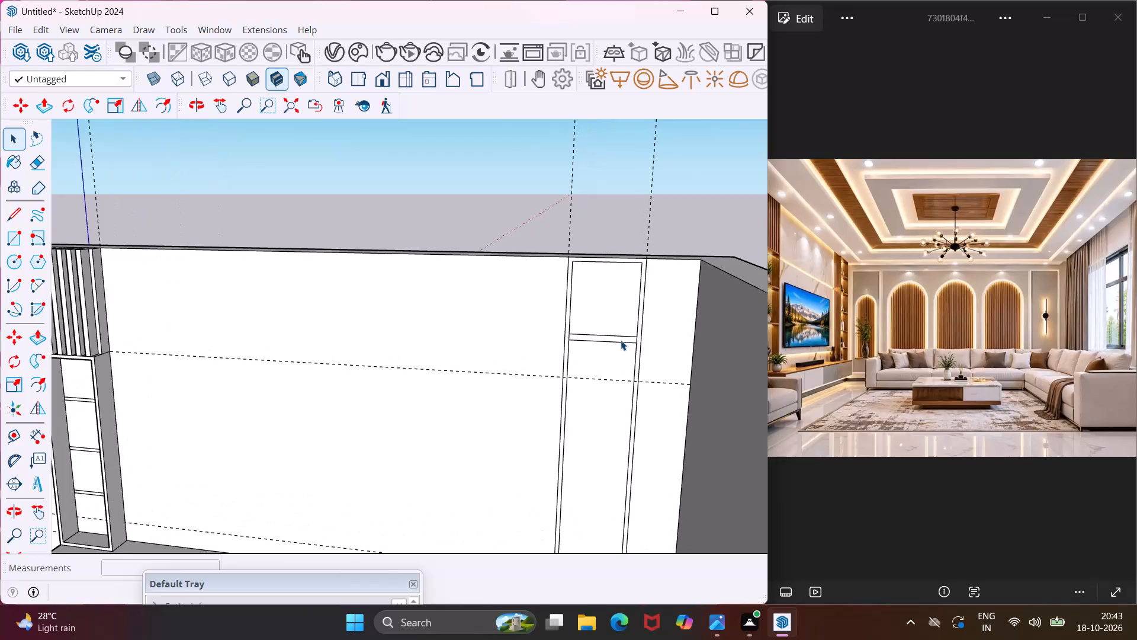
{"action": "left_click", "coordinate": [621, 339]}
{"action": "key", "text": "m"}
{"action": "left_click", "coordinate": [621, 339]}
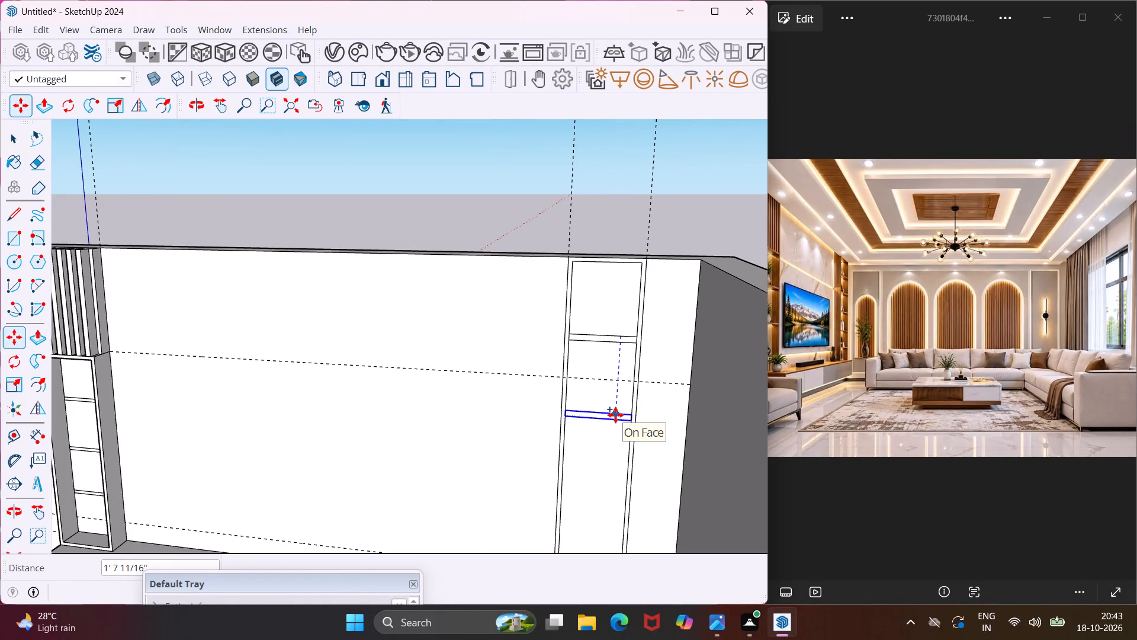
{"action": "left_click", "coordinate": [616, 415]}
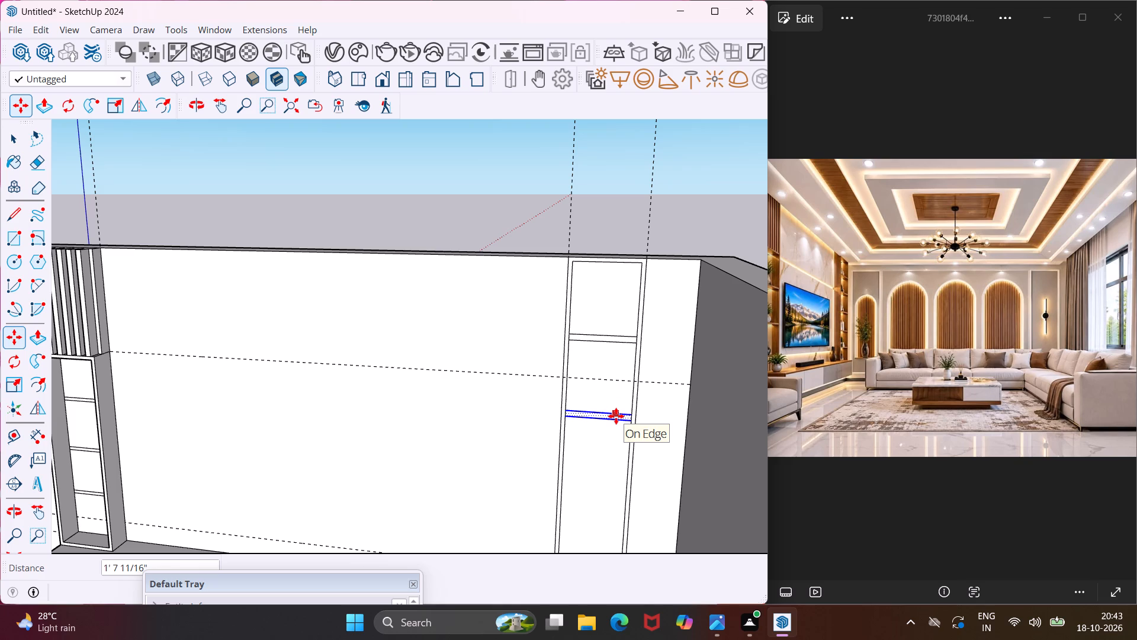
{"action": "key", "text": "asterisk"}
{"action": "key", "text": "4"}
{"action": "key", "text": "Return"}
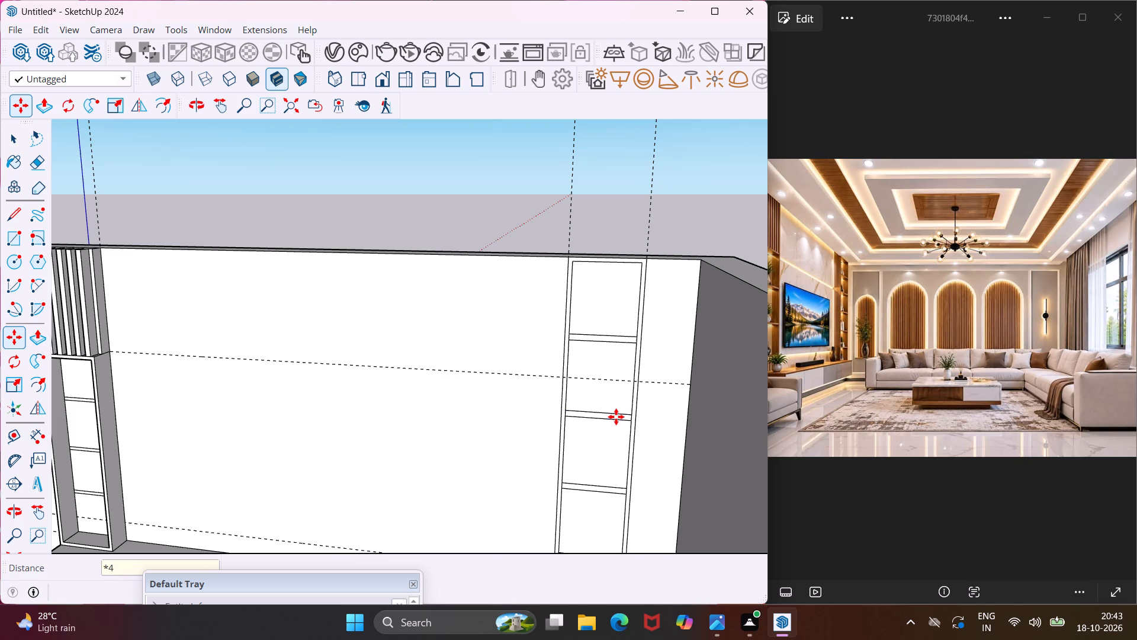
{"action": "scroll", "coordinate": [616, 417], "scroll_direction": "down", "scroll_amount": 8}
{"action": "middle_click_drag", "start_coordinate": [616, 416], "coordinate": [608, 500]}
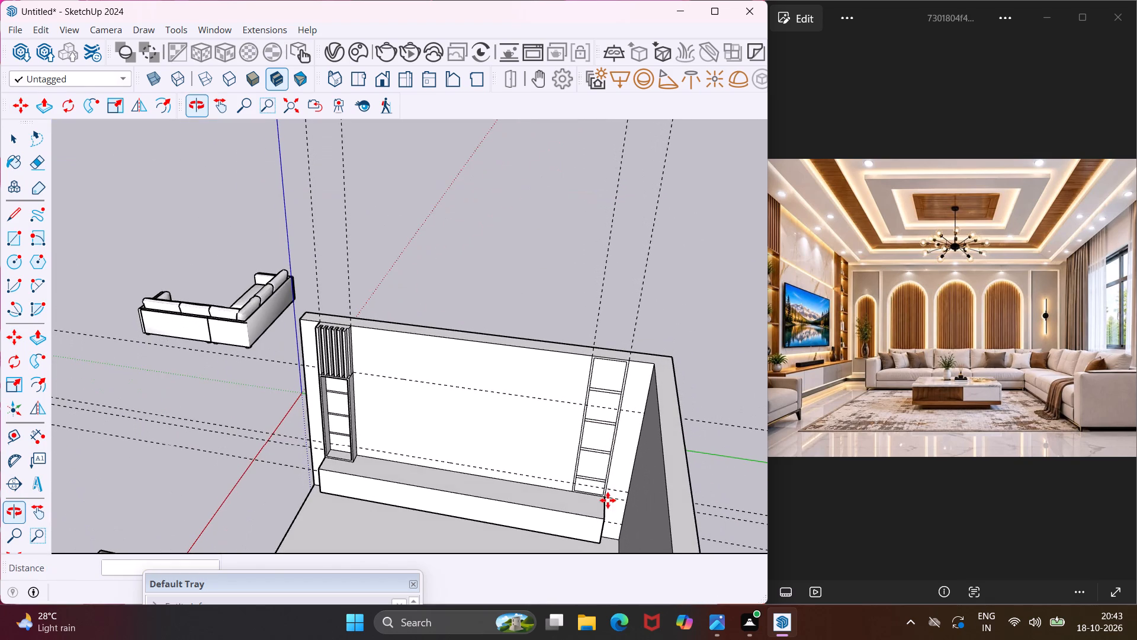
{"action": "scroll", "coordinate": [594, 492], "scroll_direction": "up", "scroll_amount": 9}
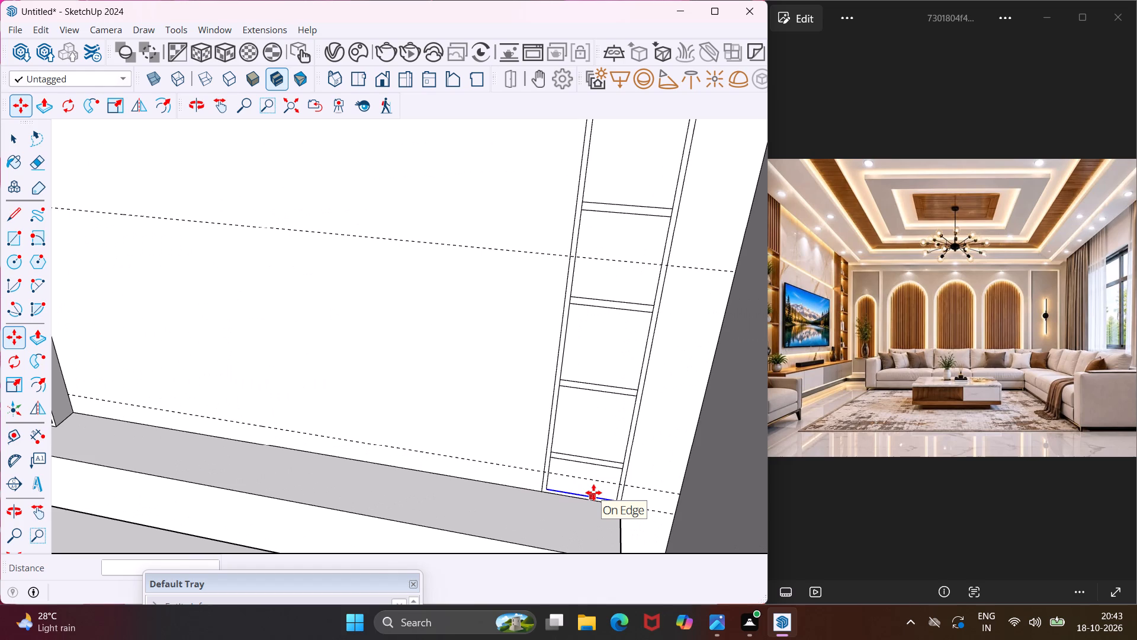
{"action": "key", "text": "Escape"}
{"action": "key", "text": "space"}
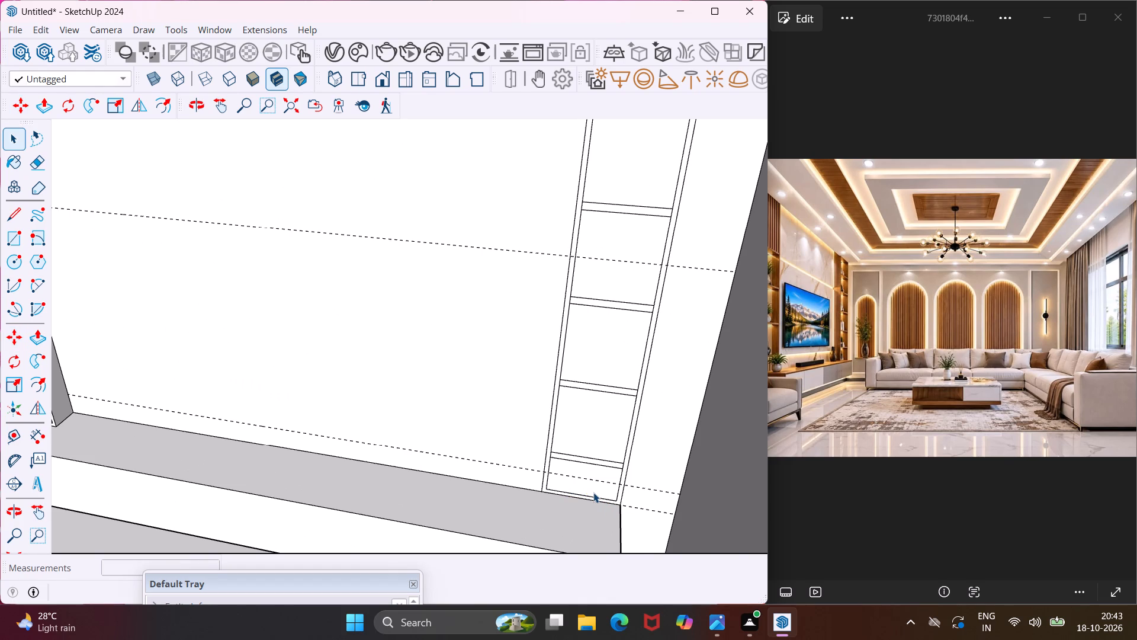
Move the topmost strip of the flat framed panel up about 5 3/8".
{"action": "scroll", "coordinate": [593, 492], "scroll_direction": "up", "scroll_amount": 6}
{"action": "scroll", "coordinate": [593, 492], "scroll_direction": "down", "scroll_amount": 9}
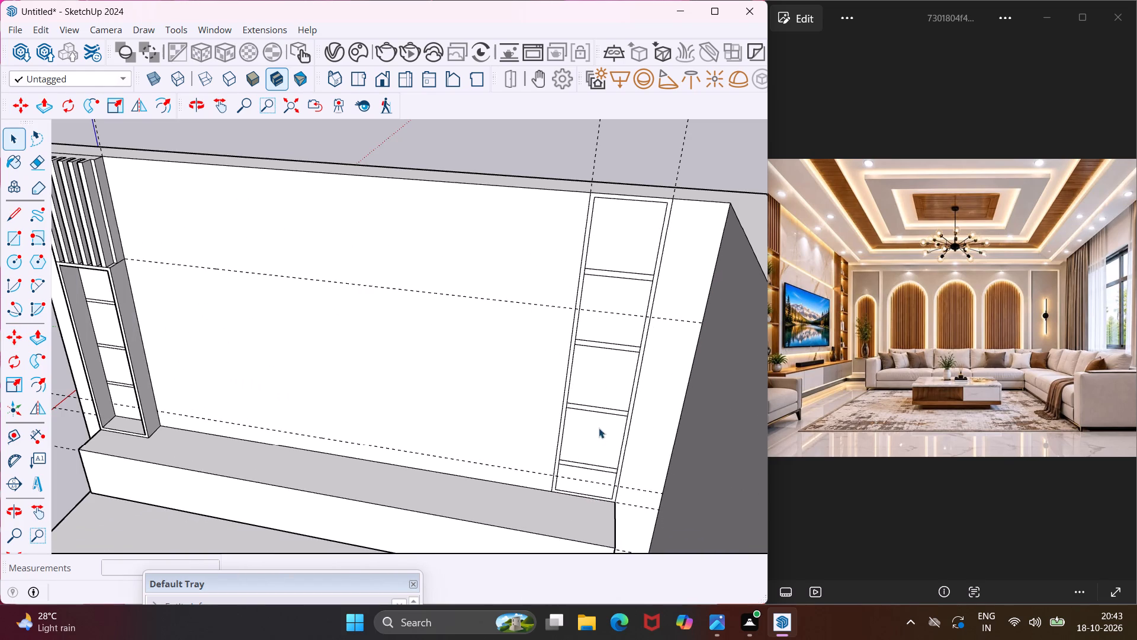
{"action": "scroll", "coordinate": [624, 337], "scroll_direction": "up", "scroll_amount": 8}
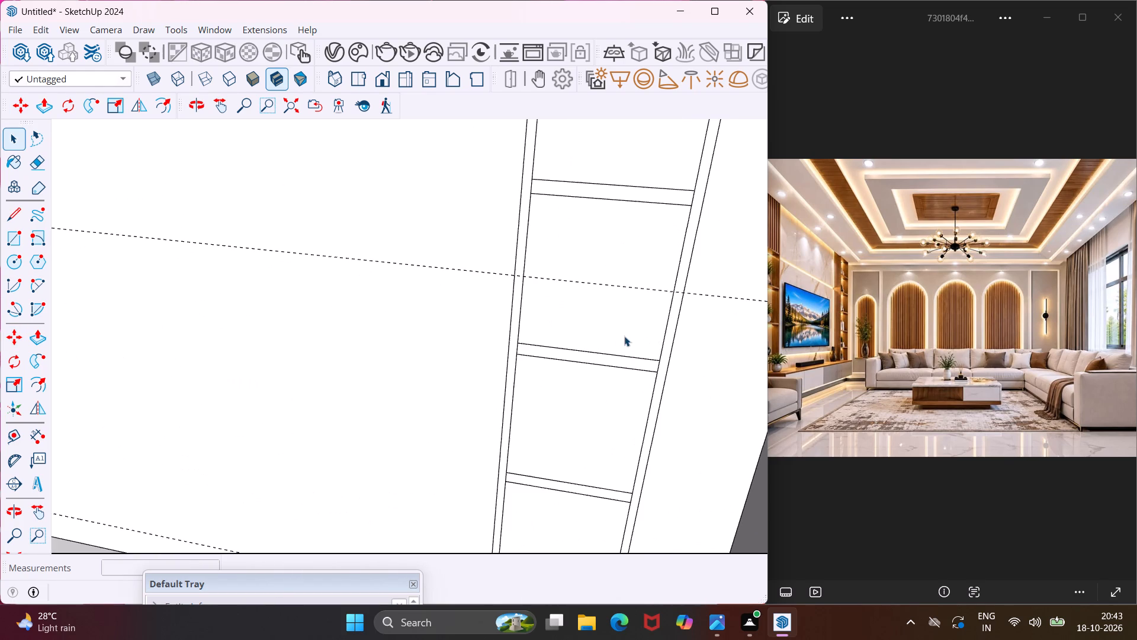
{"action": "scroll", "coordinate": [619, 279], "scroll_direction": "down", "scroll_amount": 3}
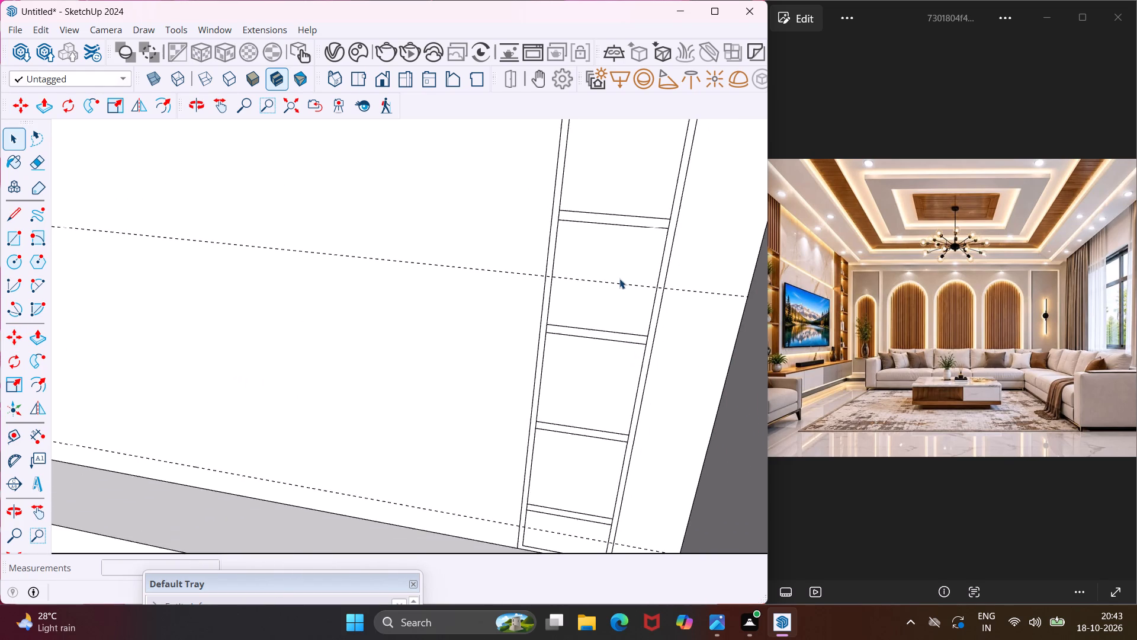
{"action": "scroll", "coordinate": [619, 279], "scroll_direction": "down", "scroll_amount": 4}
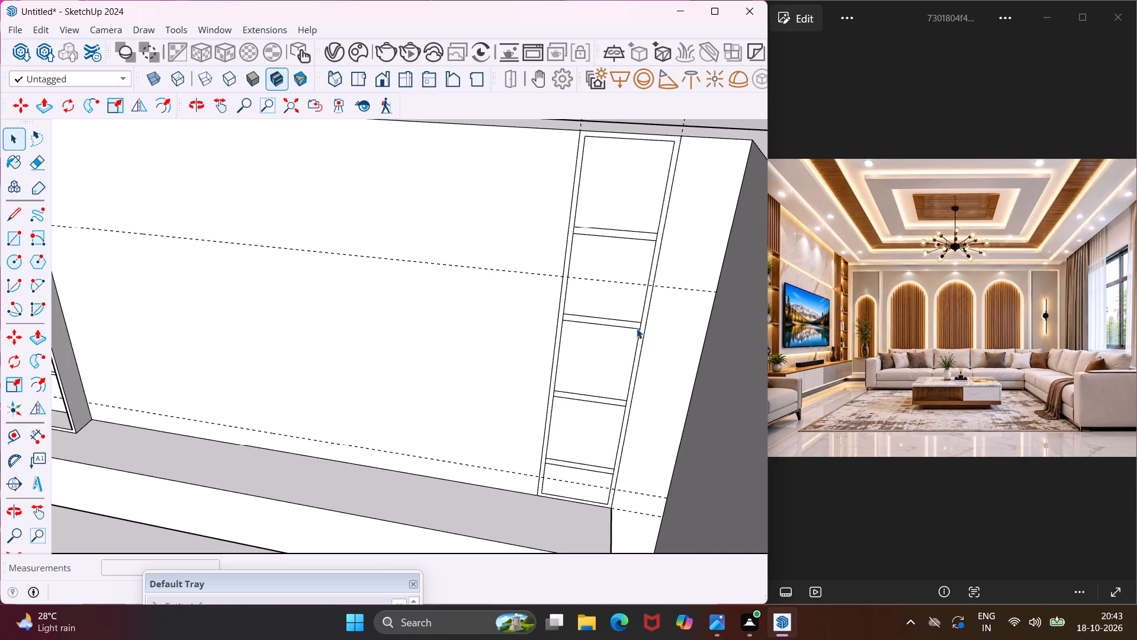
{"action": "scroll", "coordinate": [634, 327], "scroll_direction": "up", "scroll_amount": 4}
{"action": "scroll", "coordinate": [634, 264], "scroll_direction": "down", "scroll_amount": 1}
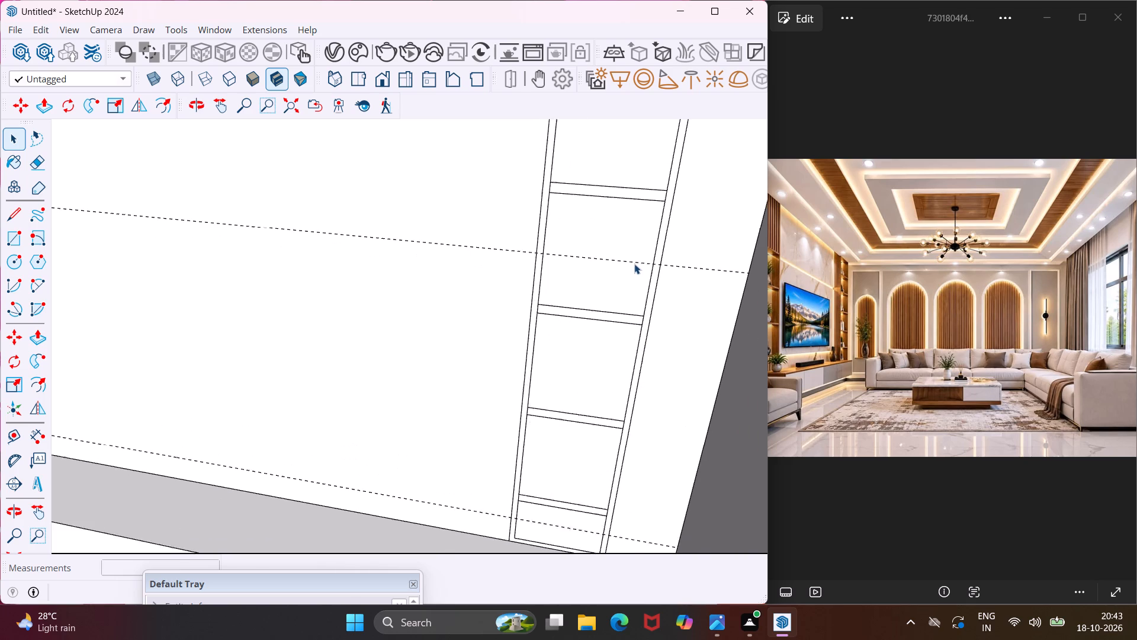
{"action": "scroll", "coordinate": [634, 264], "scroll_direction": "down", "scroll_amount": 5}
{"action": "scroll", "coordinate": [628, 220], "scroll_direction": "up", "scroll_amount": 3}
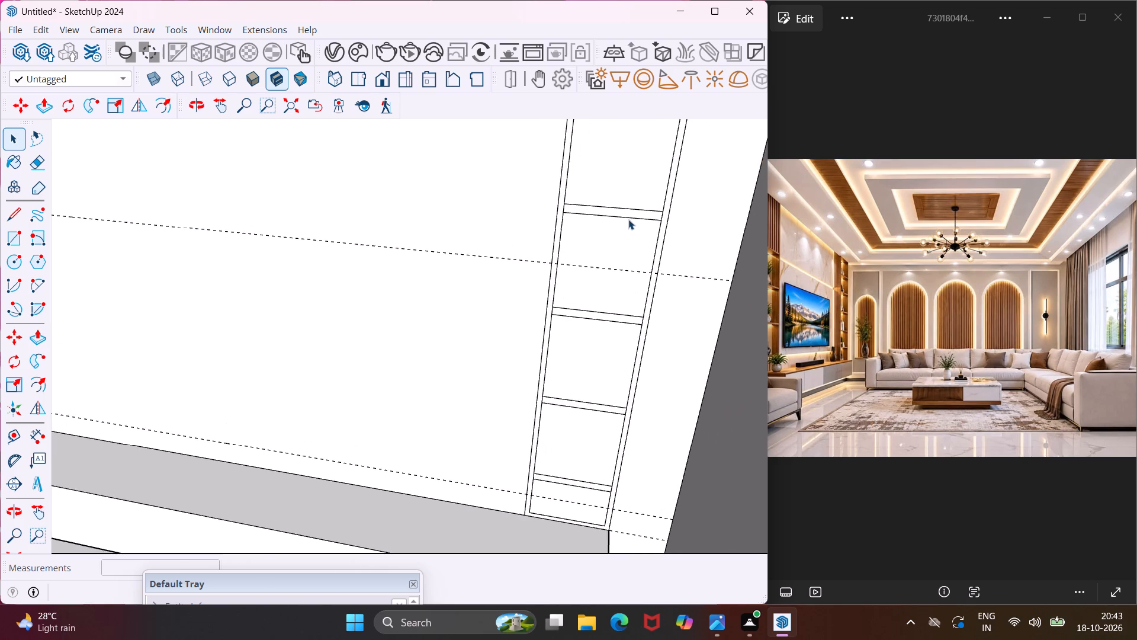
{"action": "scroll", "coordinate": [628, 219], "scroll_direction": "up", "scroll_amount": 2}
{"action": "left_click", "coordinate": [628, 210]}
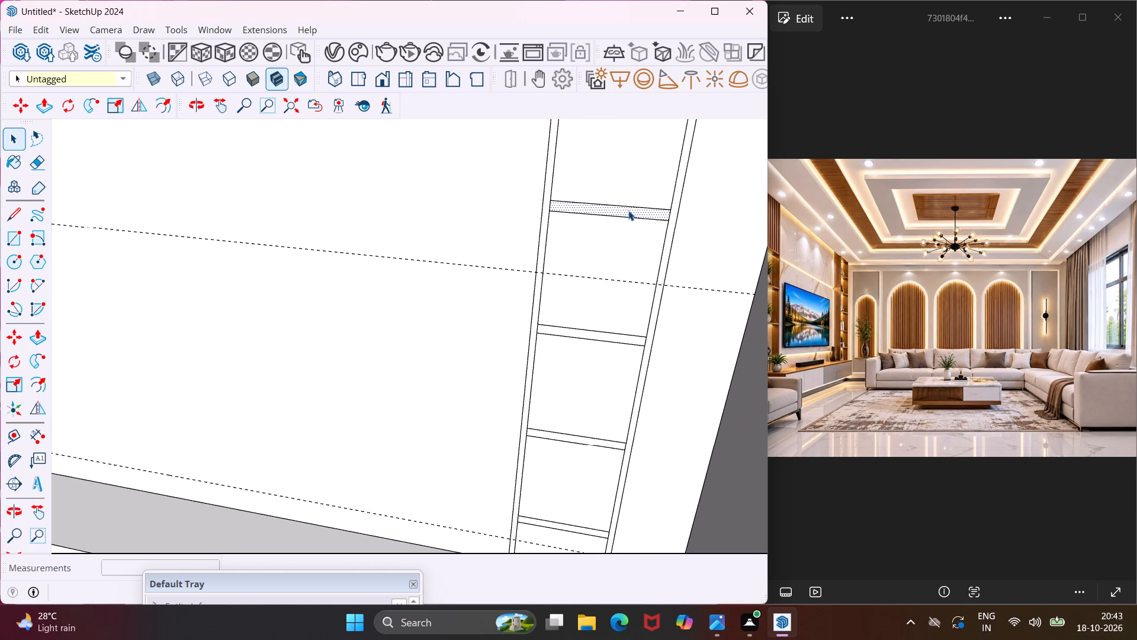
{"action": "key", "text": "m"}
{"action": "left_click", "coordinate": [628, 210]}
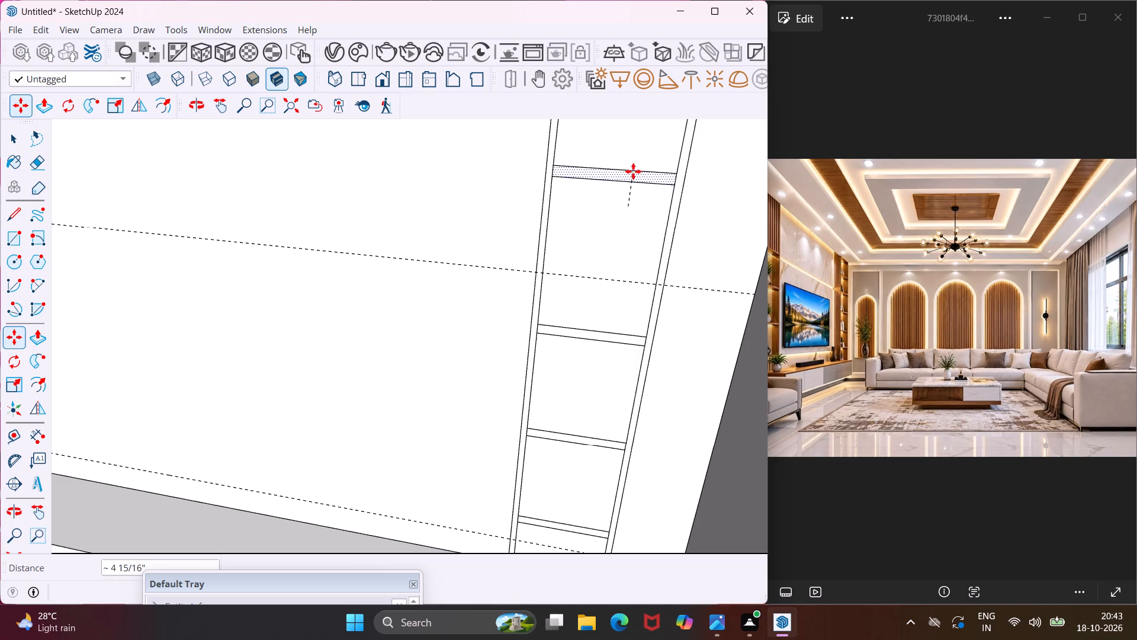
{"action": "left_click", "coordinate": [637, 168]}
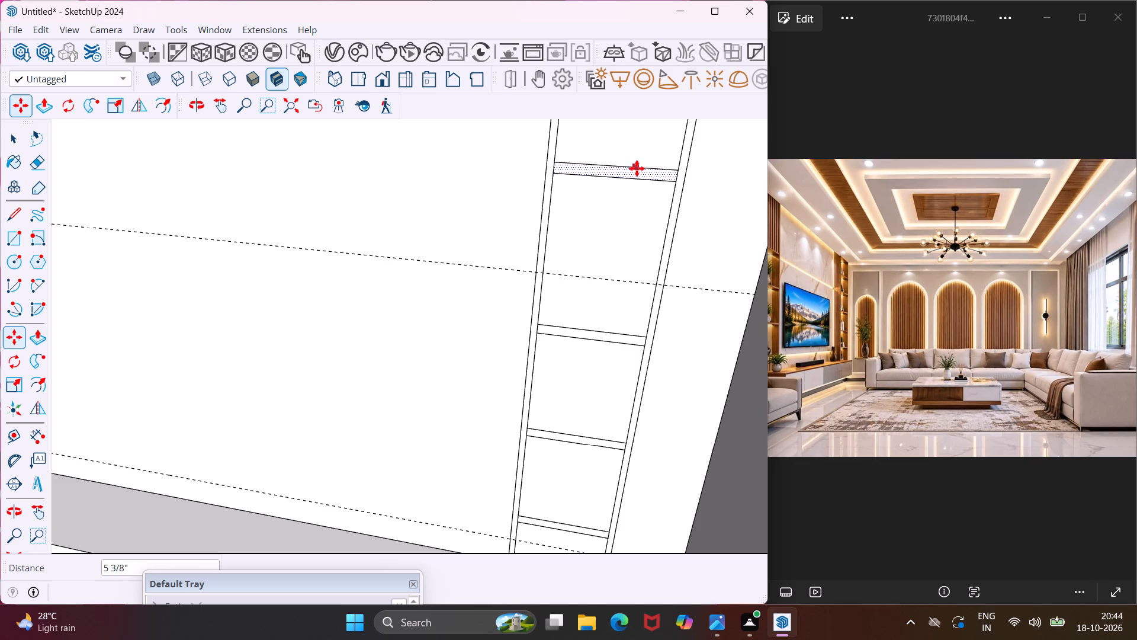
{"action": "key", "text": "Escape"}
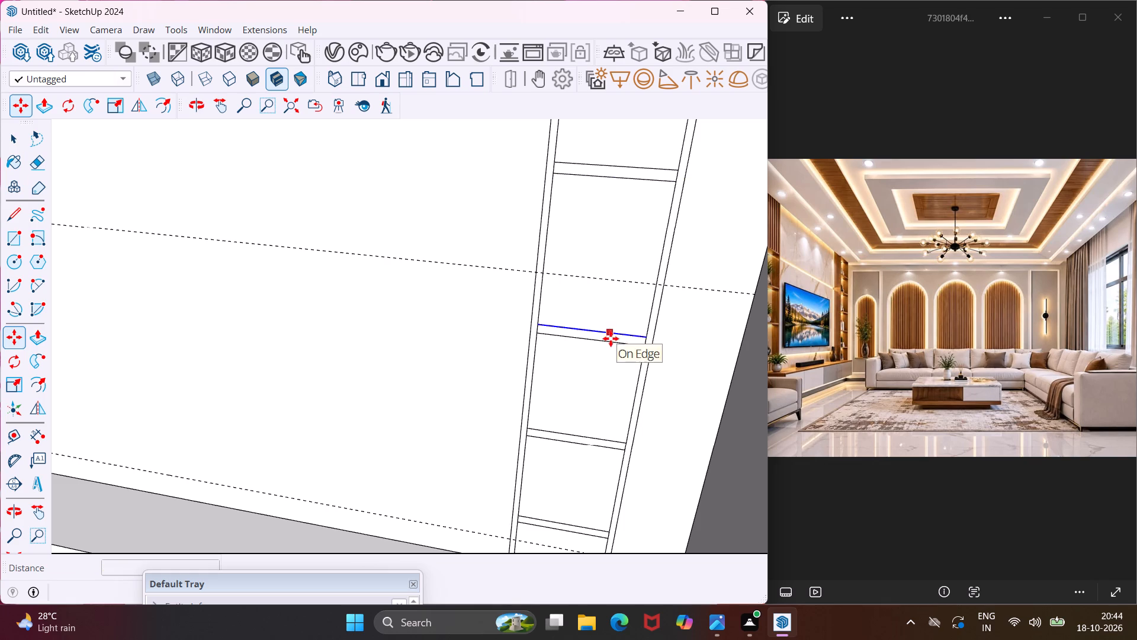
Move the second strip from the top of the flat framed panel straight up about 7 7/16".
{"action": "scroll", "coordinate": [611, 338], "scroll_direction": "up", "scroll_amount": 7}
{"action": "key", "text": "Escape"}
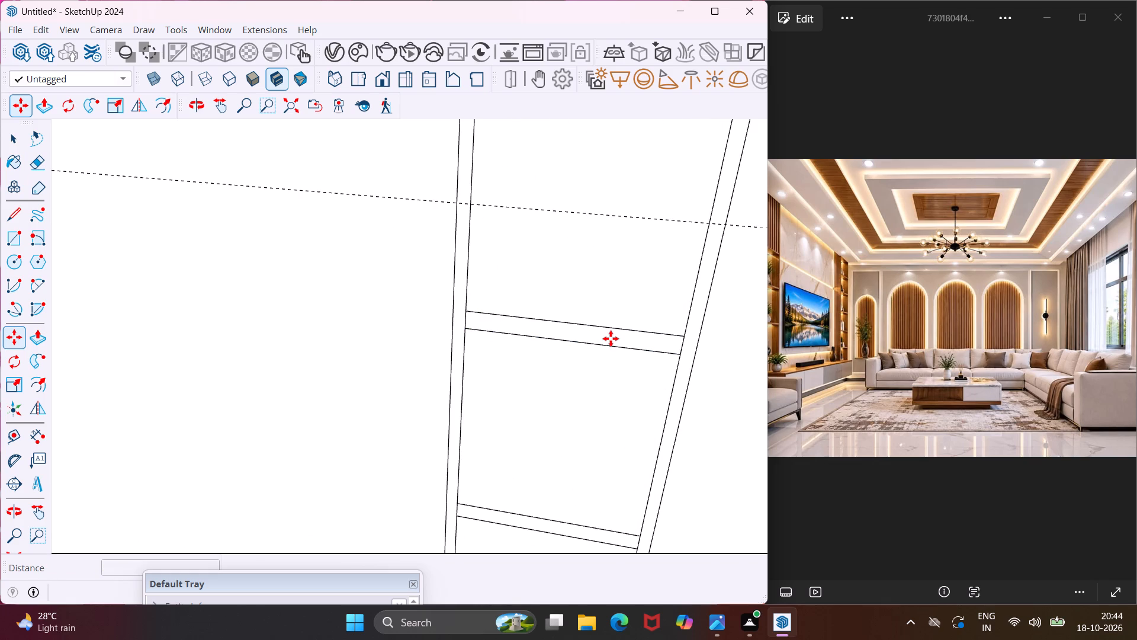
{"action": "key", "text": "Escape"}
{"action": "key", "text": "space"}
{"action": "left_click", "coordinate": [606, 337]}
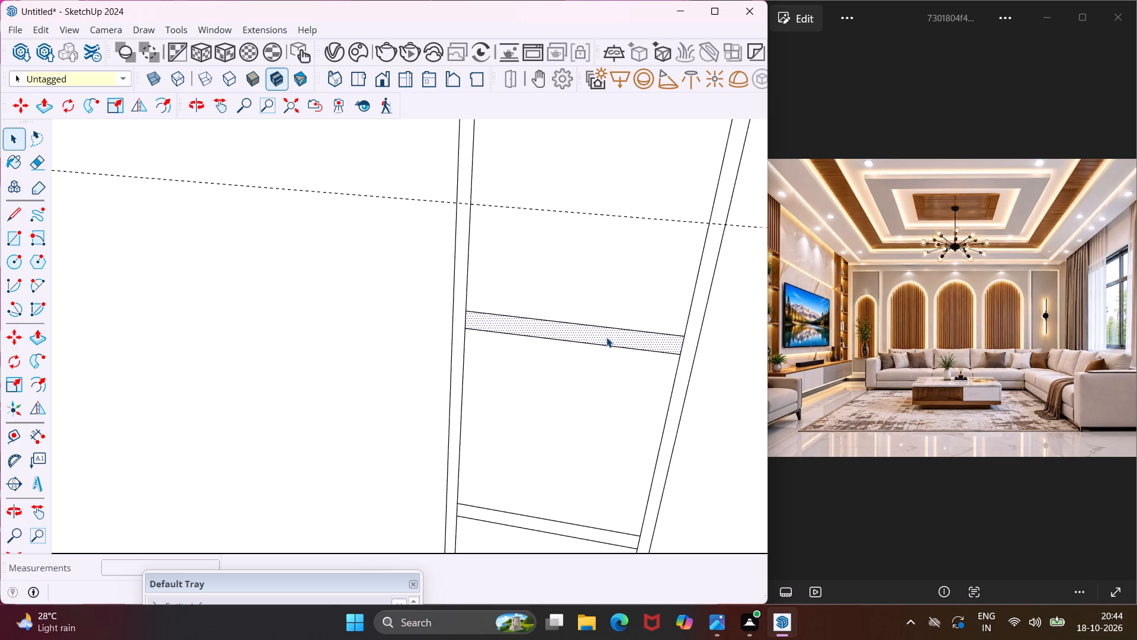
{"action": "key", "text": "m"}
{"action": "left_click", "coordinate": [606, 337]}
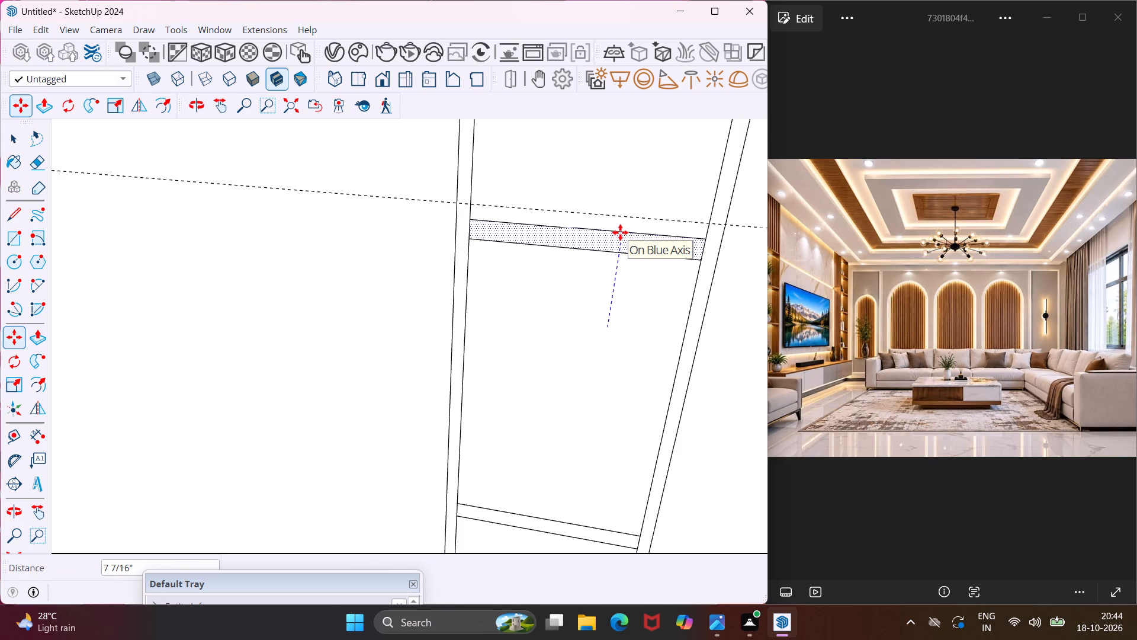
{"action": "left_click", "coordinate": [620, 231]}
{"action": "scroll", "coordinate": [620, 231], "scroll_direction": "down", "scroll_amount": 14}
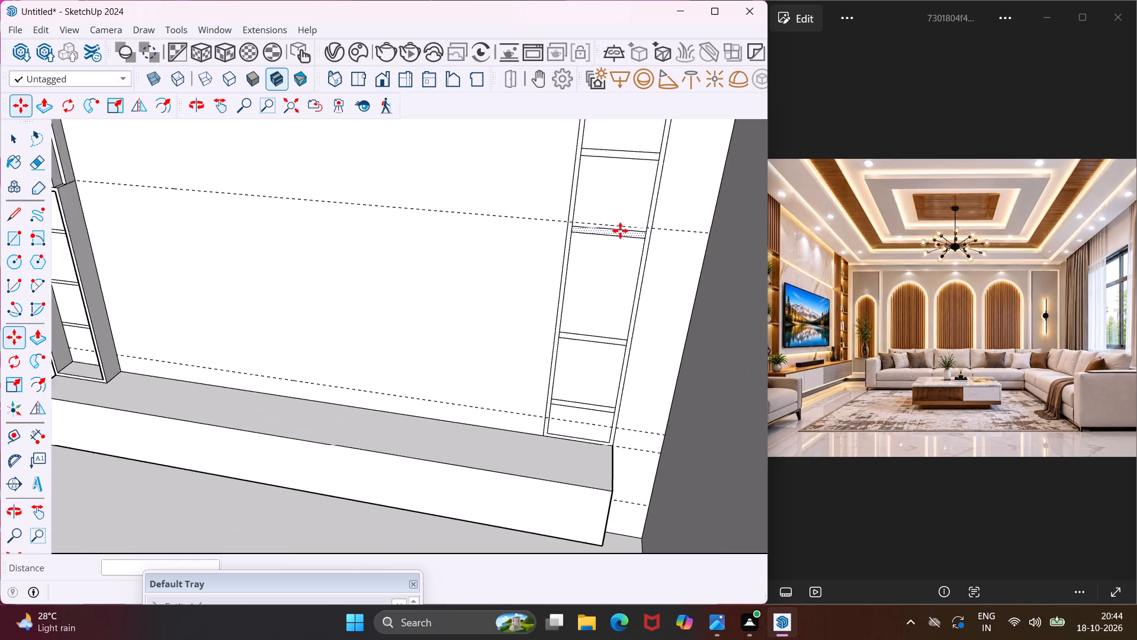
{"action": "scroll", "coordinate": [620, 231], "scroll_direction": "down", "scroll_amount": 1}
{"action": "scroll", "coordinate": [602, 316], "scroll_direction": "down", "scroll_amount": 3}
{"action": "key", "text": "Escape"}
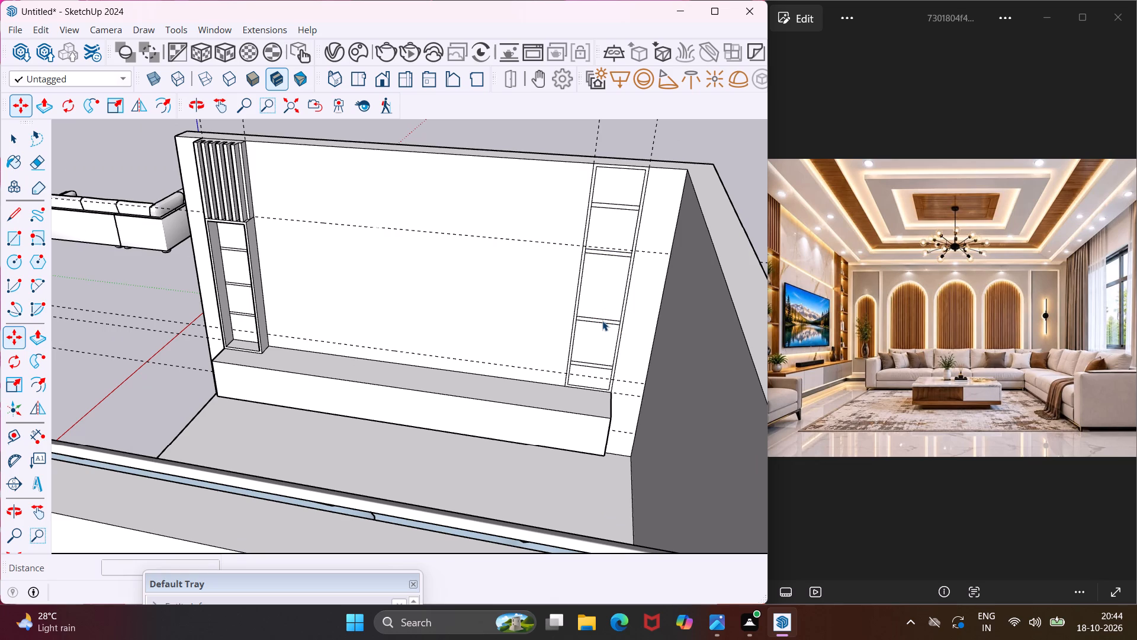
{"action": "key", "text": "space"}
Move the third strip from the top of the flat framed panel up about 10 3/8".
{"action": "scroll", "coordinate": [602, 322], "scroll_direction": "up", "scroll_amount": 12}
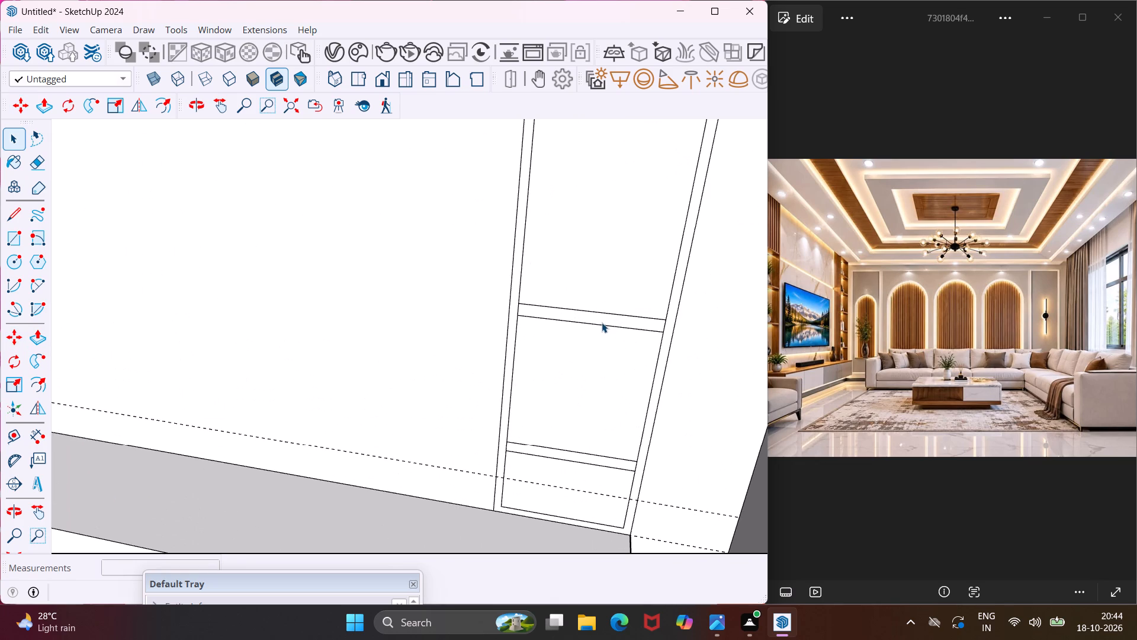
{"action": "left_click", "coordinate": [604, 317]}
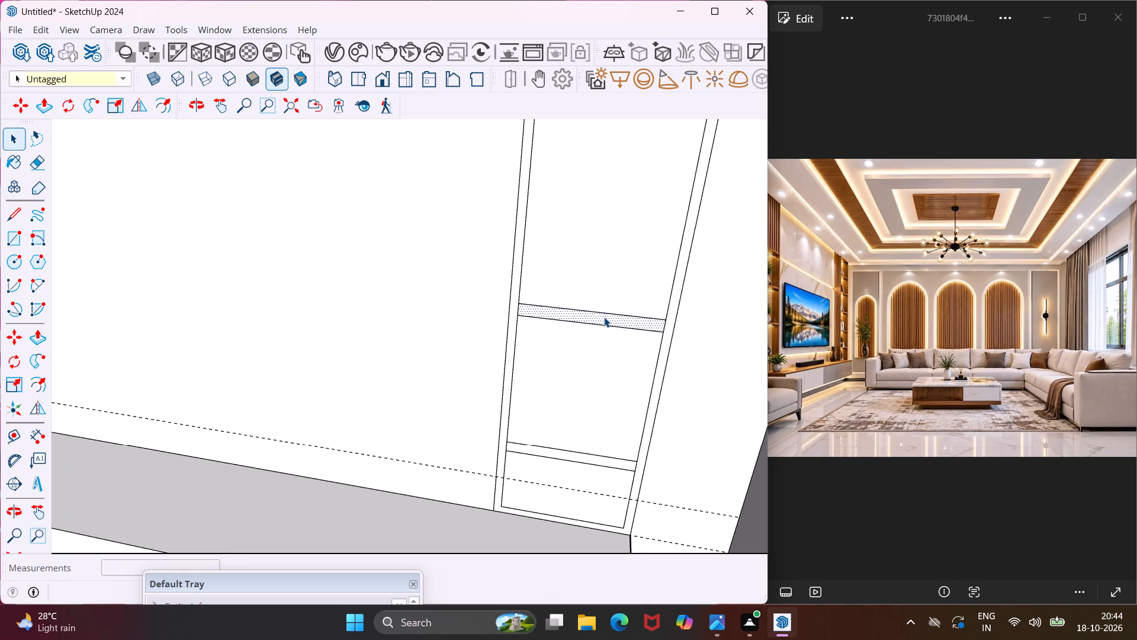
{"action": "key", "text": "m"}
{"action": "left_click", "coordinate": [605, 317]}
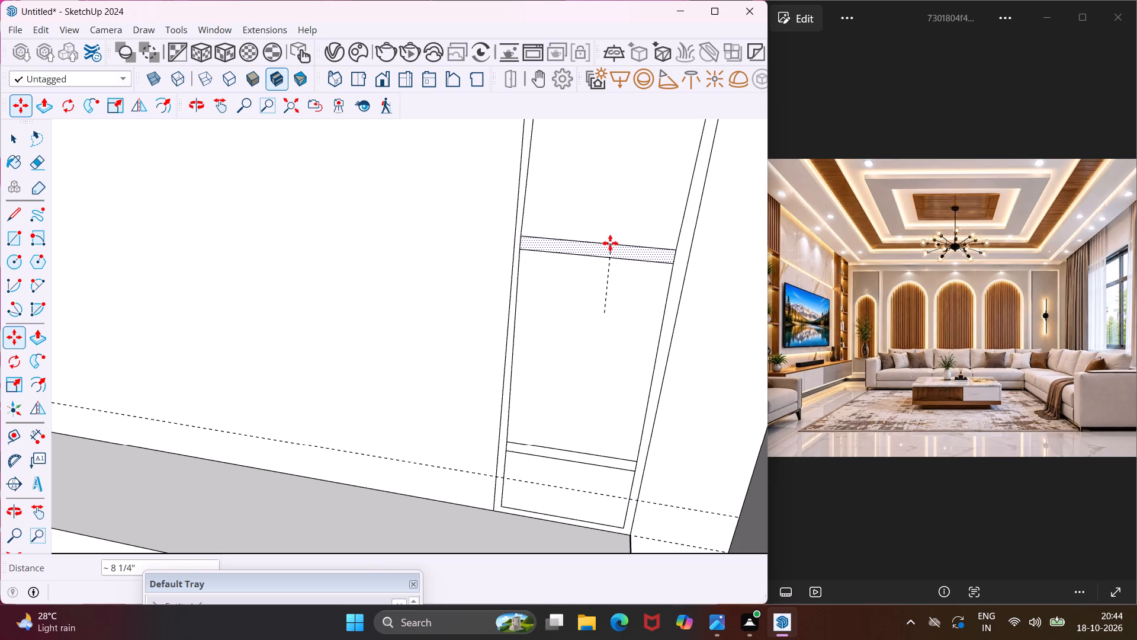
{"action": "left_click", "coordinate": [617, 225]}
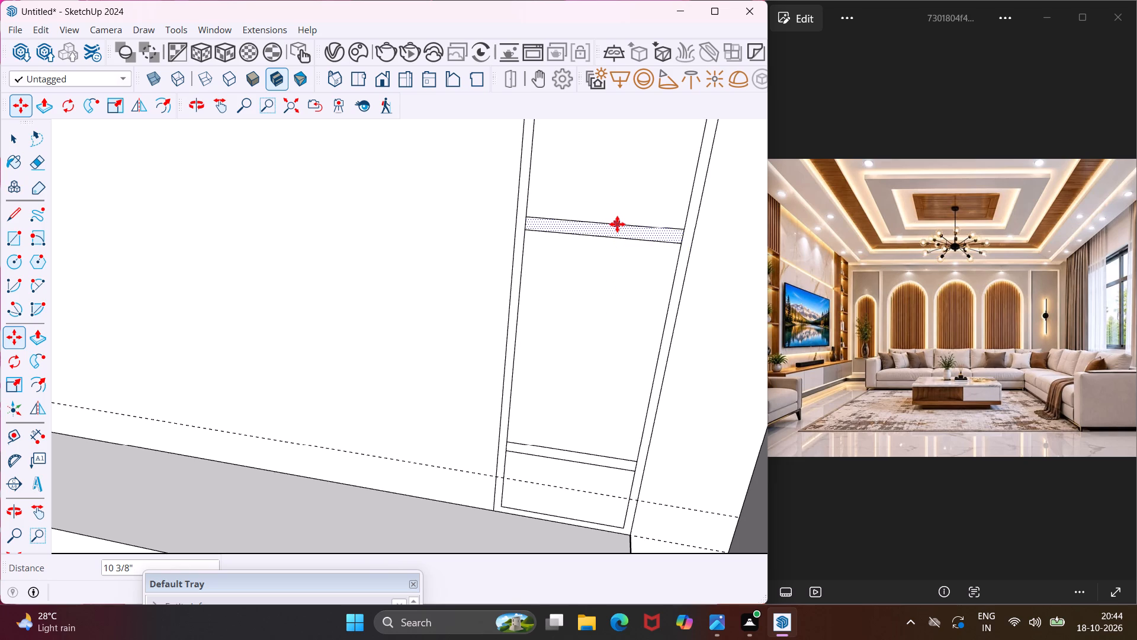
{"action": "key", "text": "Escape"}
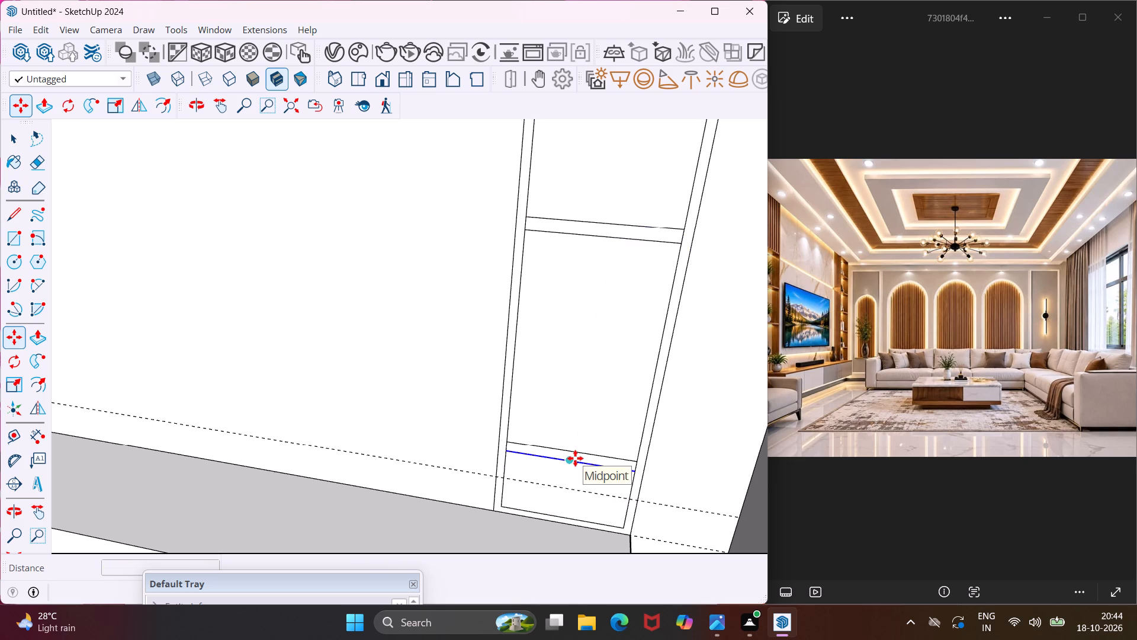
Move the lowest strip of the flat framed panel straight up about 1' 2".
{"action": "scroll", "coordinate": [575, 456], "scroll_direction": "up", "scroll_amount": 3}
{"action": "key", "text": "Escape"}
{"action": "key", "text": "space"}
{"action": "left_click", "coordinate": [579, 456]}
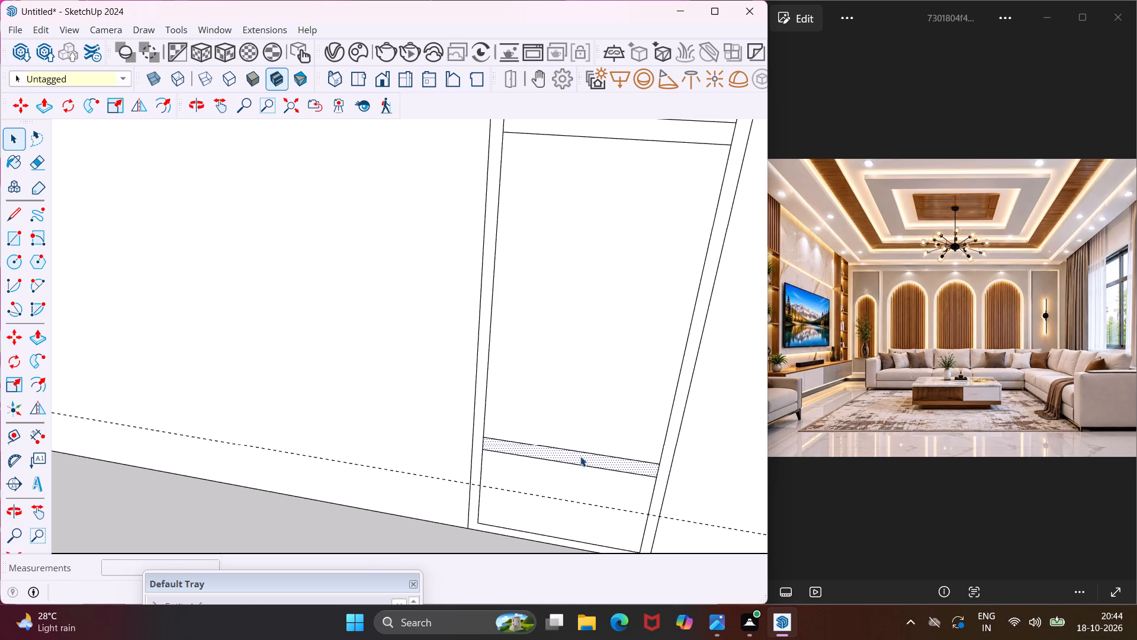
{"action": "key", "text": "m"}
{"action": "left_click", "coordinate": [580, 457]}
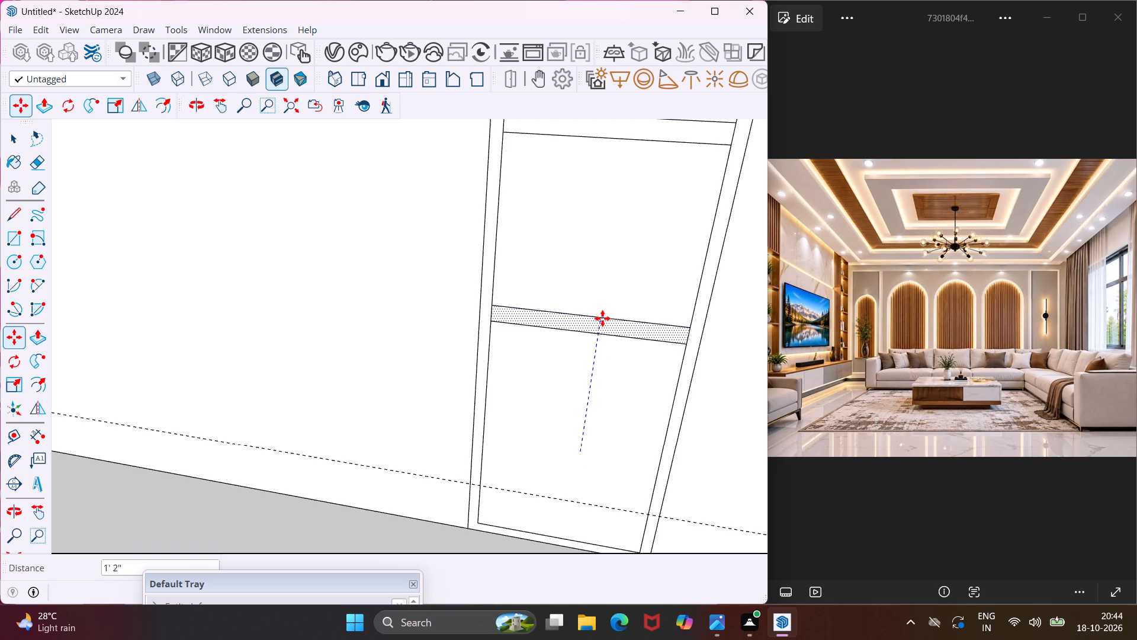
{"action": "left_click", "coordinate": [602, 318]}
{"action": "scroll", "coordinate": [565, 397], "scroll_direction": "down", "scroll_amount": 7}
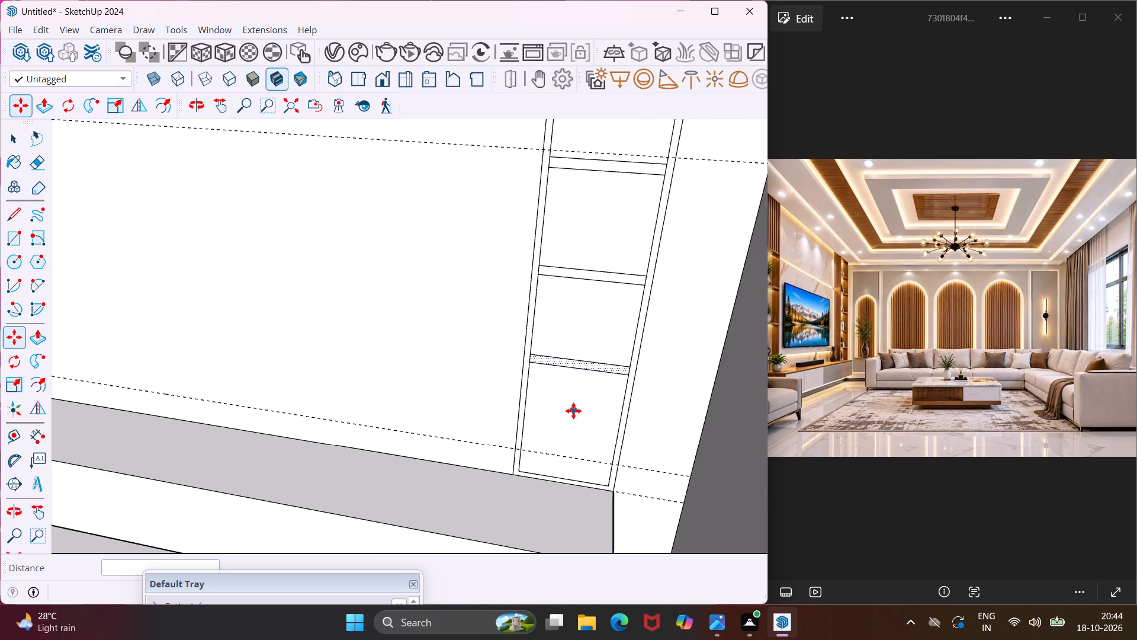
{"action": "scroll", "coordinate": [573, 411], "scroll_direction": "down", "scroll_amount": 8}
{"action": "key", "text": "Escape"}
{"action": "key", "text": "space"}
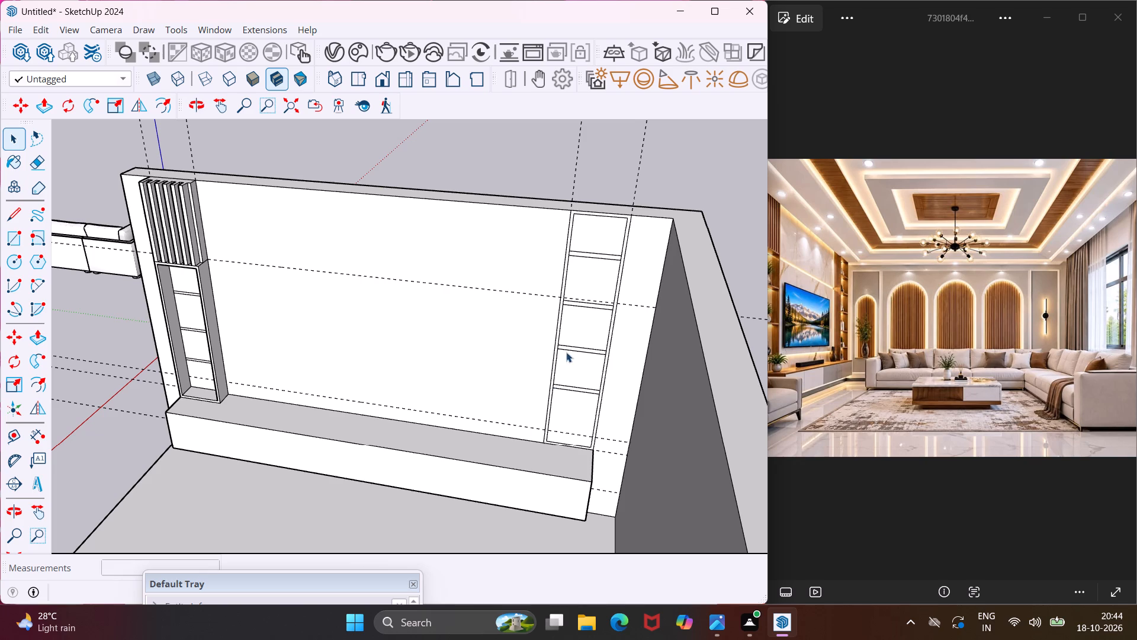
Move the lowest strip of the flat framed panel back down about 4" along the blue axis.
{"action": "scroll", "coordinate": [557, 398], "scroll_direction": "up", "scroll_amount": 9}
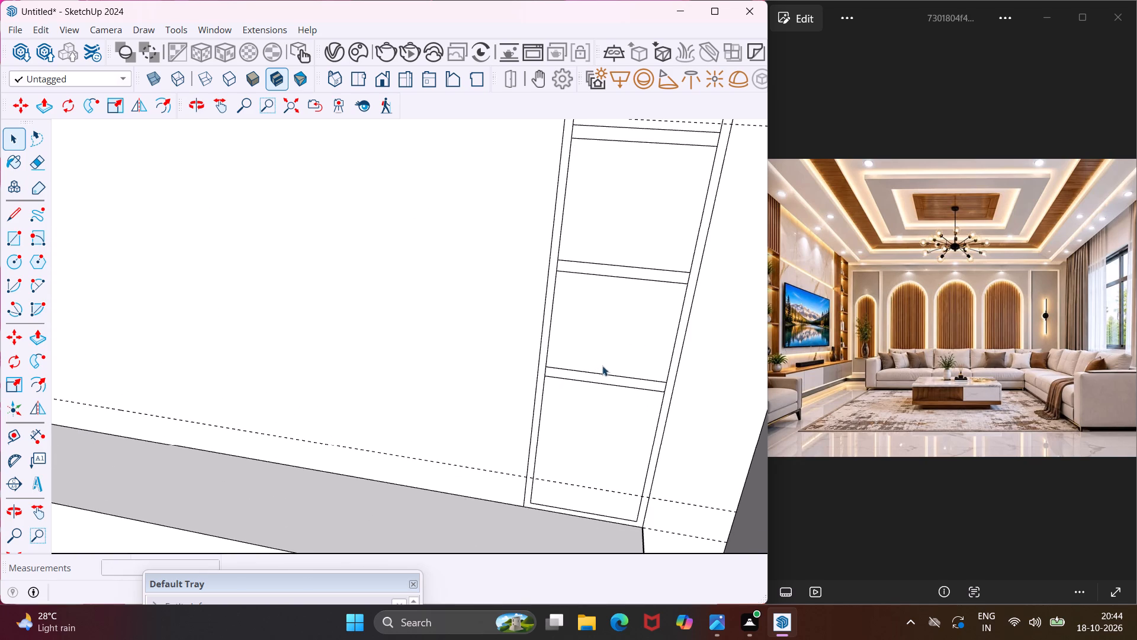
{"action": "left_click", "coordinate": [616, 379]}
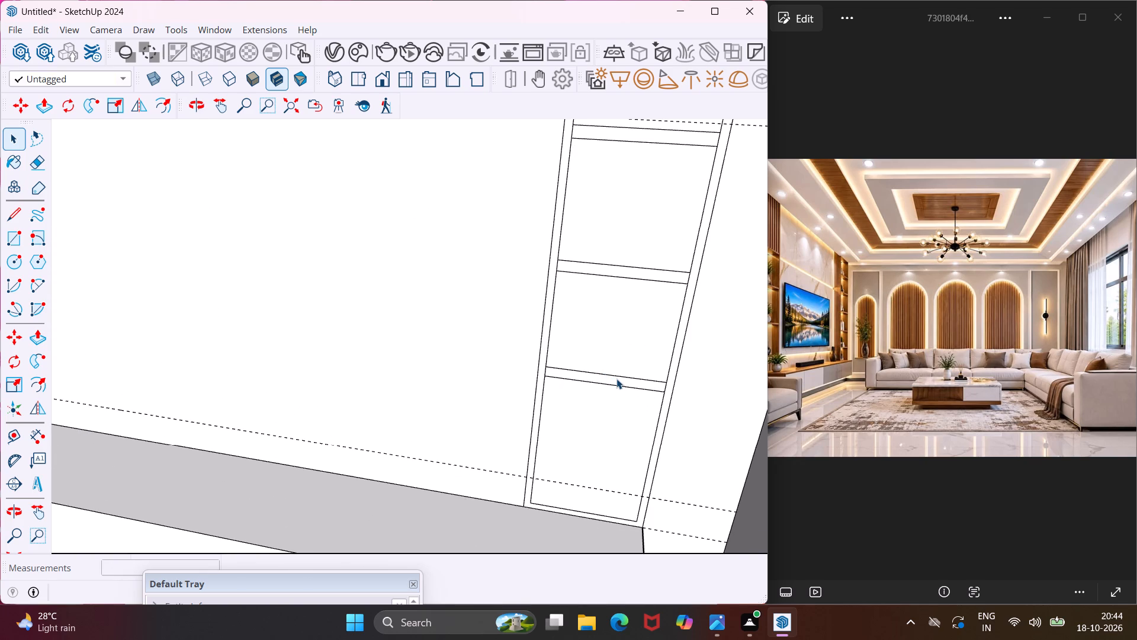
{"action": "scroll", "coordinate": [616, 379], "scroll_direction": "up", "scroll_amount": 3}
{"action": "left_click", "coordinate": [618, 384]}
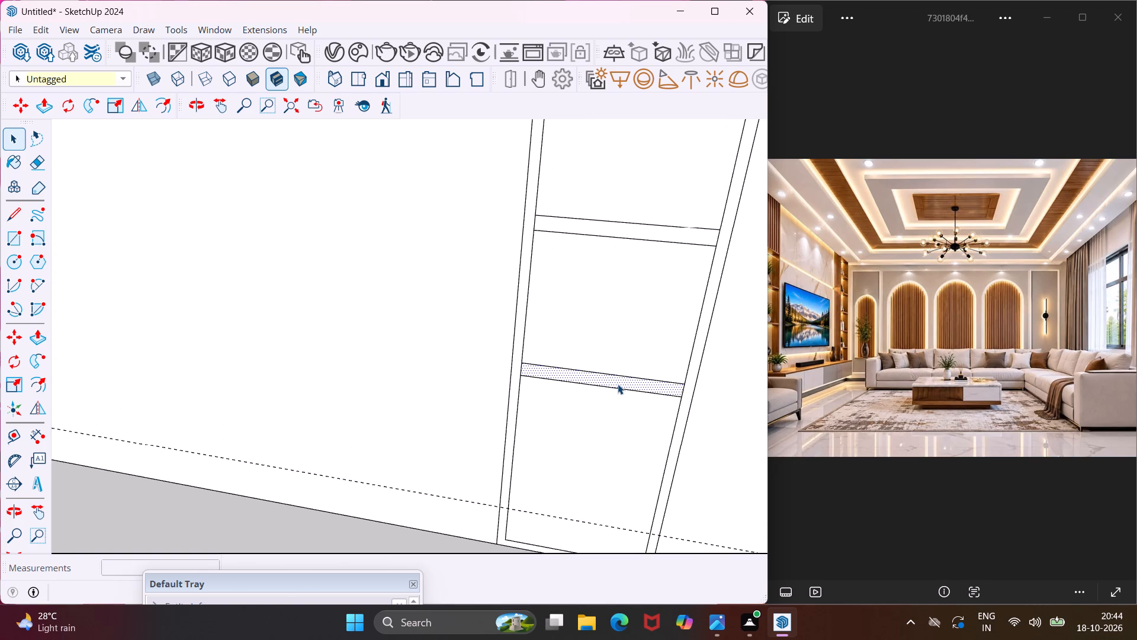
{"action": "key", "text": "m"}
{"action": "left_click", "coordinate": [618, 384]}
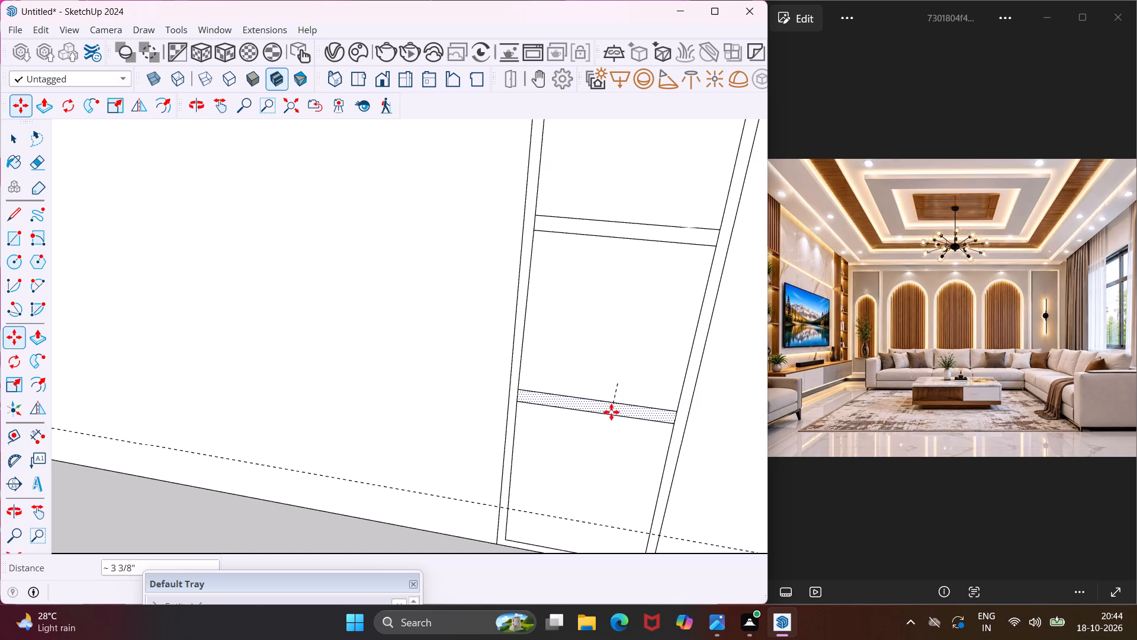
{"action": "scroll", "coordinate": [611, 415], "scroll_direction": "up", "scroll_amount": 5}
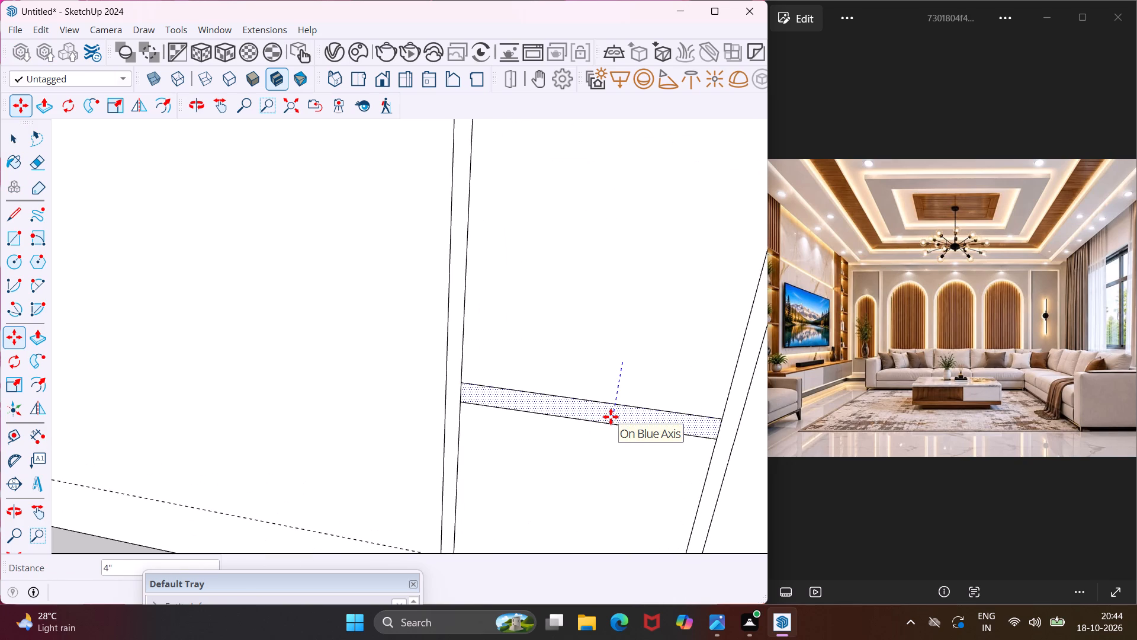
{"action": "left_click", "coordinate": [612, 416]}
{"action": "scroll", "coordinate": [599, 374], "scroll_direction": "down", "scroll_amount": 5}
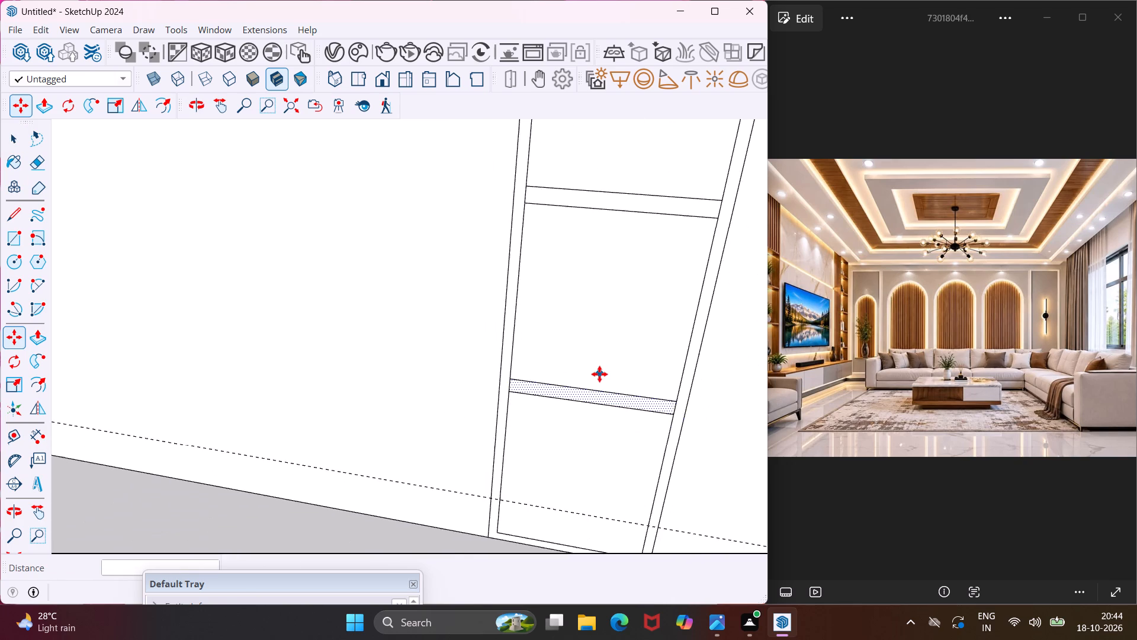
{"action": "scroll", "coordinate": [599, 373], "scroll_direction": "down", "scroll_amount": 14}
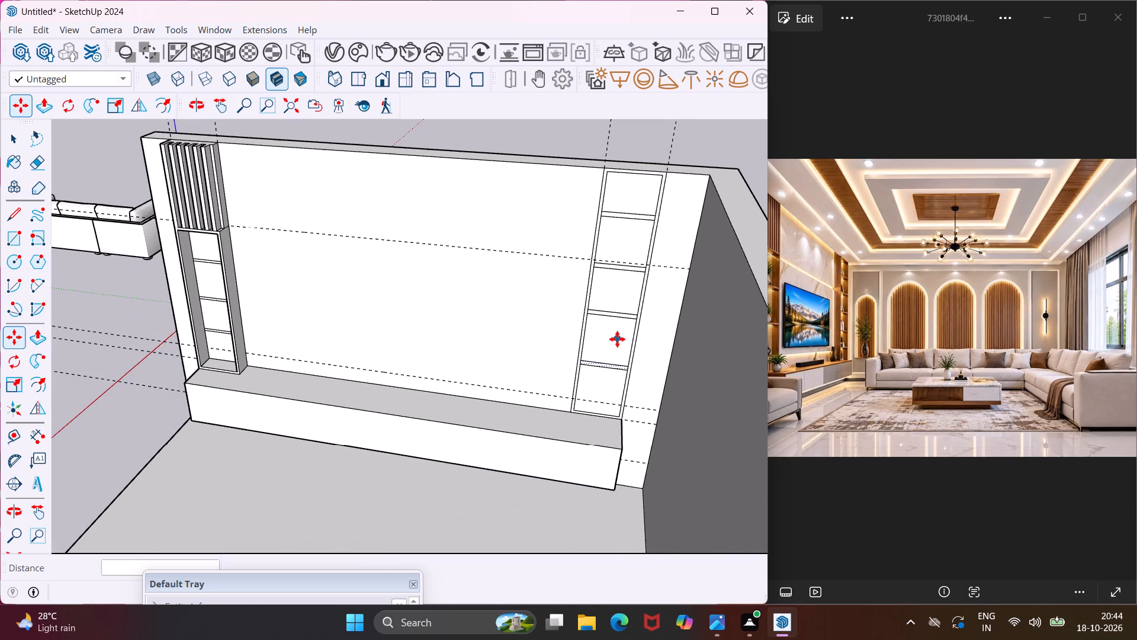
{"action": "key", "text": "Escape"}
{"action": "key", "text": "space"}
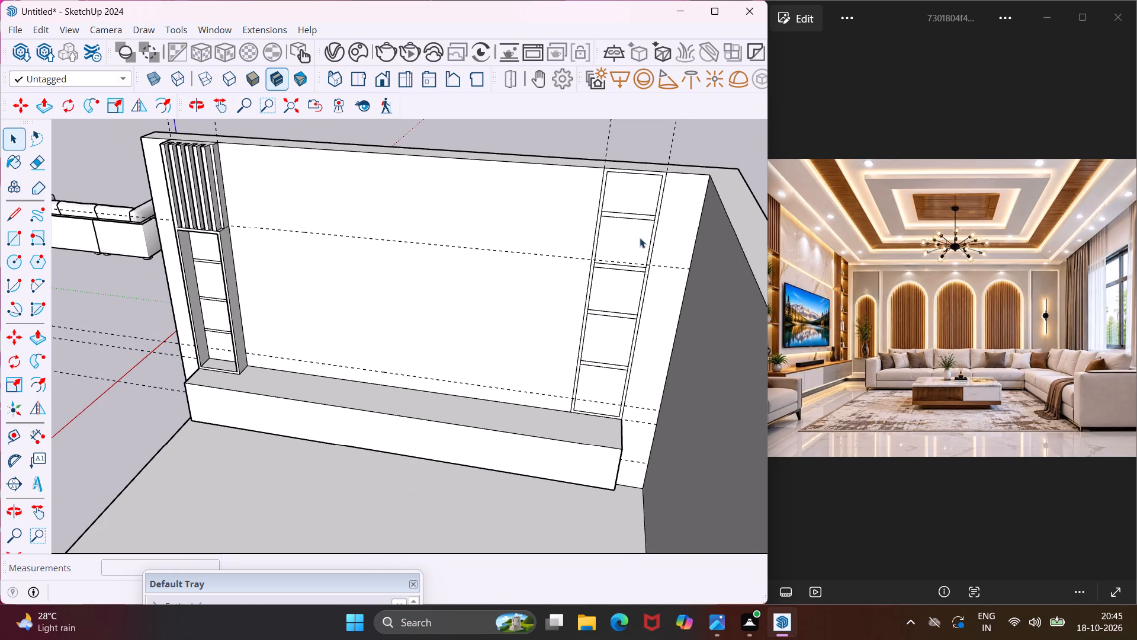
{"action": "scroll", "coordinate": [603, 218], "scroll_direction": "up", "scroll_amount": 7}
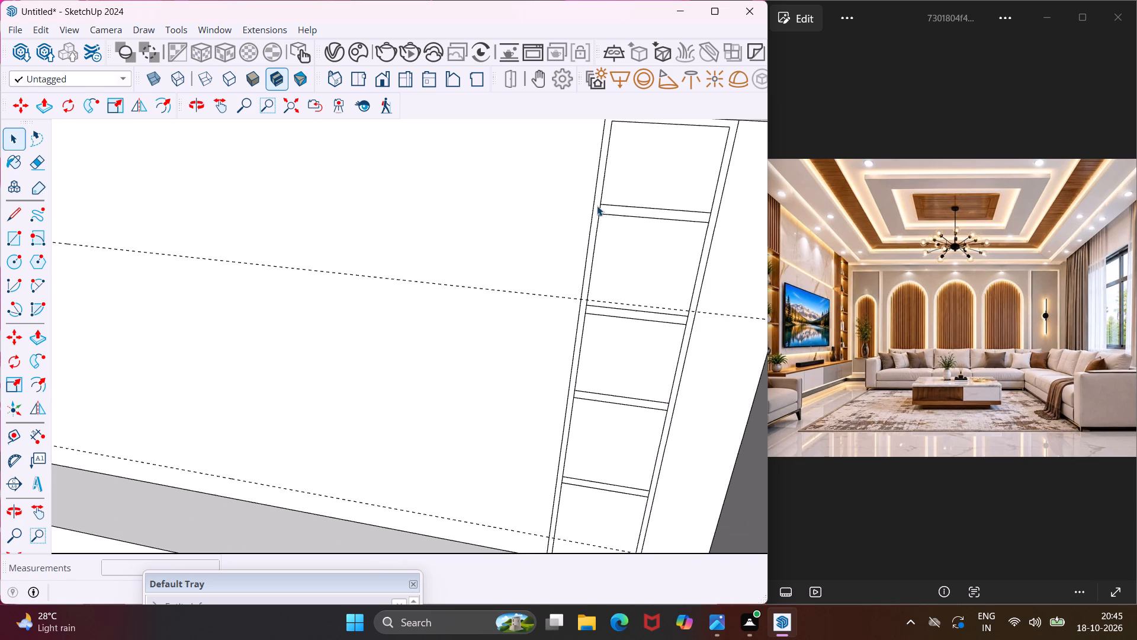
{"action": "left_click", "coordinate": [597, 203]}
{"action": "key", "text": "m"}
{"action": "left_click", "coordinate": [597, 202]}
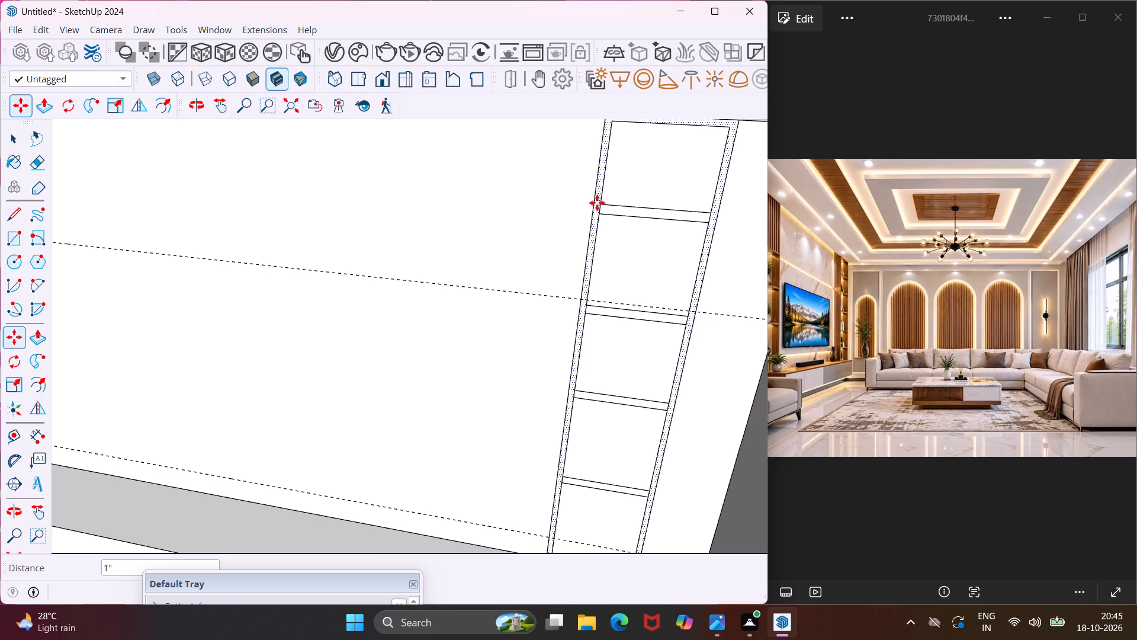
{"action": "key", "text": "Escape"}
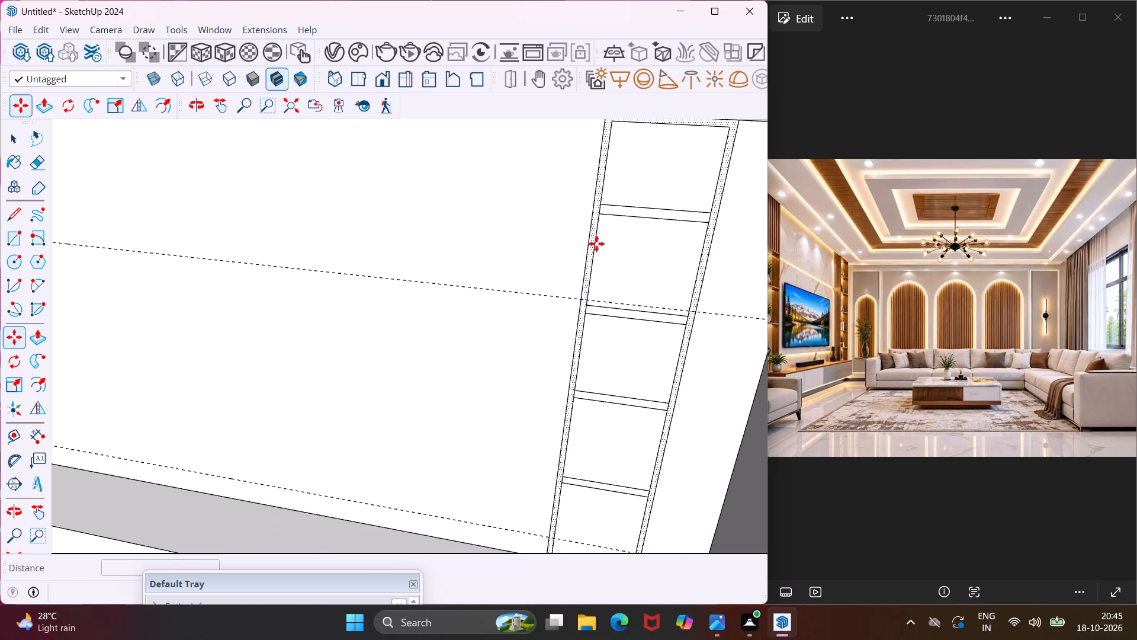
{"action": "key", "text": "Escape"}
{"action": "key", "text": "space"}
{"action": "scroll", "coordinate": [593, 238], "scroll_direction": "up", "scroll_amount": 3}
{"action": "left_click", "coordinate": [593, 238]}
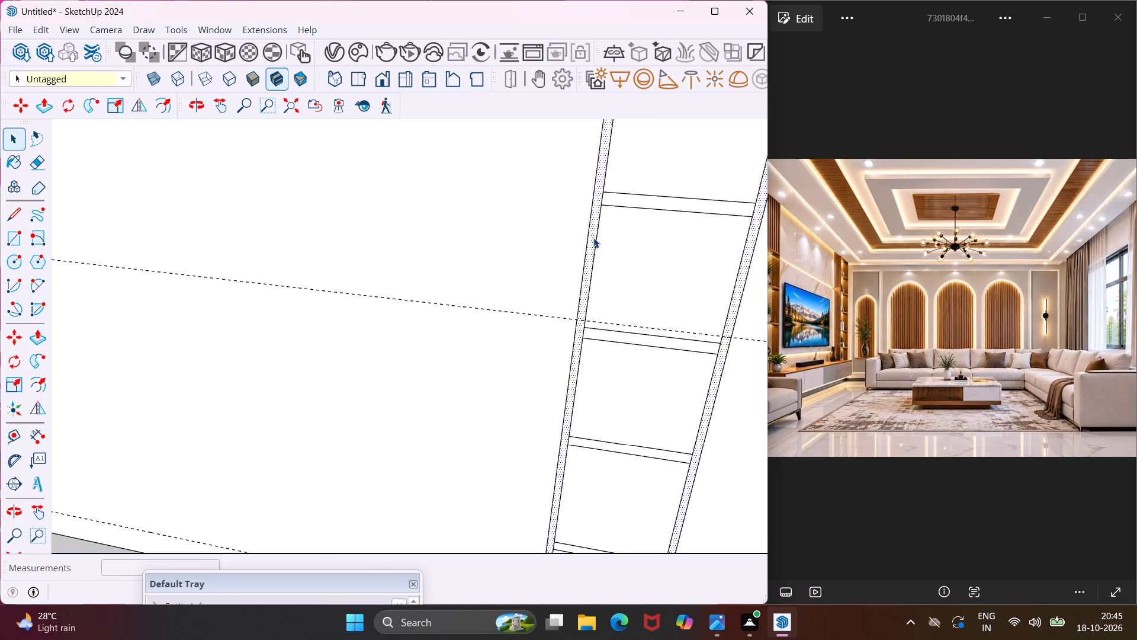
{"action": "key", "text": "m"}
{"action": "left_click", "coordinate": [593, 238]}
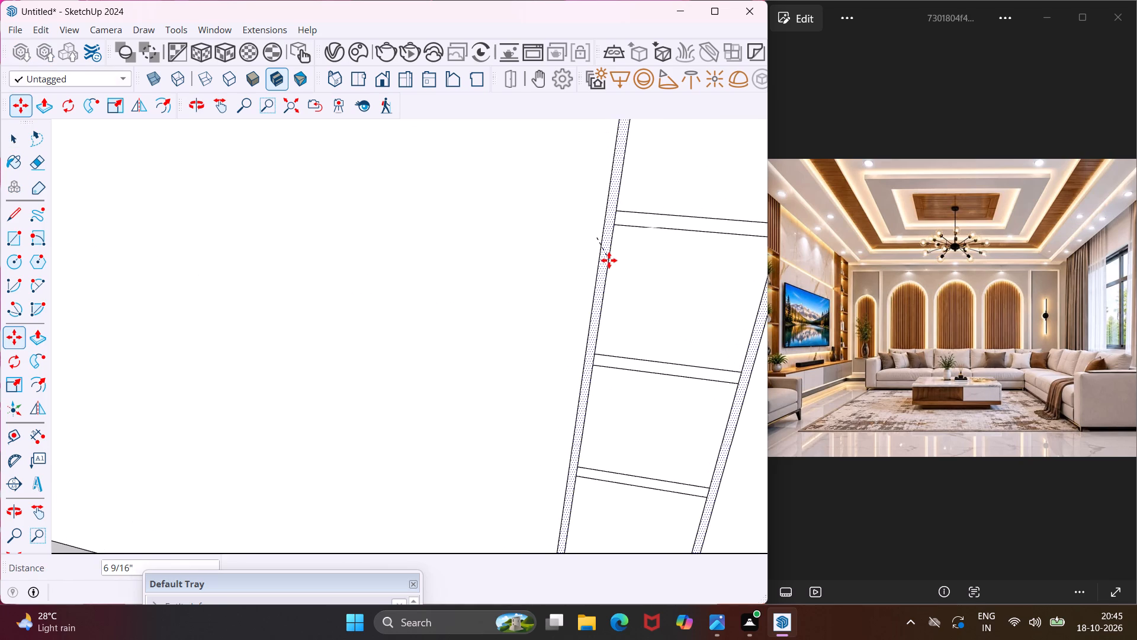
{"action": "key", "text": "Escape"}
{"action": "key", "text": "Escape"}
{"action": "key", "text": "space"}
Push/Pull the flat panel's outer frame out 6 7/8", matching the depth of the finished shelved side panel.
{"action": "scroll", "coordinate": [598, 246], "scroll_direction": "up", "scroll_amount": 3}
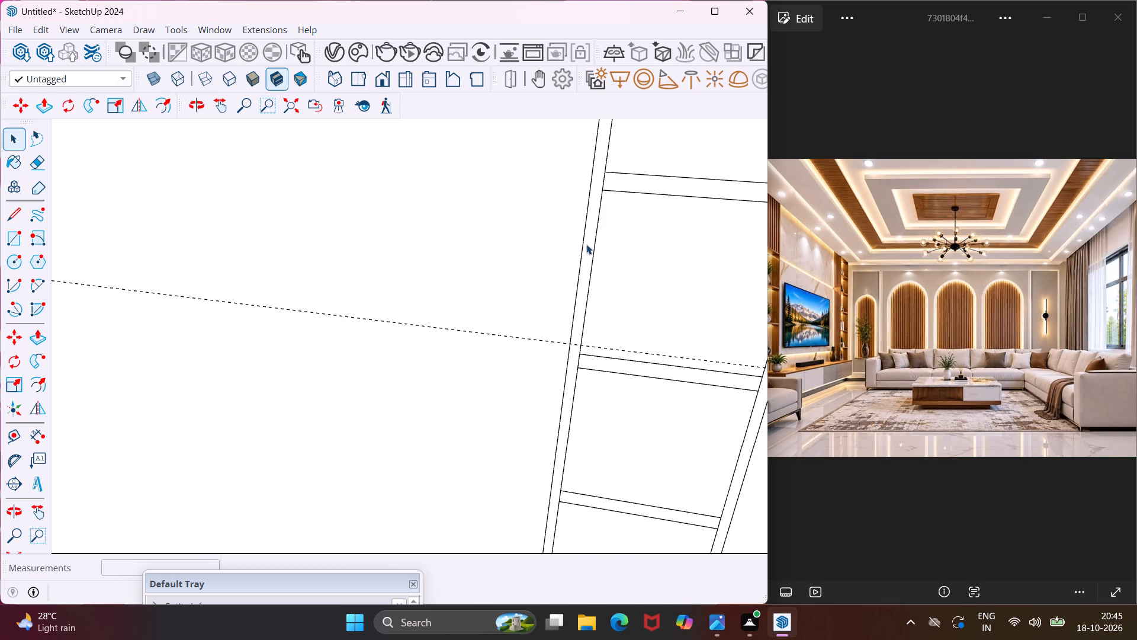
{"action": "left_click", "coordinate": [584, 244]}
{"action": "left_click", "coordinate": [587, 248]}
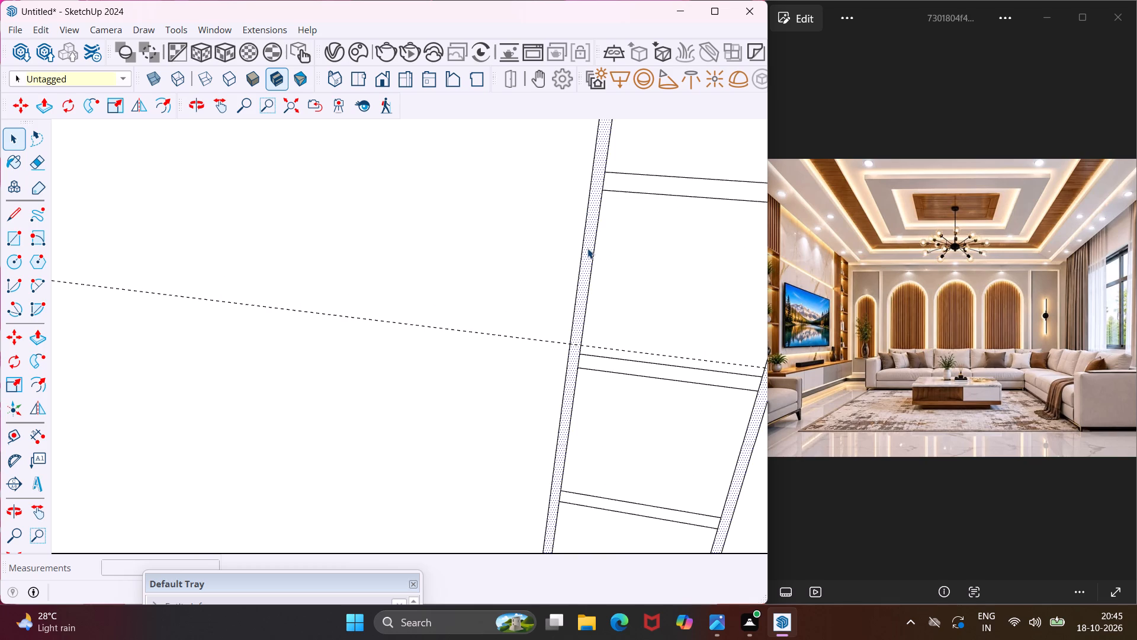
{"action": "key", "text": "p"}
{"action": "left_click", "coordinate": [587, 248]}
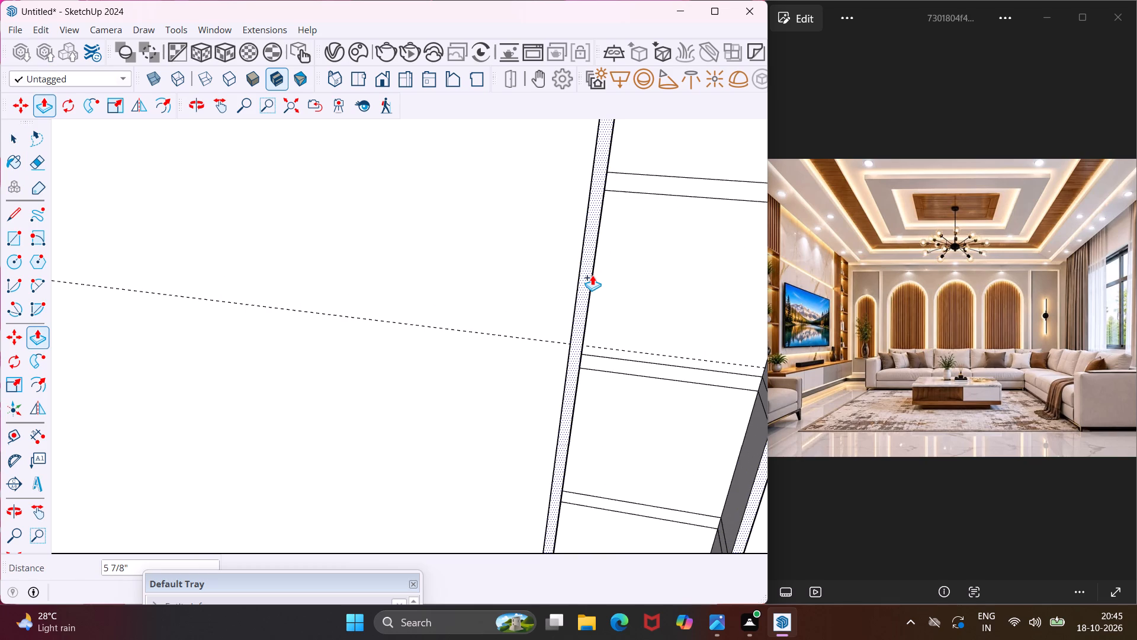
{"action": "scroll", "coordinate": [592, 274], "scroll_direction": "down", "scroll_amount": 12}
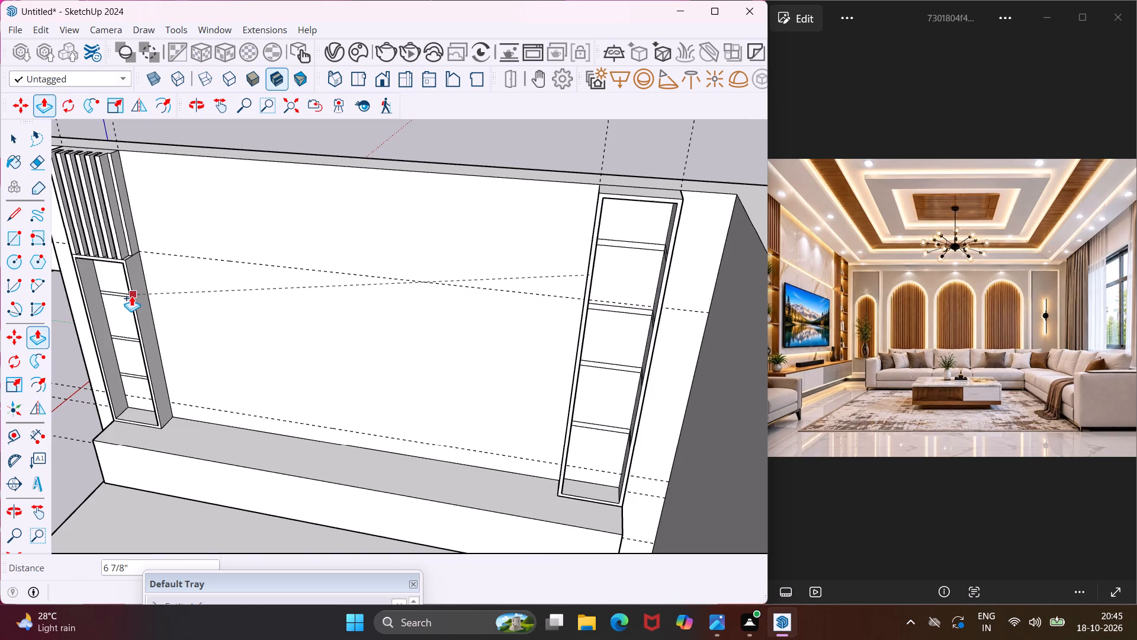
{"action": "left_click", "coordinate": [131, 295]}
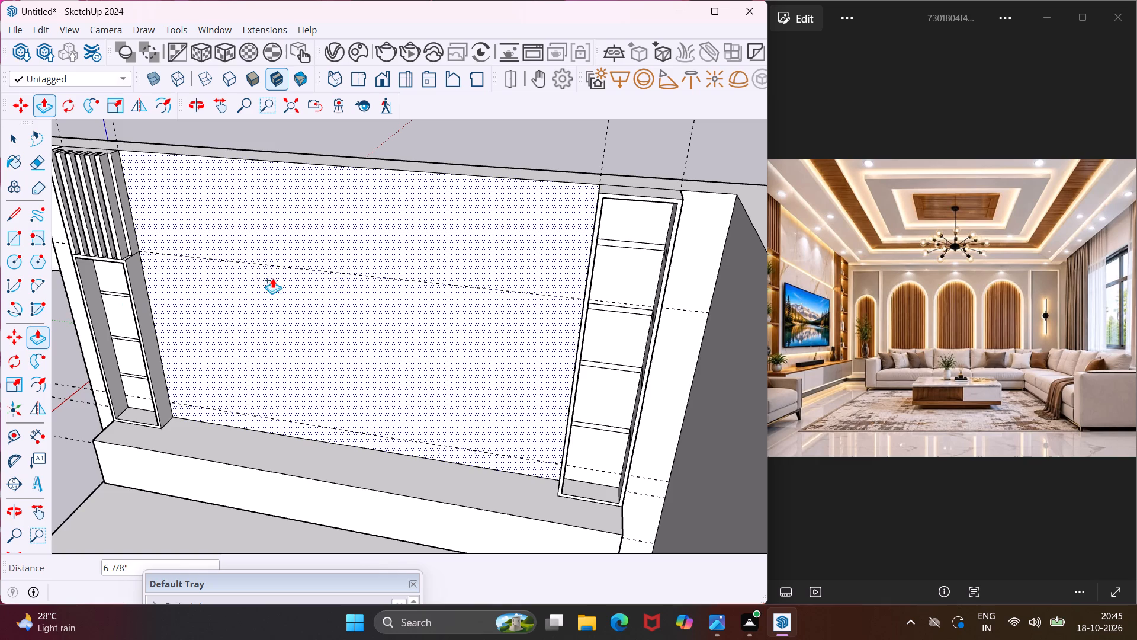
{"action": "key", "text": "Escape"}
{"action": "key", "text": "space"}
Push/Pull the topmost strip inside the frame out 6 7/8" into a shelf flush with the frame's front.
{"action": "scroll", "coordinate": [638, 242], "scroll_direction": "up", "scroll_amount": 9}
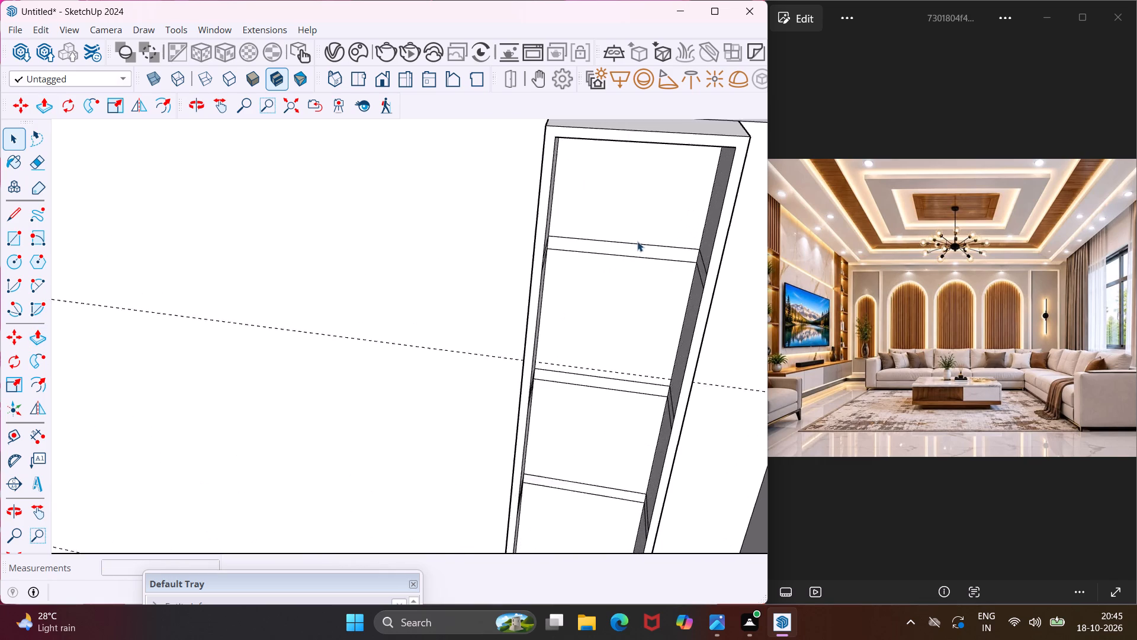
{"action": "scroll", "coordinate": [634, 244], "scroll_direction": "up", "scroll_amount": 4}
{"action": "left_click", "coordinate": [650, 261]}
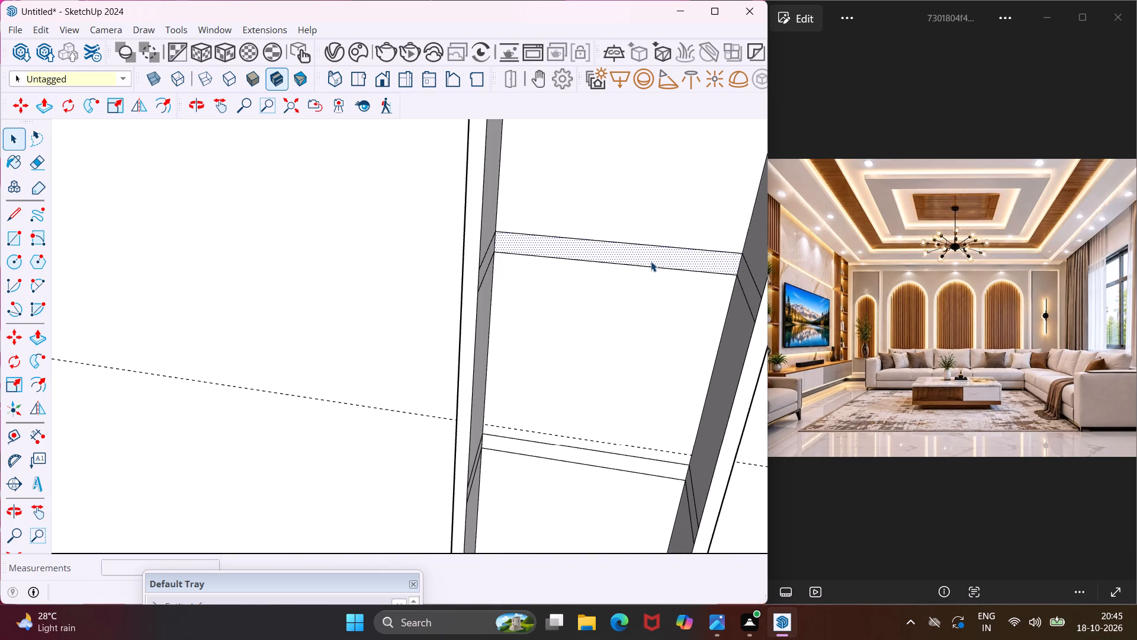
{"action": "key", "text": "p"}
{"action": "left_click", "coordinate": [651, 261]}
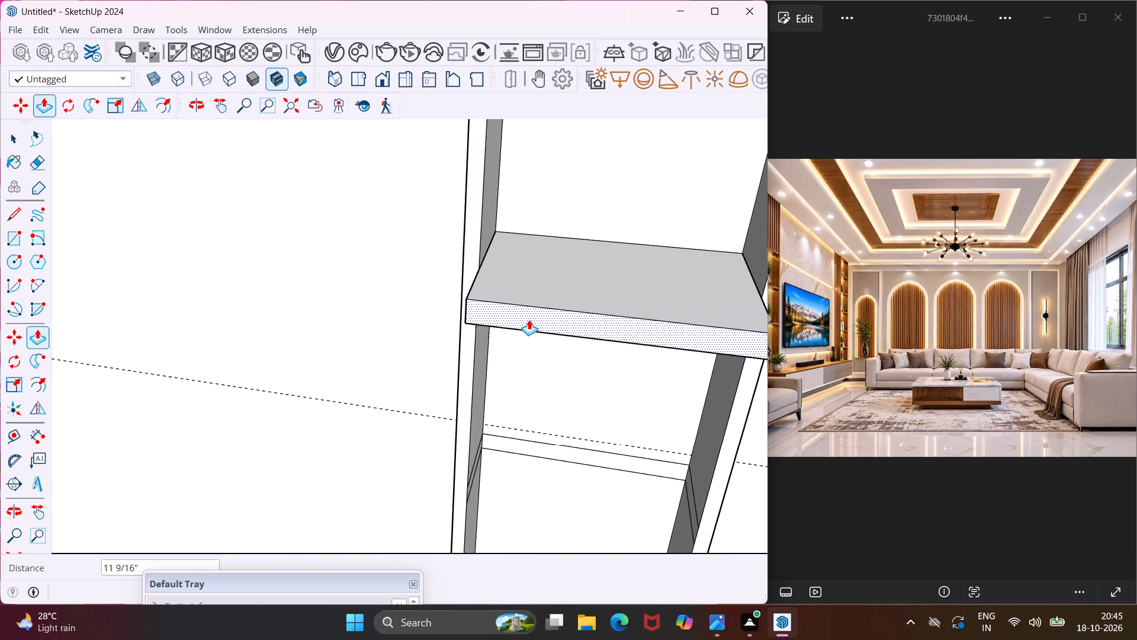
{"action": "left_click", "coordinate": [477, 246]}
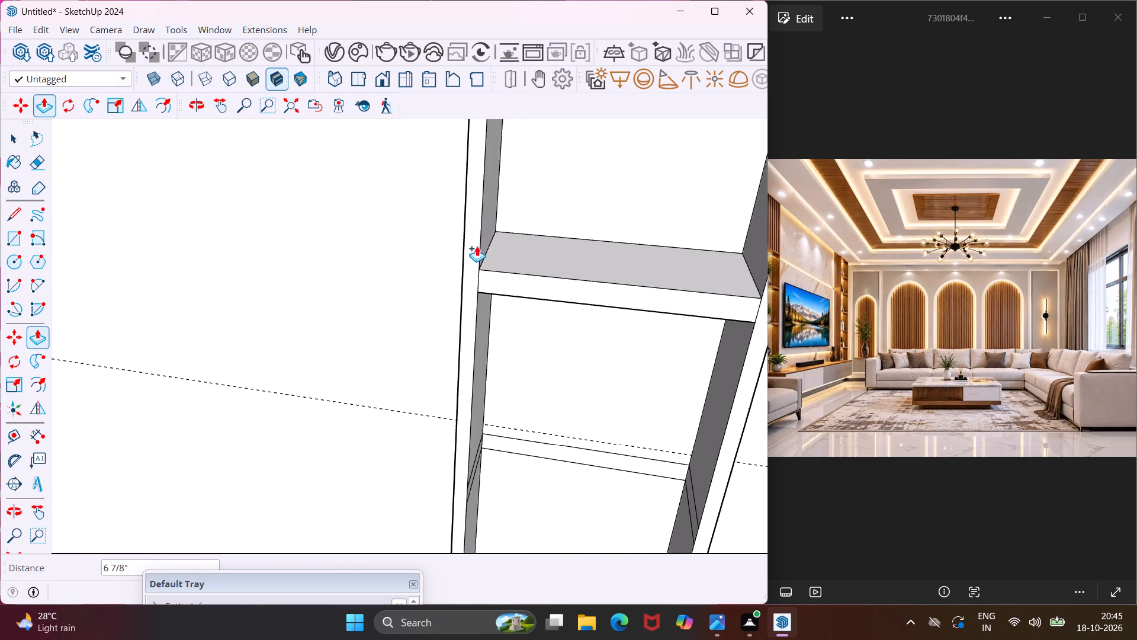
Push/Pull the second strip from the top out 6 7/8" into a shelf flush with the frame's front.
{"action": "scroll", "coordinate": [417, 235], "scroll_direction": "down", "scroll_amount": 7}
{"action": "scroll", "coordinate": [448, 344], "scroll_direction": "up", "scroll_amount": 3}
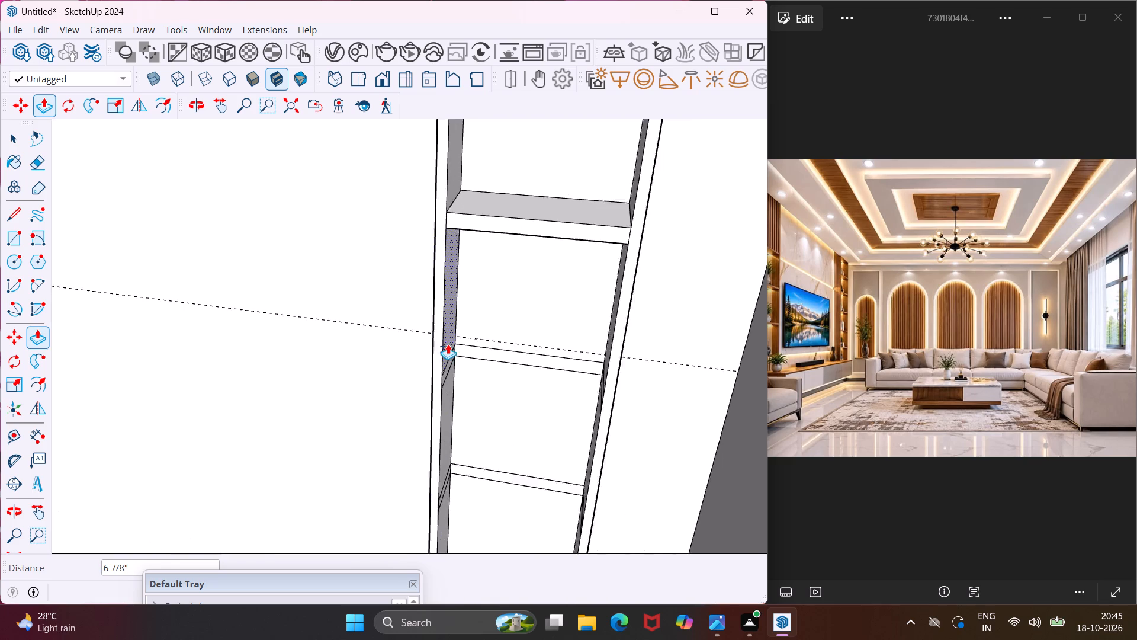
{"action": "scroll", "coordinate": [448, 344], "scroll_direction": "up", "scroll_amount": 6}
{"action": "left_click", "coordinate": [464, 351]}
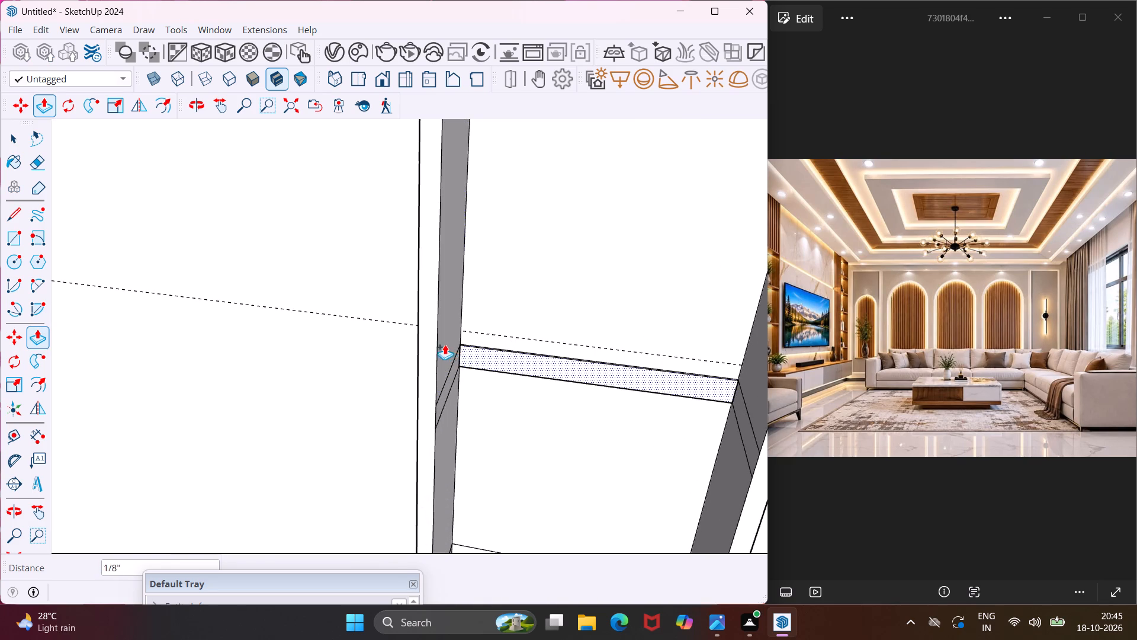
{"action": "left_click", "coordinate": [433, 337]}
Push/Pull the third strip from the top out 6 7/8" into a shelf flush with the frame's front.
{"action": "scroll", "coordinate": [433, 337], "scroll_direction": "down", "scroll_amount": 12}
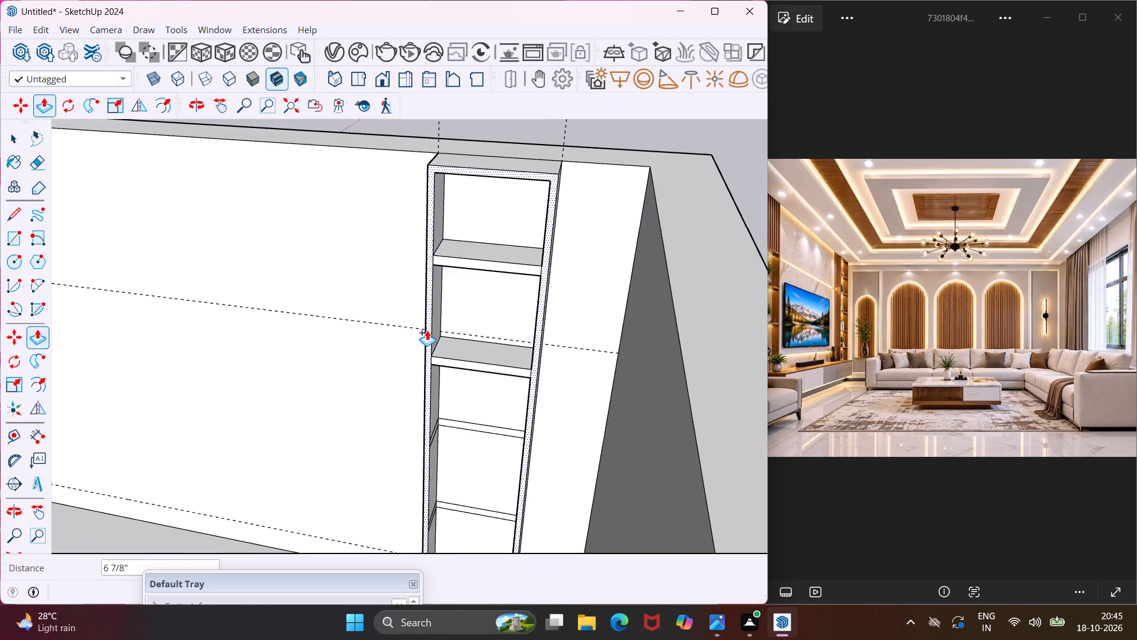
{"action": "scroll", "coordinate": [427, 330], "scroll_direction": "down", "scroll_amount": 3}
{"action": "scroll", "coordinate": [430, 404], "scroll_direction": "up", "scroll_amount": 10}
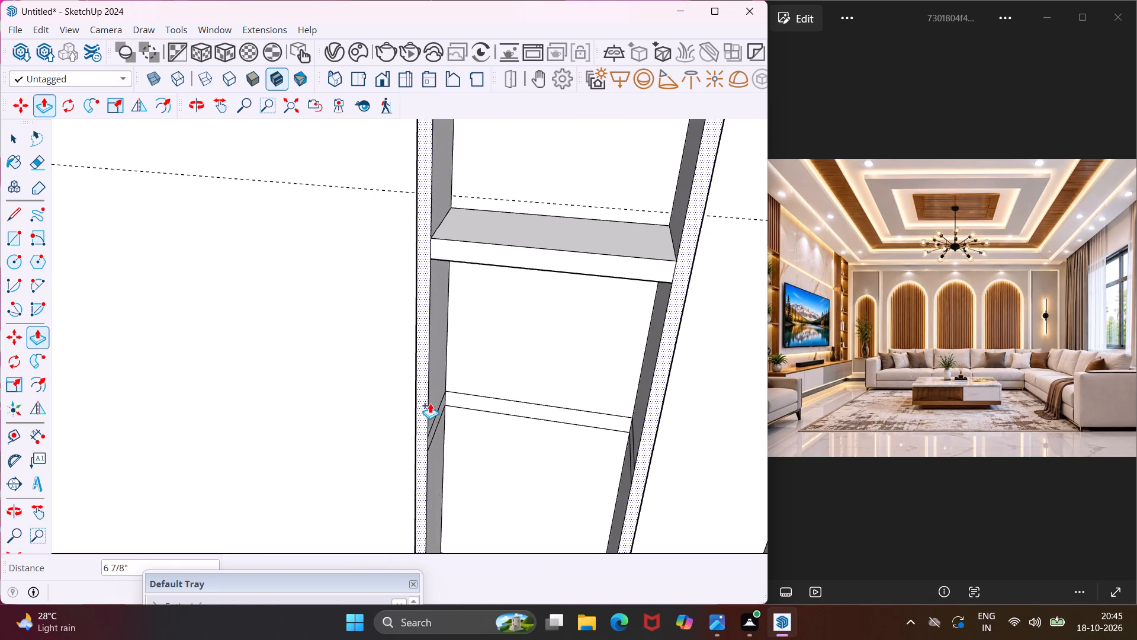
{"action": "scroll", "coordinate": [430, 403], "scroll_direction": "up", "scroll_amount": 2}
{"action": "left_click", "coordinate": [467, 391]}
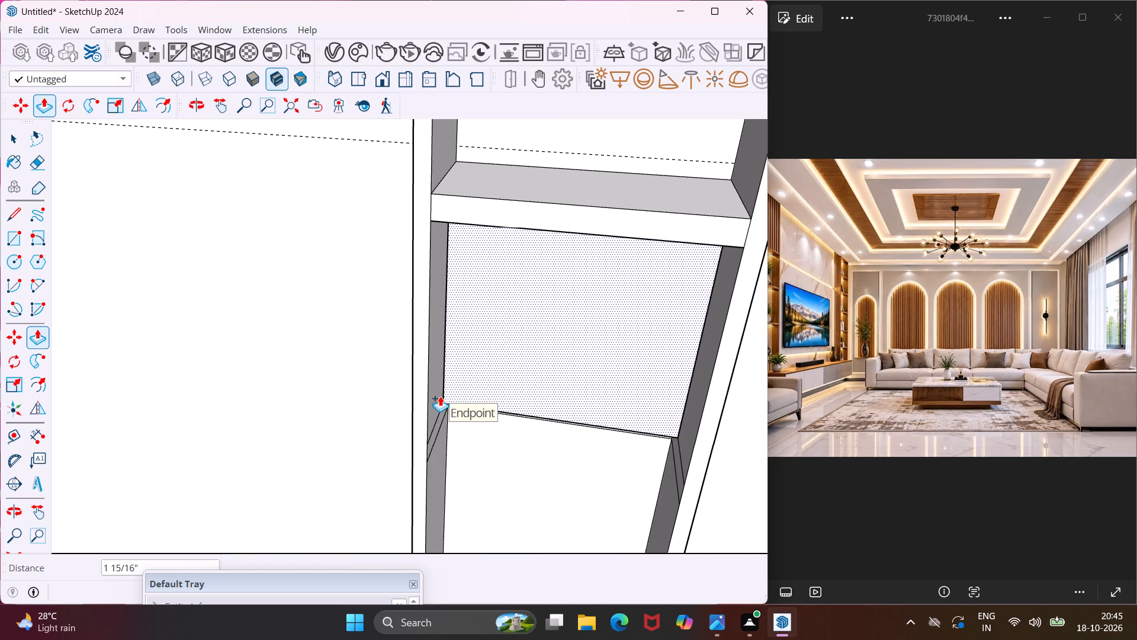
{"action": "key", "text": "Escape"}
{"action": "left_click", "coordinate": [461, 400]}
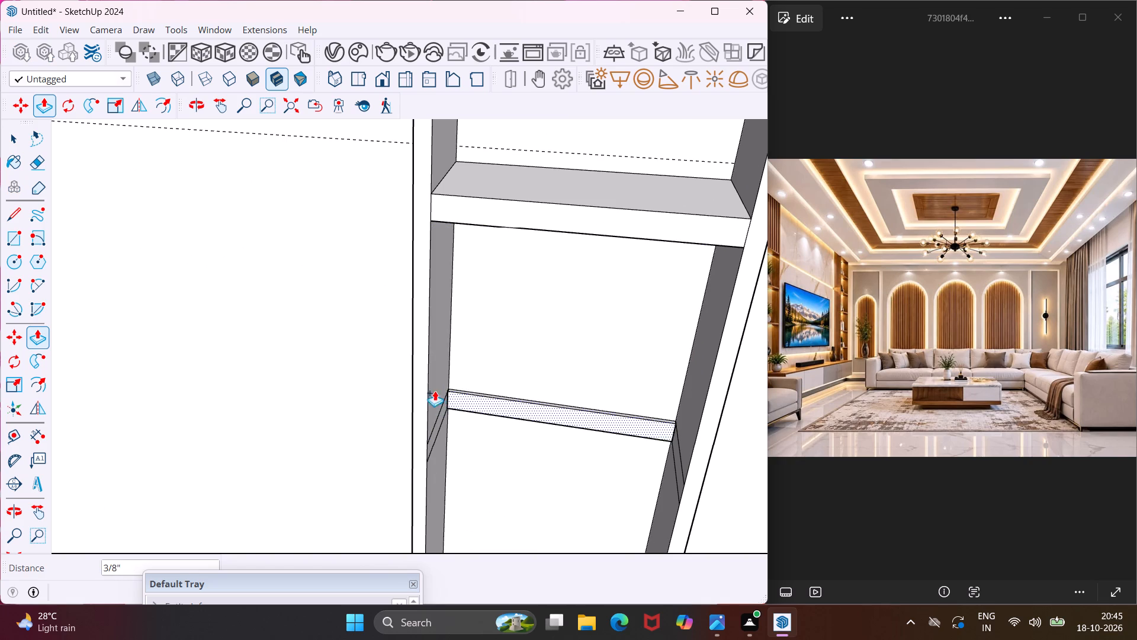
{"action": "left_click", "coordinate": [421, 378]}
Push/Pull the lowest remaining flat strip inside the frame out 6 7/8" into a shelf flush with the frame's front.
{"action": "scroll", "coordinate": [421, 378], "scroll_direction": "down", "scroll_amount": 10}
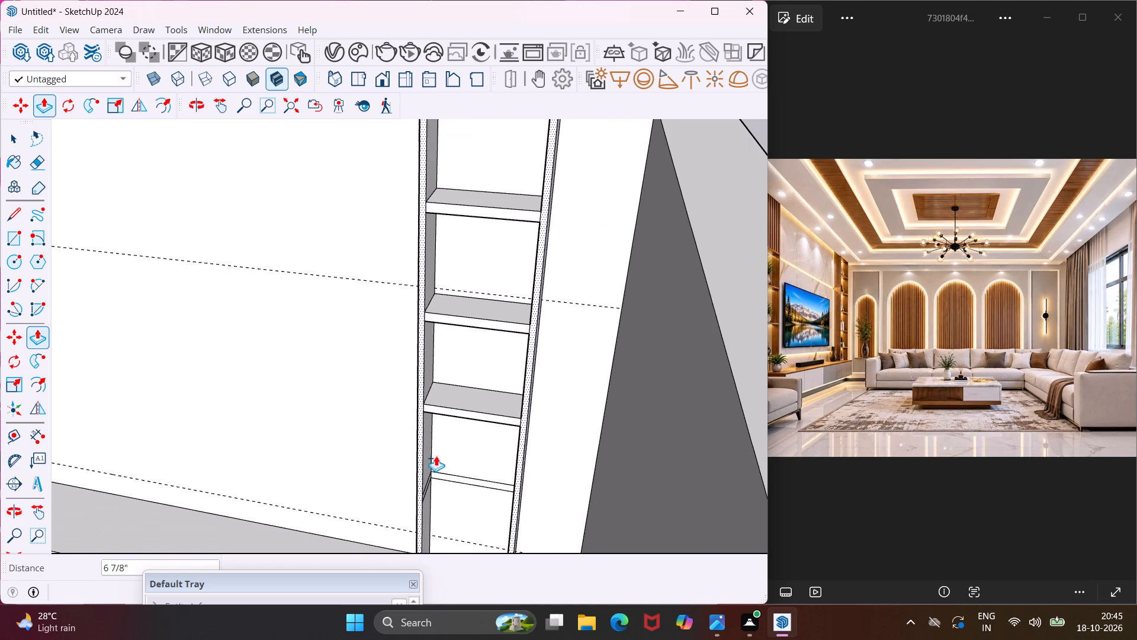
{"action": "scroll", "coordinate": [444, 482], "scroll_direction": "up", "scroll_amount": 12}
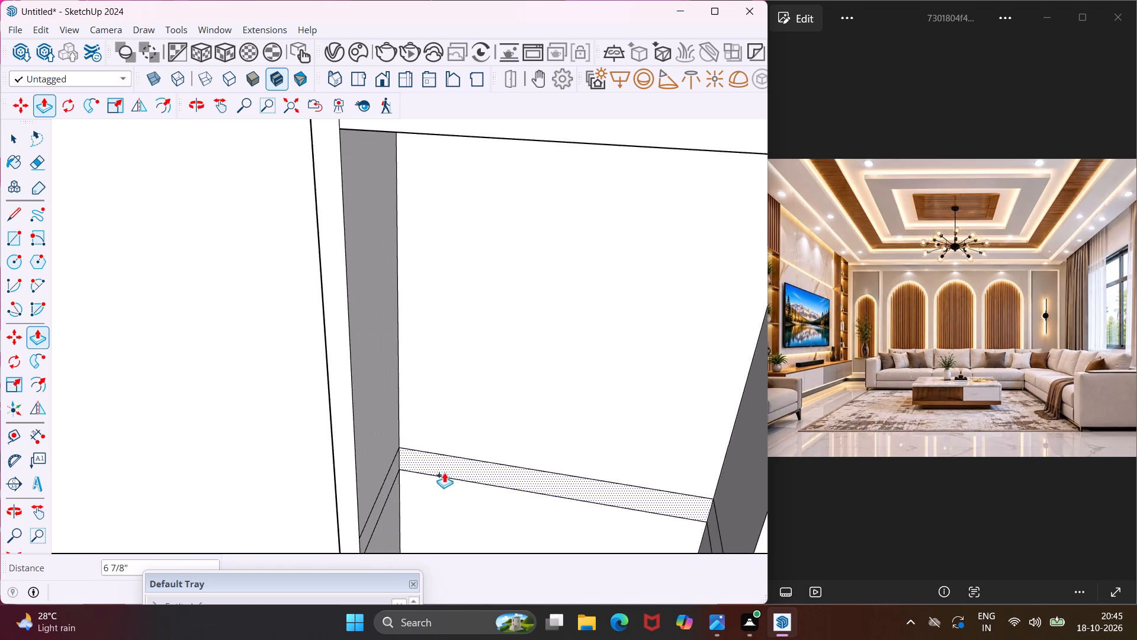
{"action": "left_click", "coordinate": [444, 471]}
{"action": "left_click", "coordinate": [343, 418]}
Examine the TV wall and its two shelved side panels from several angles around the room.
{"action": "scroll", "coordinate": [364, 376], "scroll_direction": "down", "scroll_amount": 2}
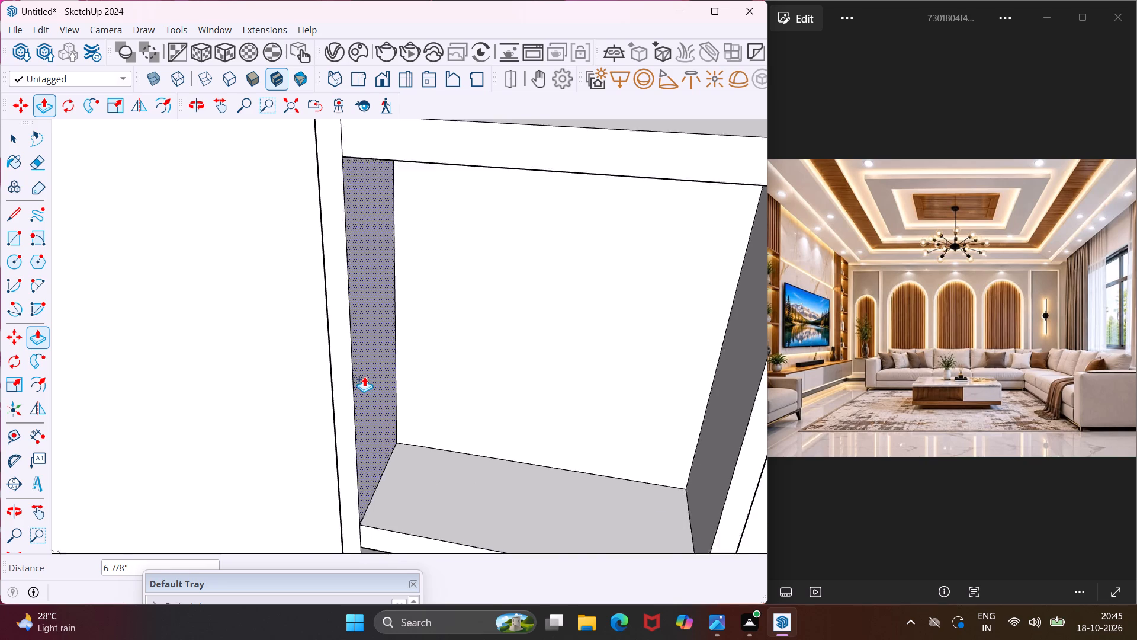
{"action": "scroll", "coordinate": [364, 376], "scroll_direction": "down", "scroll_amount": 13}
{"action": "middle_click_drag", "start_coordinate": [364, 371], "coordinate": [364, 370]}
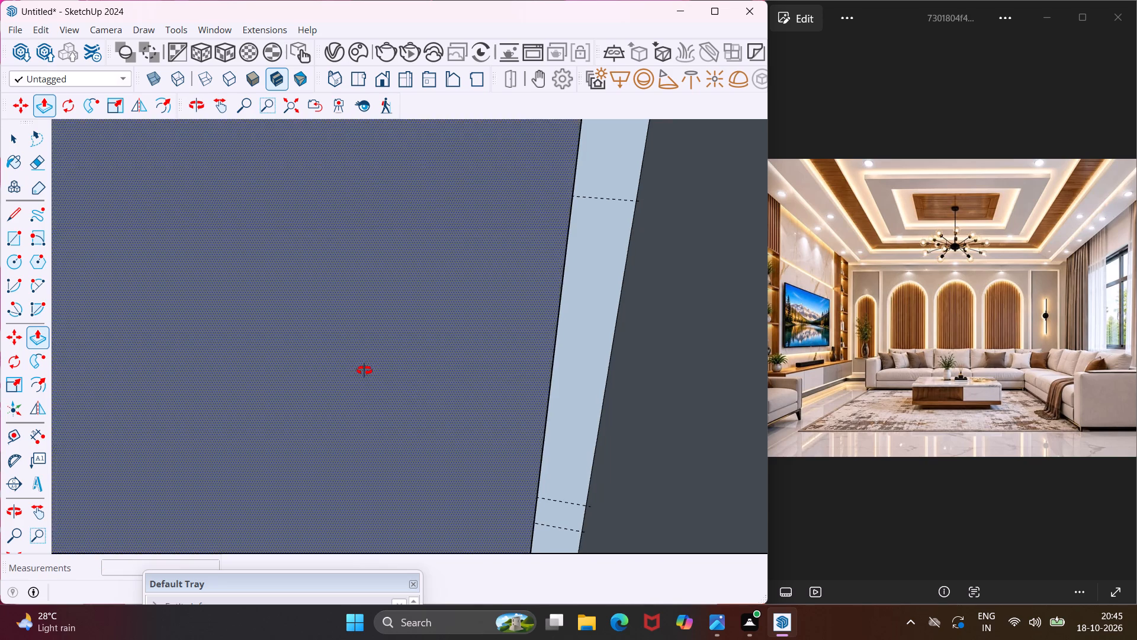
{"action": "middle_click_drag", "start_coordinate": [364, 370], "coordinate": [568, 444]}
{"action": "scroll", "coordinate": [555, 439], "scroll_direction": "down", "scroll_amount": 6}
{"action": "scroll", "coordinate": [390, 415], "scroll_direction": "down", "scroll_amount": 11}
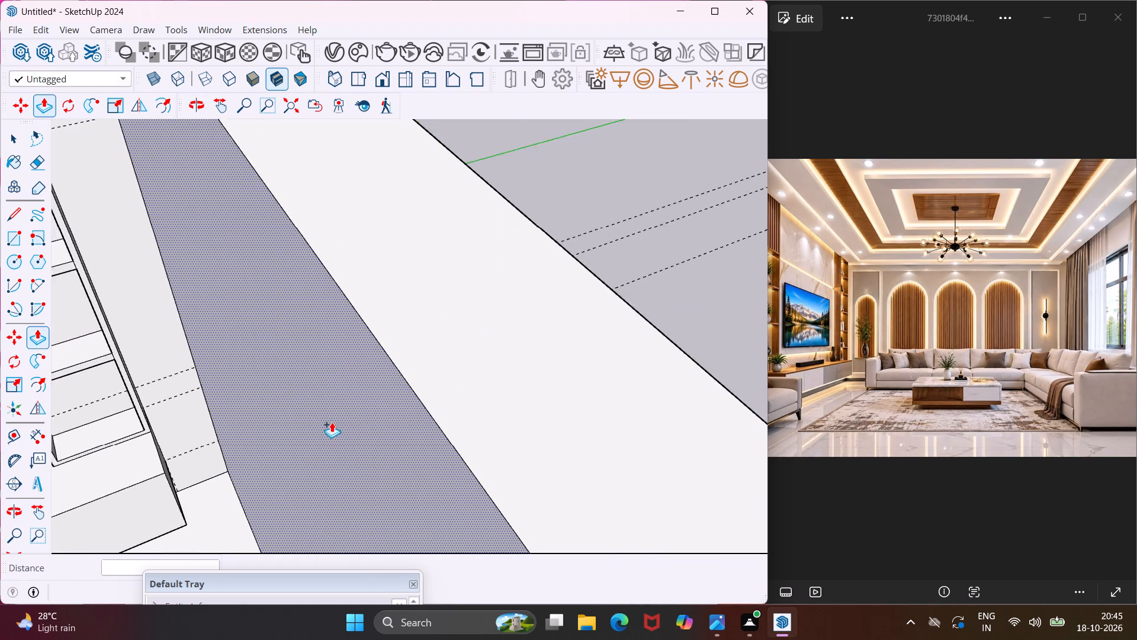
{"action": "scroll", "coordinate": [332, 422], "scroll_direction": "down", "scroll_amount": 13}
{"action": "scroll", "coordinate": [309, 414], "scroll_direction": "down", "scroll_amount": 17}
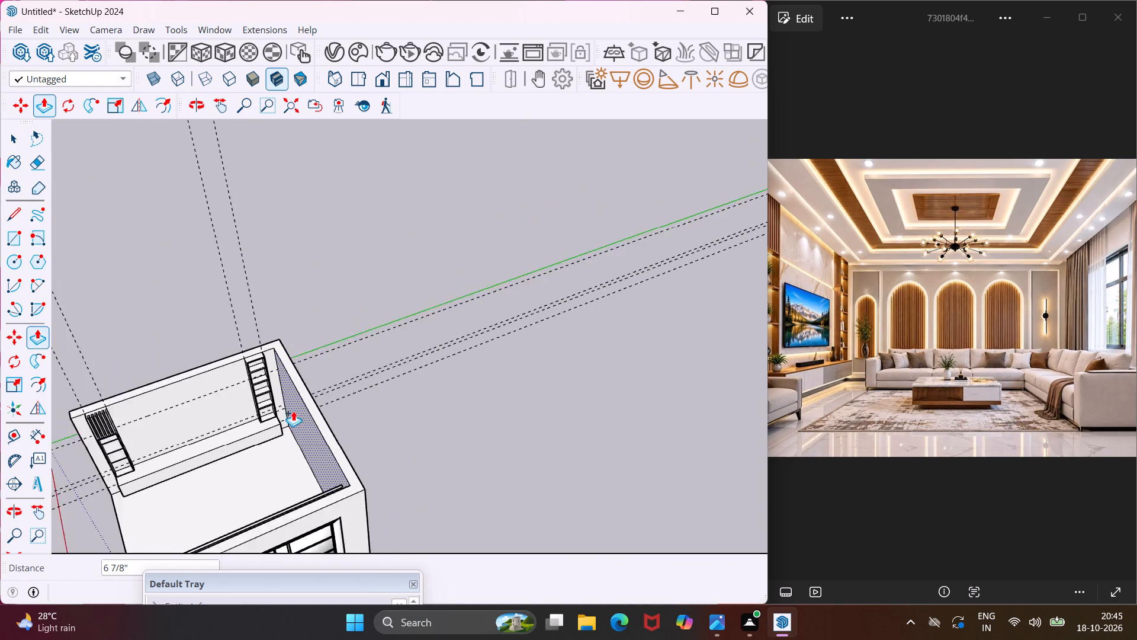
{"action": "scroll", "coordinate": [280, 424], "scroll_direction": "down", "scroll_amount": 4}
{"action": "key", "text": "Escape"}
{"action": "key", "text": "space"}
{"action": "scroll", "coordinate": [173, 448], "scroll_direction": "down", "scroll_amount": 1}
{"action": "middle_click_drag", "start_coordinate": [173, 447], "coordinate": [202, 453]}
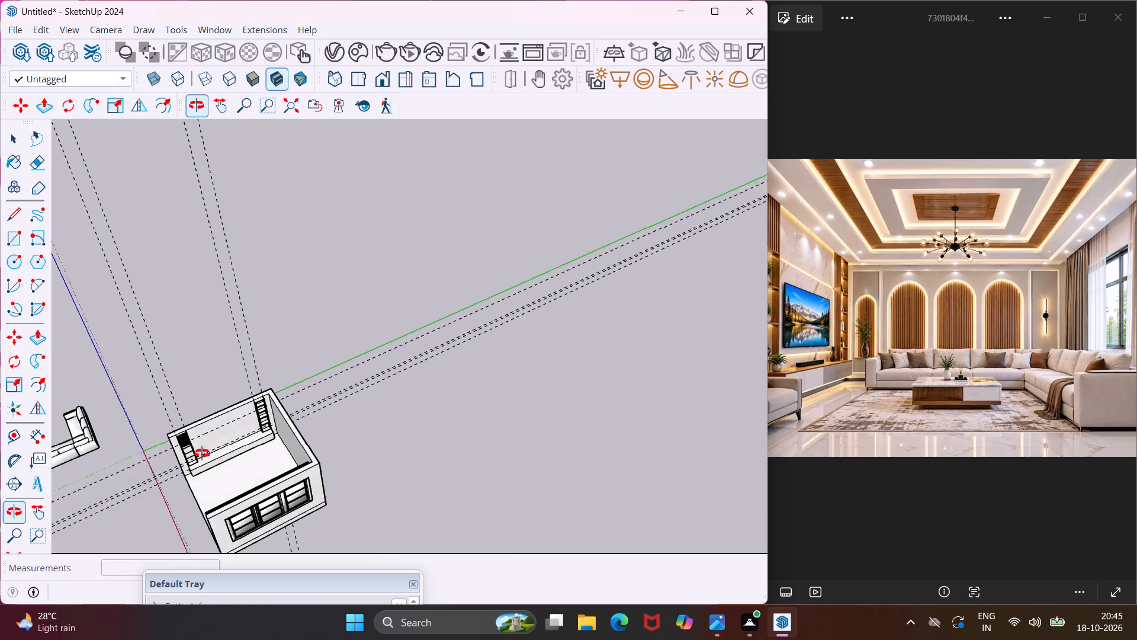
{"action": "middle_click_drag", "start_coordinate": [202, 453], "coordinate": [355, 260]}
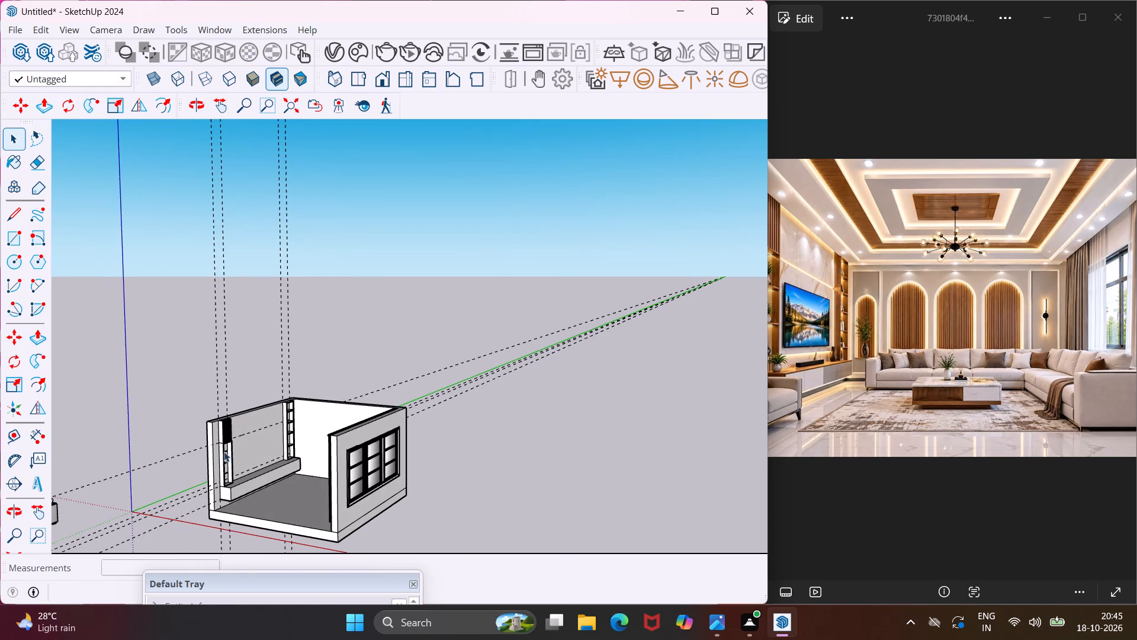
{"action": "scroll", "coordinate": [223, 454], "scroll_direction": "up", "scroll_amount": 9}
{"action": "middle_click_drag", "start_coordinate": [269, 468], "coordinate": [204, 450]}
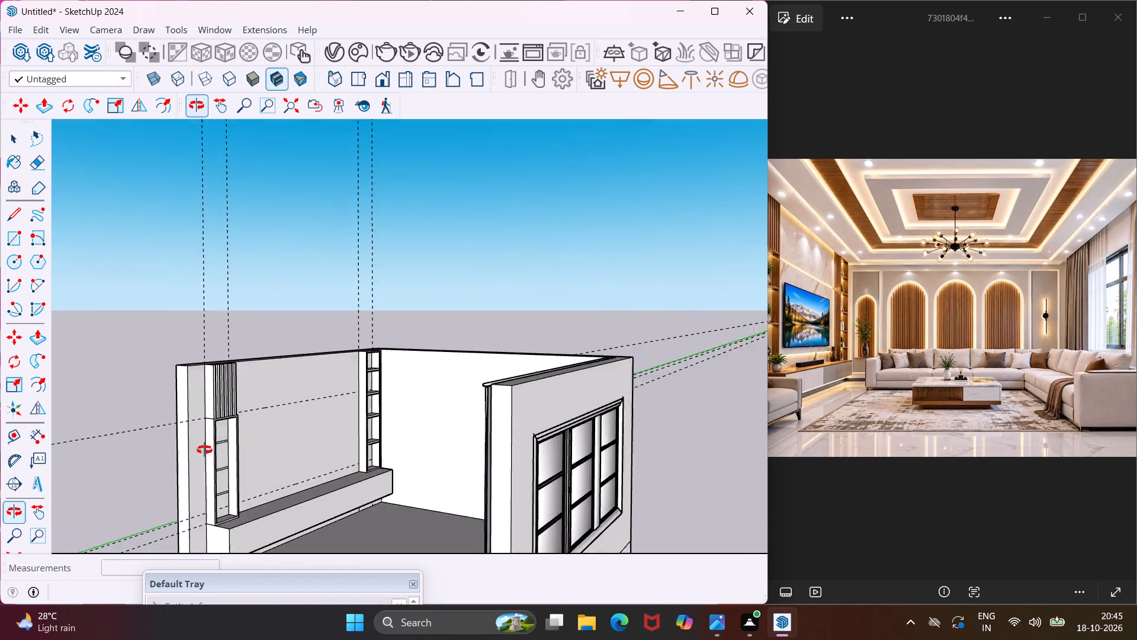
{"action": "middle_click_drag", "start_coordinate": [204, 450], "coordinate": [73, 473]}
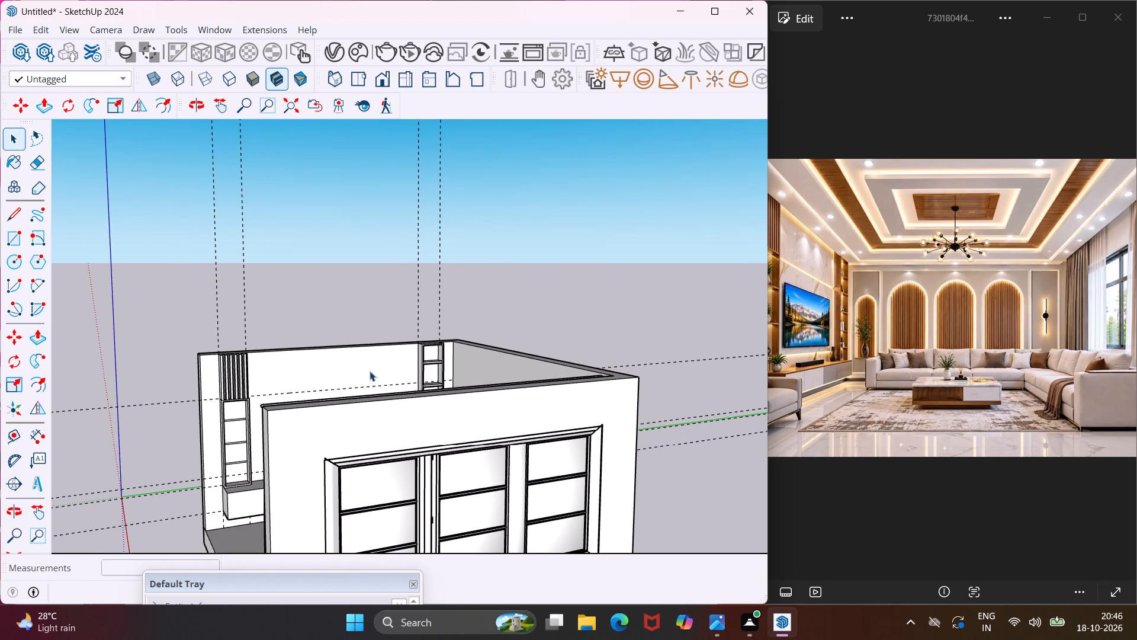
{"action": "middle_click_drag", "start_coordinate": [370, 369], "coordinate": [237, 469]}
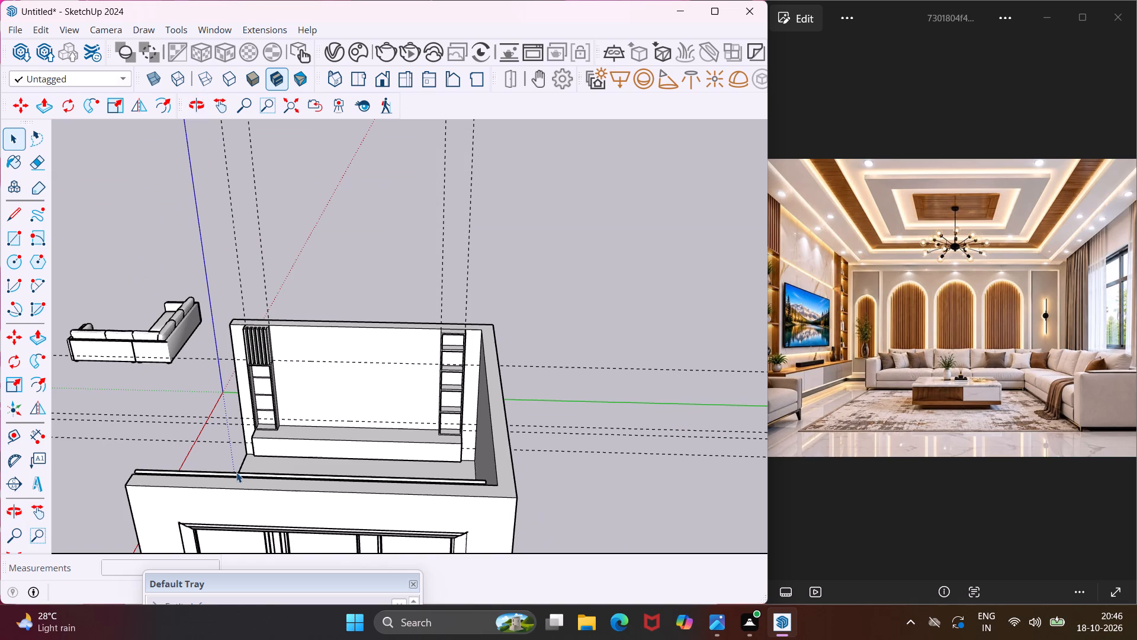
Draw a rectangle about 10' 4" by 4' 6" on the TV wall between the two side panels, following the horizontal guides.
{"action": "left_click", "coordinate": [9, 239]}
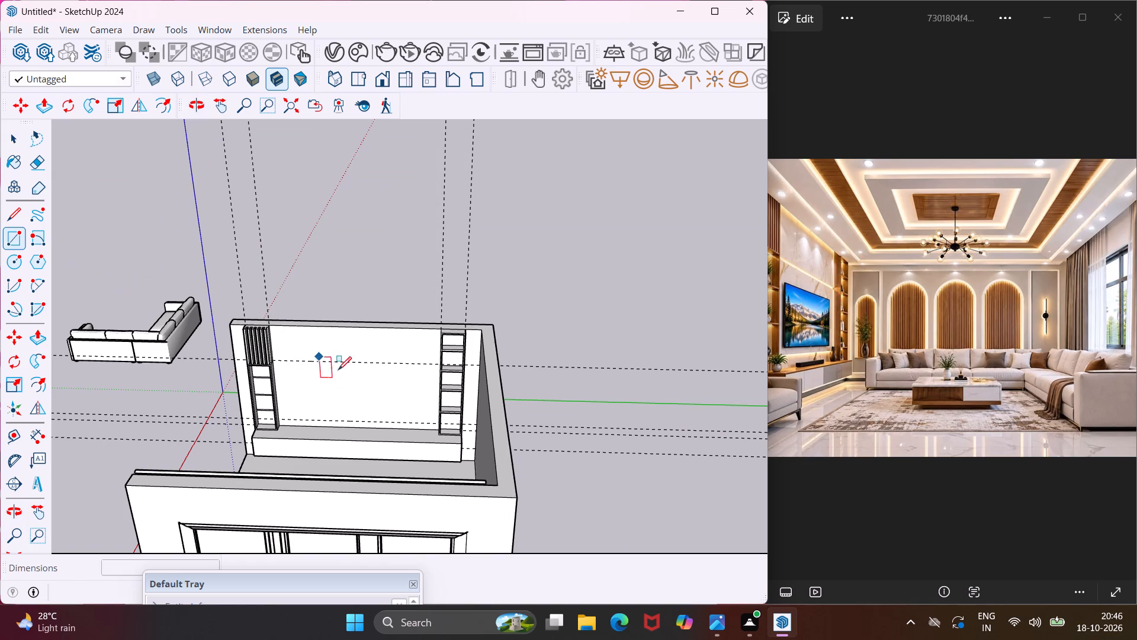
{"action": "scroll", "coordinate": [335, 371], "scroll_direction": "up", "scroll_amount": 9}
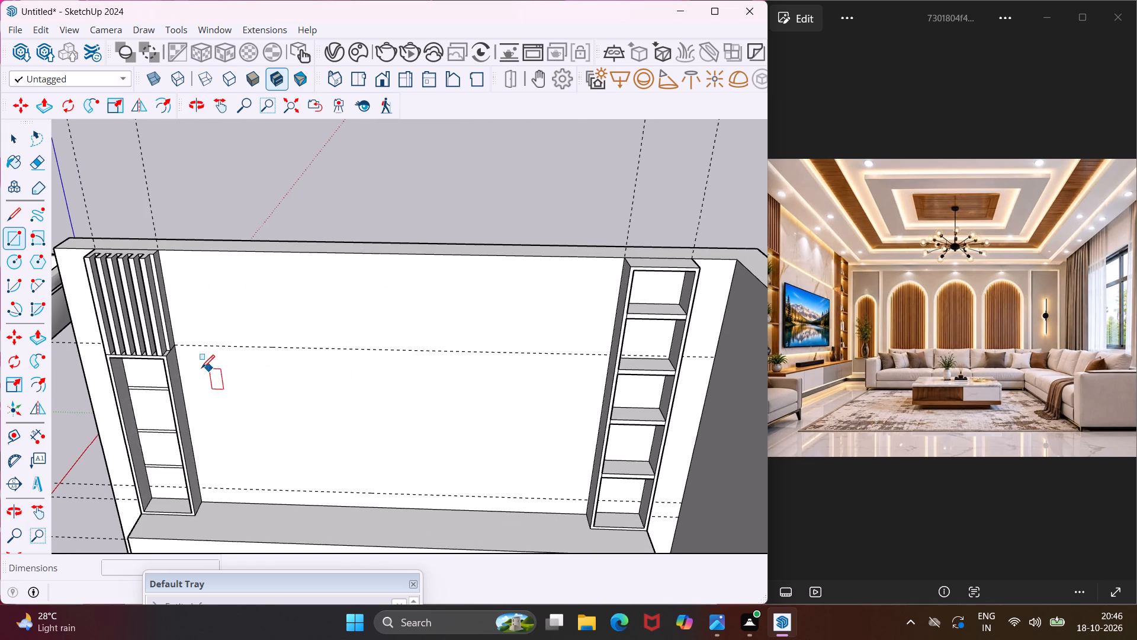
{"action": "left_click", "coordinate": [184, 344]}
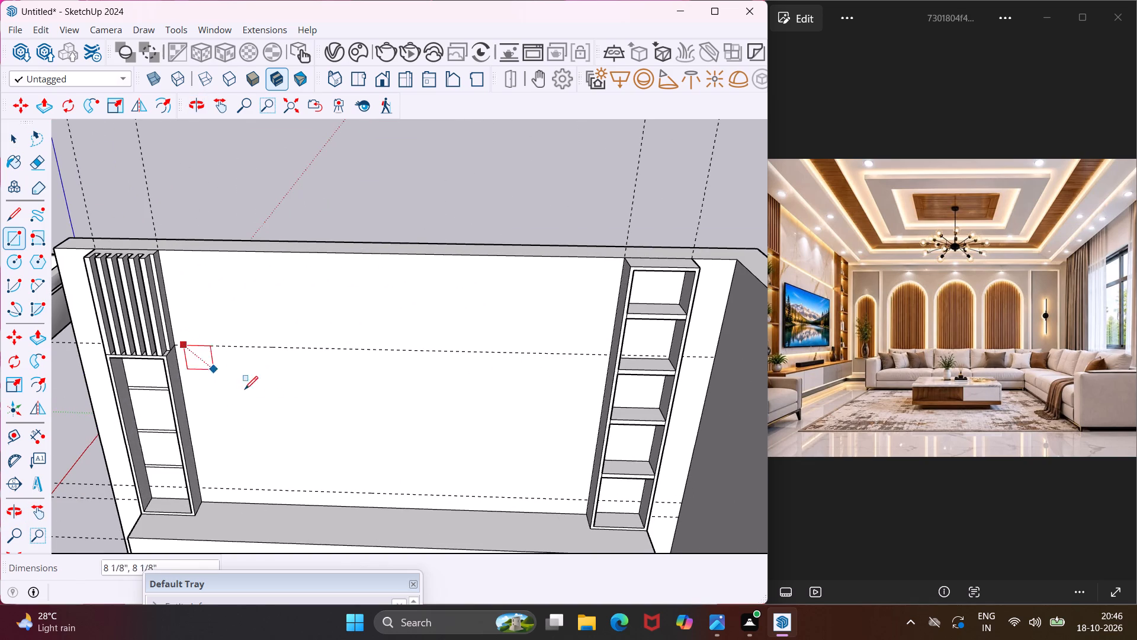
{"action": "left_click", "coordinate": [581, 500]}
{"action": "key", "text": "Escape"}
{"action": "key", "text": "space"}
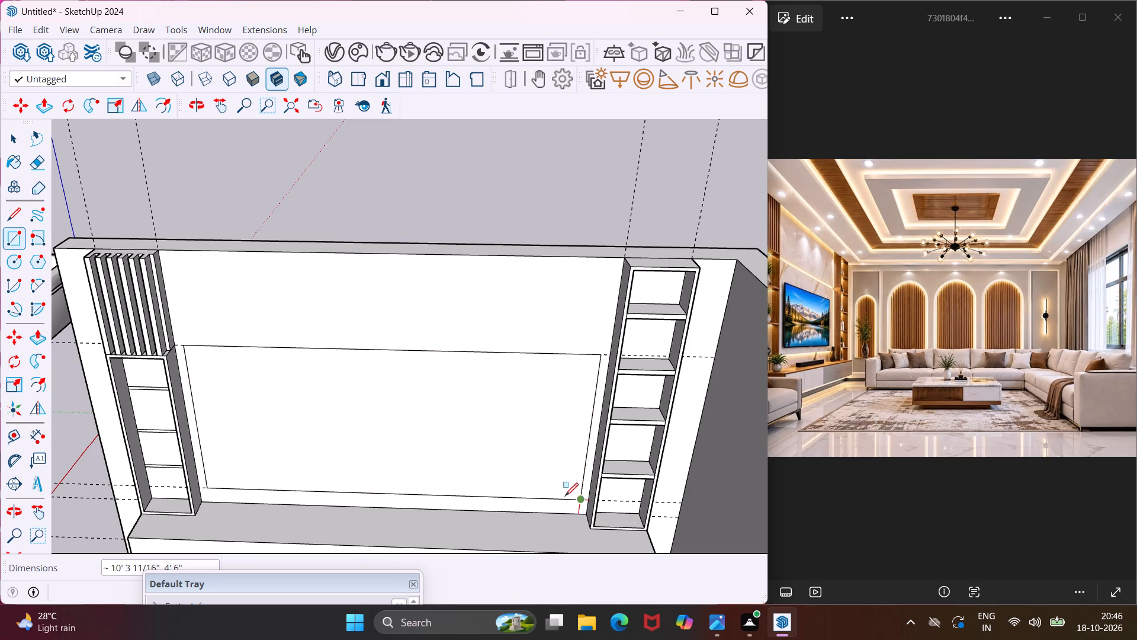
Push/Pull the new rectangle on the TV wall out 4" into a raised back panel.
{"action": "left_click", "coordinate": [532, 458]}
{"action": "key", "text": "p"}
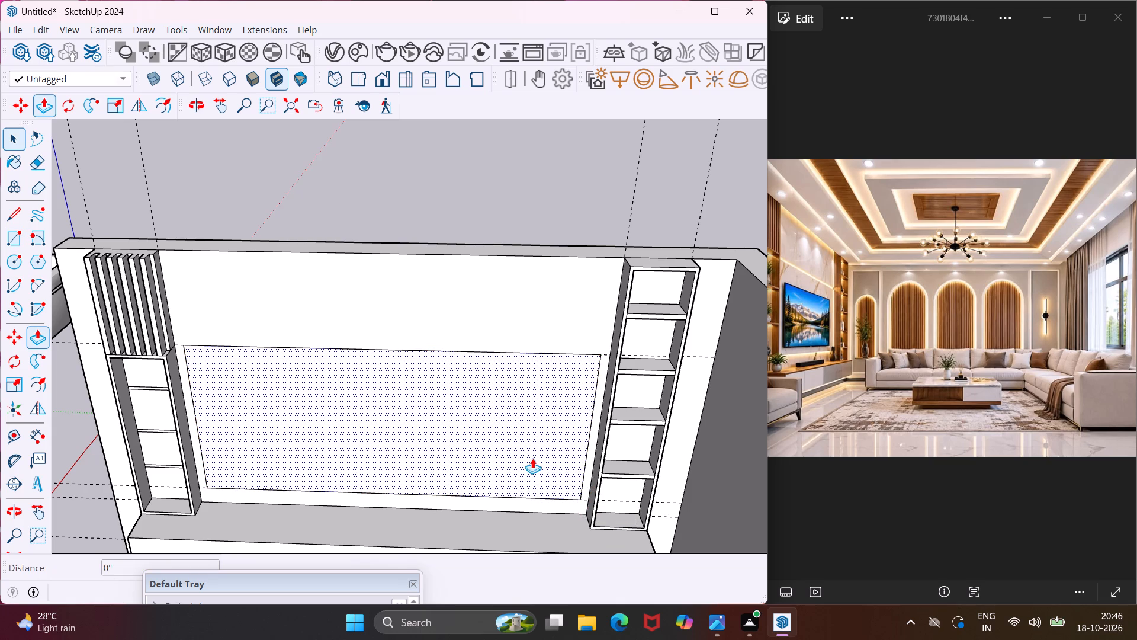
{"action": "left_click", "coordinate": [532, 458]}
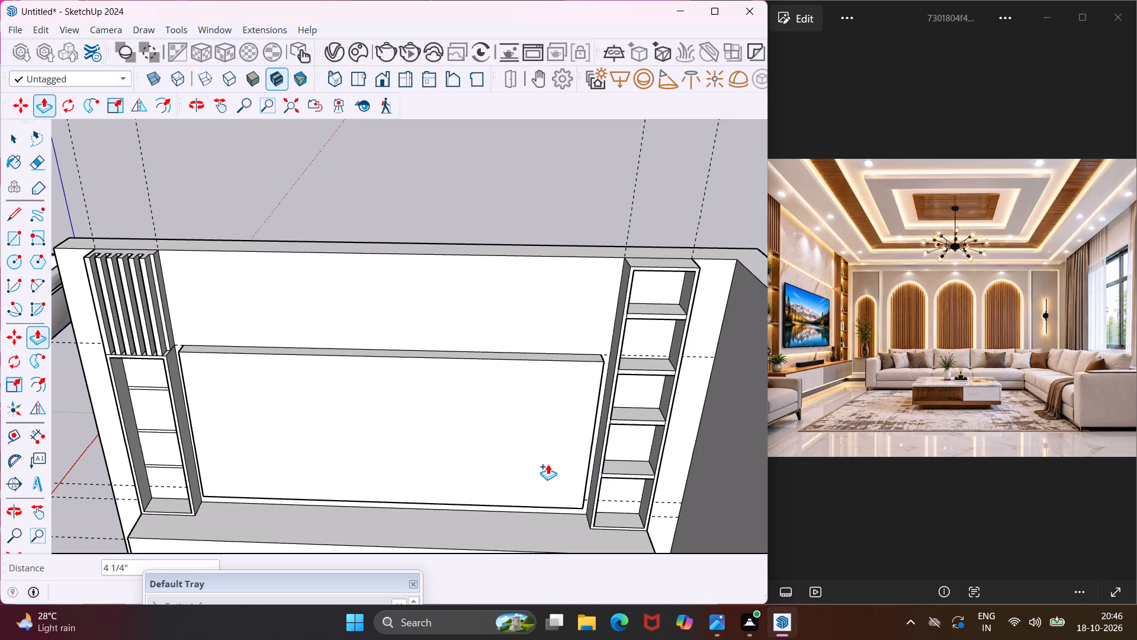
{"action": "left_click", "coordinate": [544, 464]}
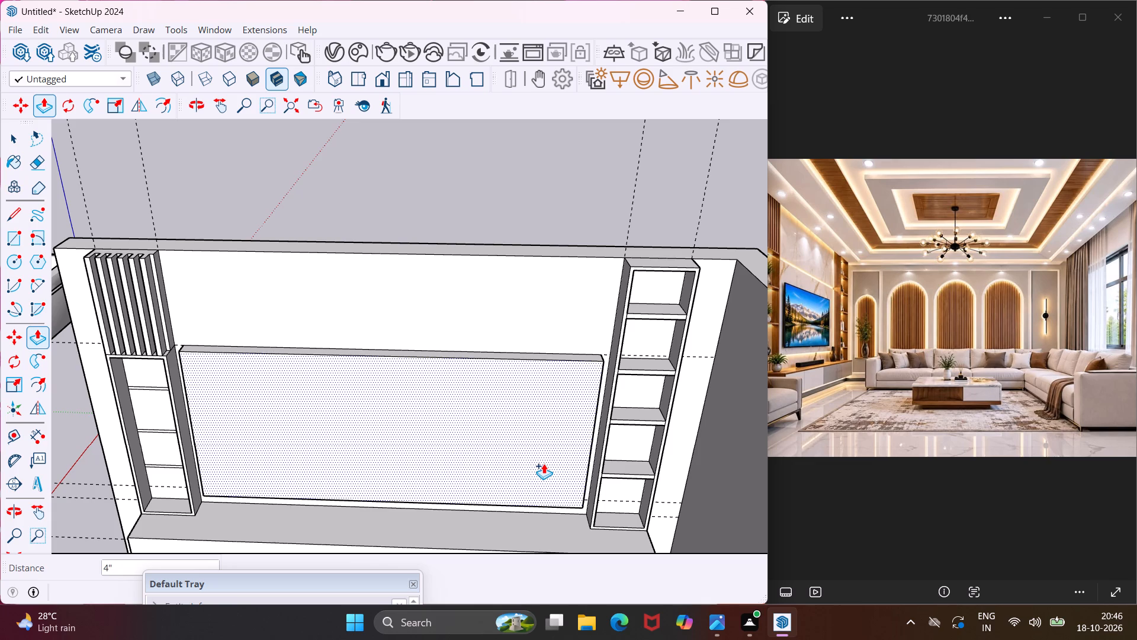
{"action": "key", "text": "Escape"}
{"action": "key", "text": "space"}
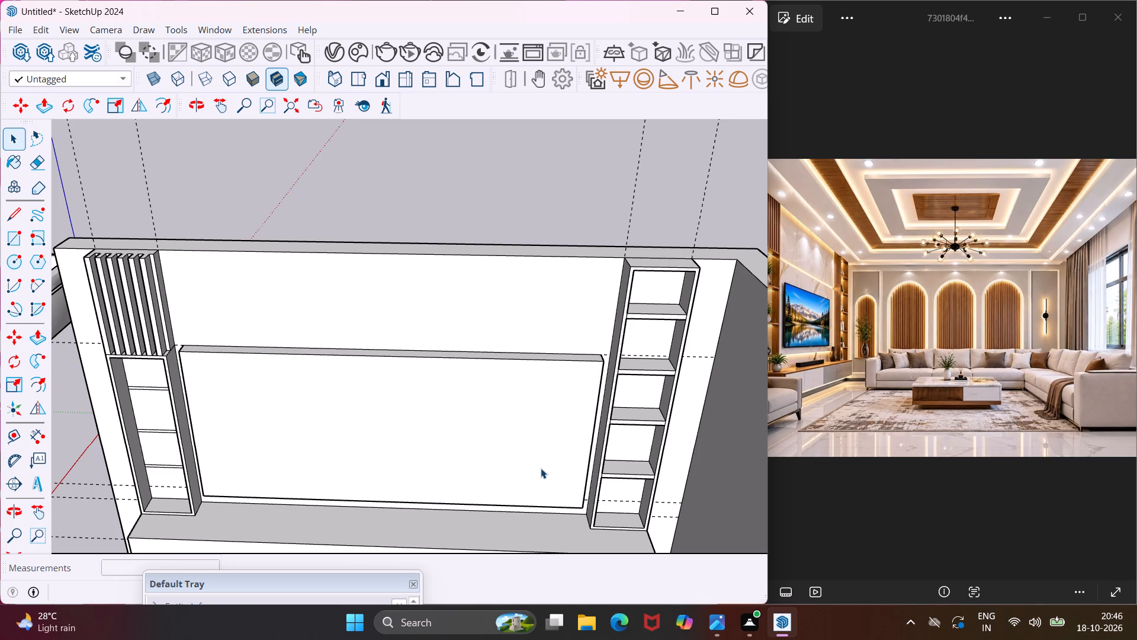
Examine the raised back panel and the TV unit below it from several angles.
{"action": "scroll", "coordinate": [505, 459], "scroll_direction": "down", "scroll_amount": 4}
{"action": "middle_click_drag", "start_coordinate": [505, 455], "coordinate": [577, 447]}
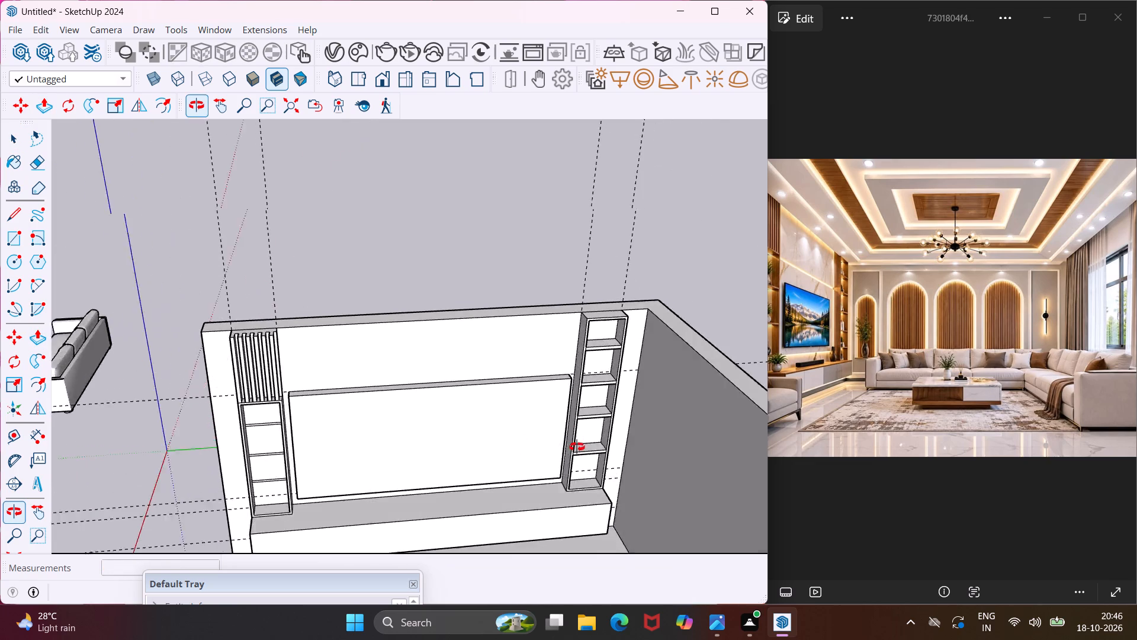
{"action": "middle_click_drag", "start_coordinate": [577, 447], "coordinate": [672, 373]}
{"action": "scroll", "coordinate": [509, 386], "scroll_direction": "down", "scroll_amount": 4}
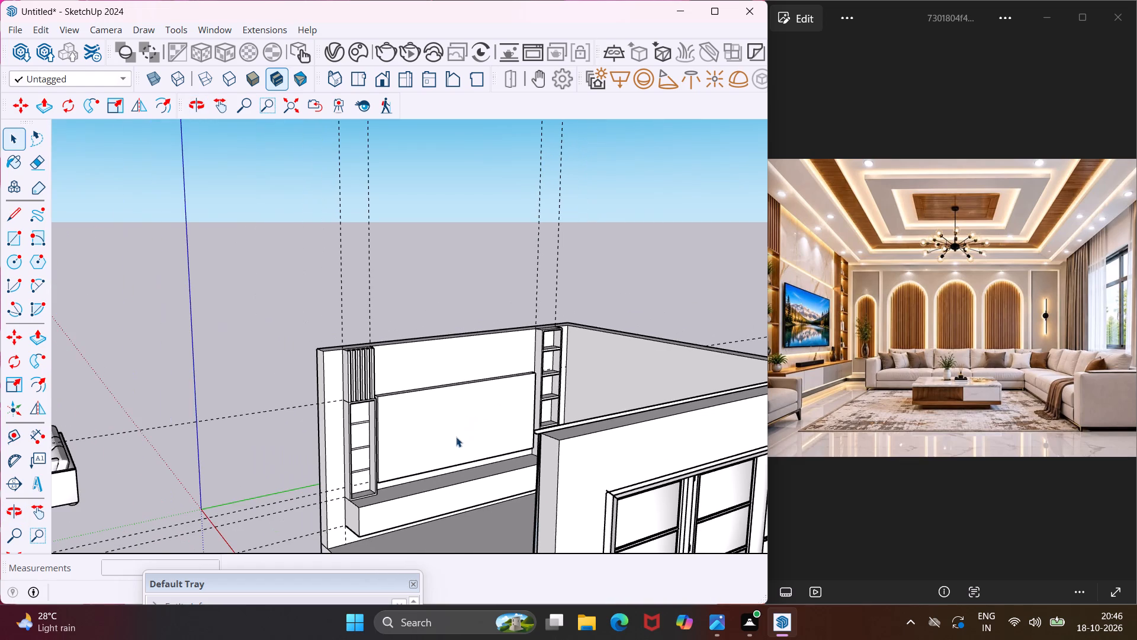
{"action": "middle_click_drag", "start_coordinate": [409, 494], "coordinate": [586, 519]}
{"action": "middle_click_drag", "start_coordinate": [562, 511], "coordinate": [491, 496]}
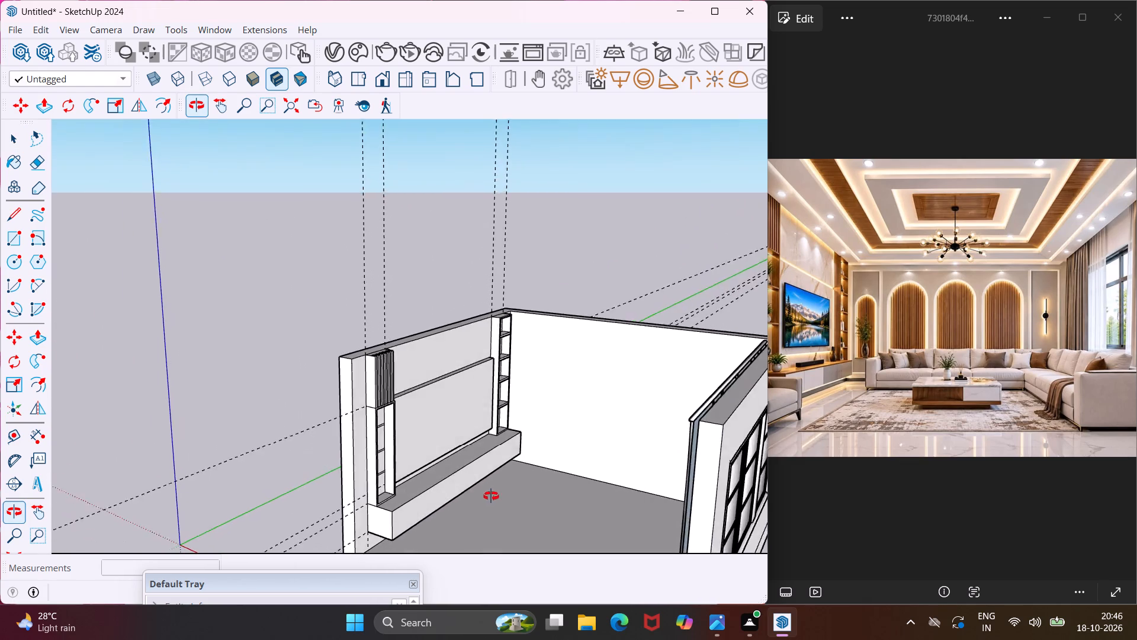
{"action": "middle_click_drag", "start_coordinate": [491, 496], "coordinate": [472, 484]}
{"action": "scroll", "coordinate": [386, 503], "scroll_direction": "up", "scroll_amount": 4}
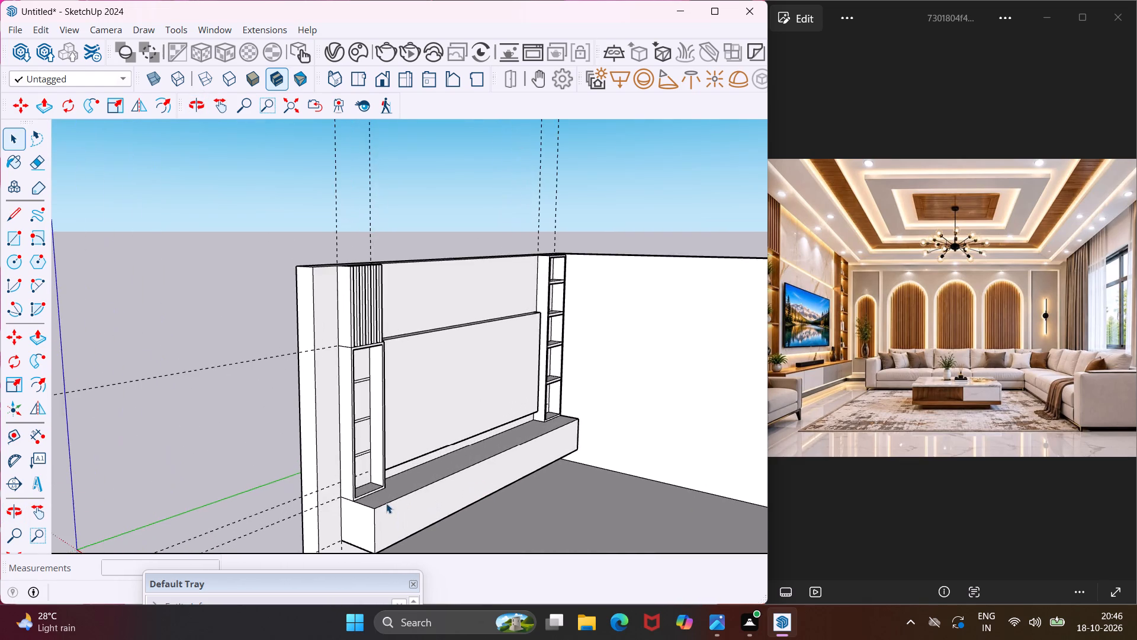
{"action": "scroll", "coordinate": [386, 503], "scroll_direction": "up", "scroll_amount": 7}
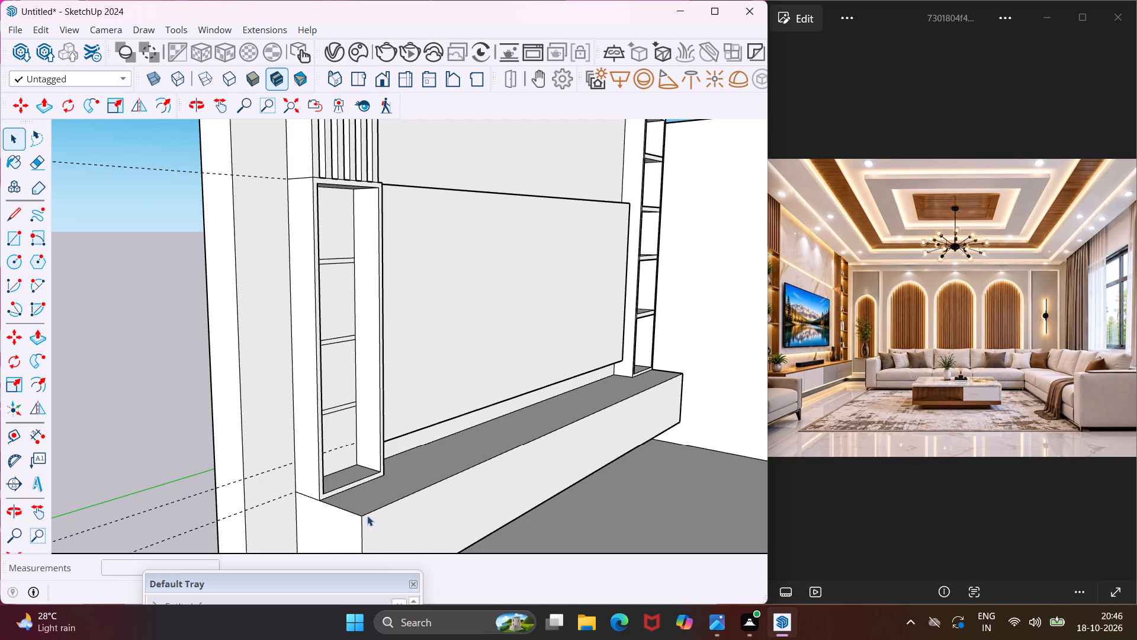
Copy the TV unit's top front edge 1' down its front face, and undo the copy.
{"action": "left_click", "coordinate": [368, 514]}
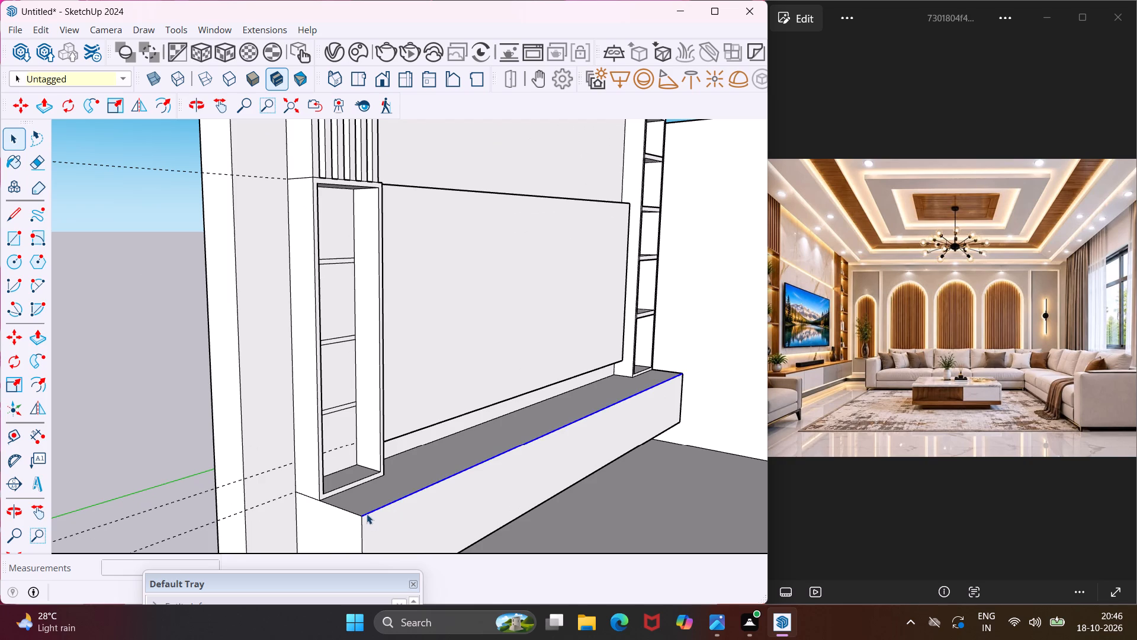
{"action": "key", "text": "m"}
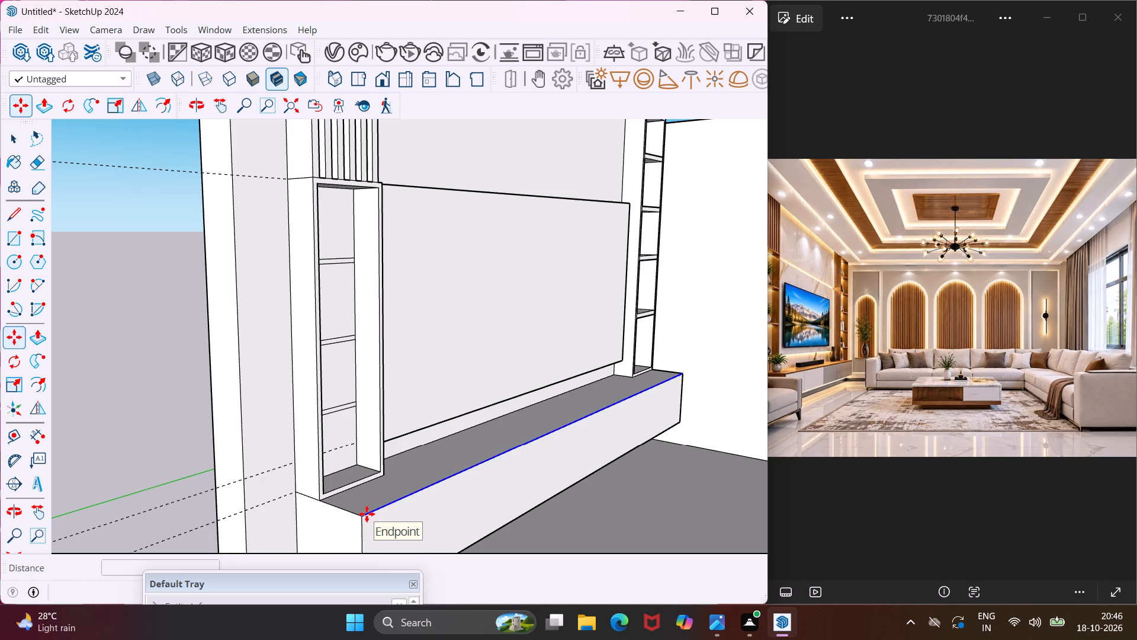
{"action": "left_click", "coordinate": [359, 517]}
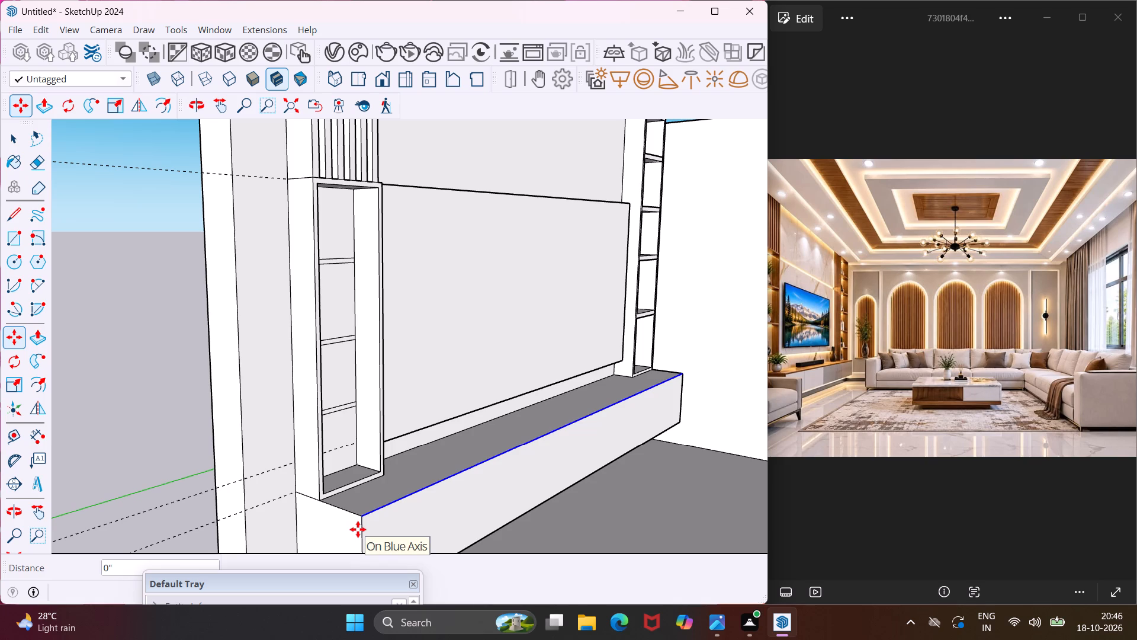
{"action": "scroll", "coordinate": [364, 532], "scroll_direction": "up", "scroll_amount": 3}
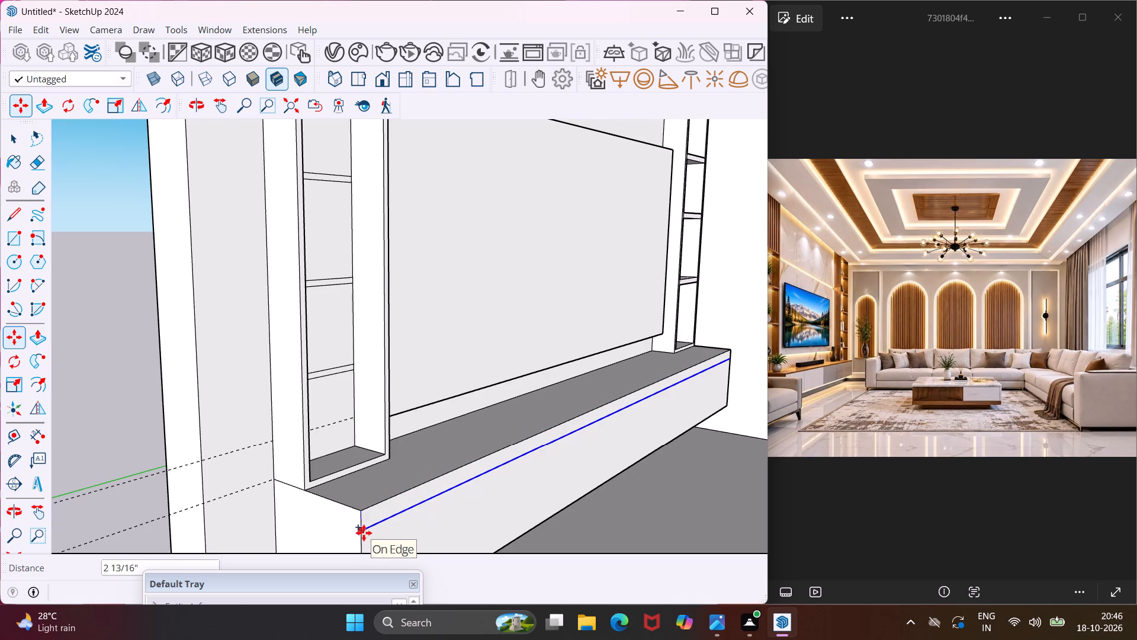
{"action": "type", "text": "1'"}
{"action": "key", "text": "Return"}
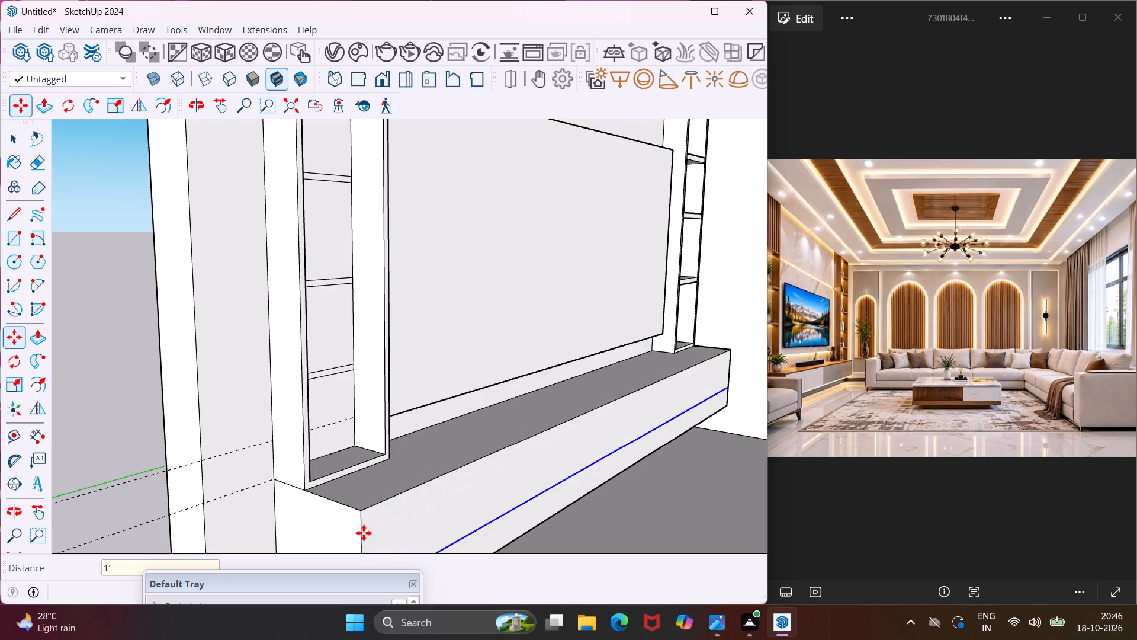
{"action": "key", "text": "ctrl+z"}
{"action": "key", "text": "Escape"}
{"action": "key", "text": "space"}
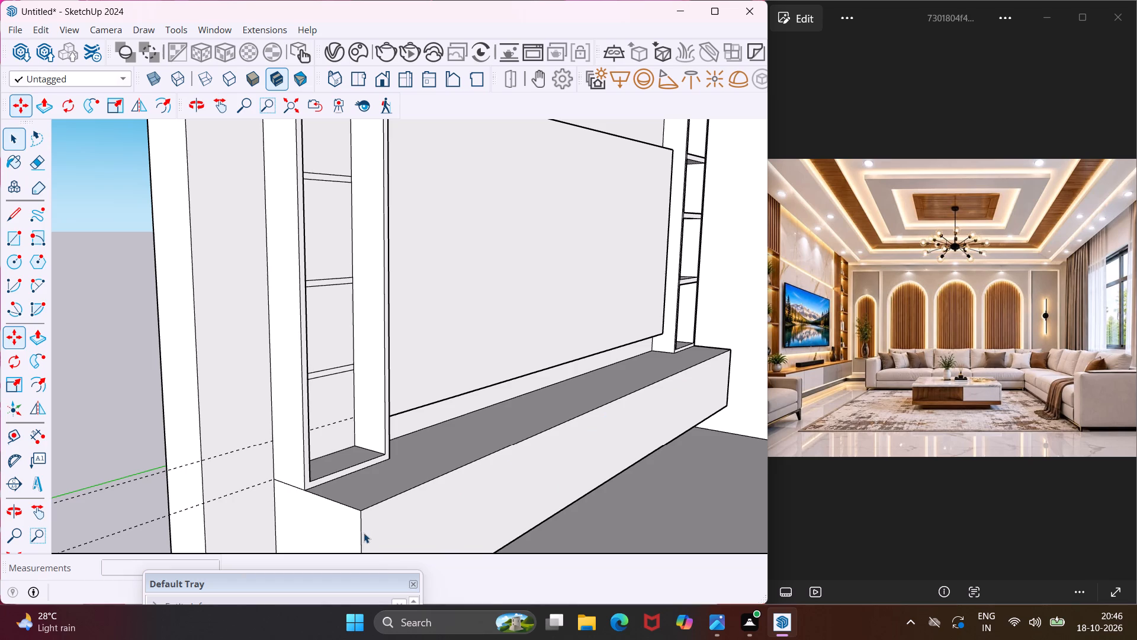
Copy the TV unit's top front edge 1" down its front face.
{"action": "scroll", "coordinate": [380, 502], "scroll_direction": "up", "scroll_amount": 3}
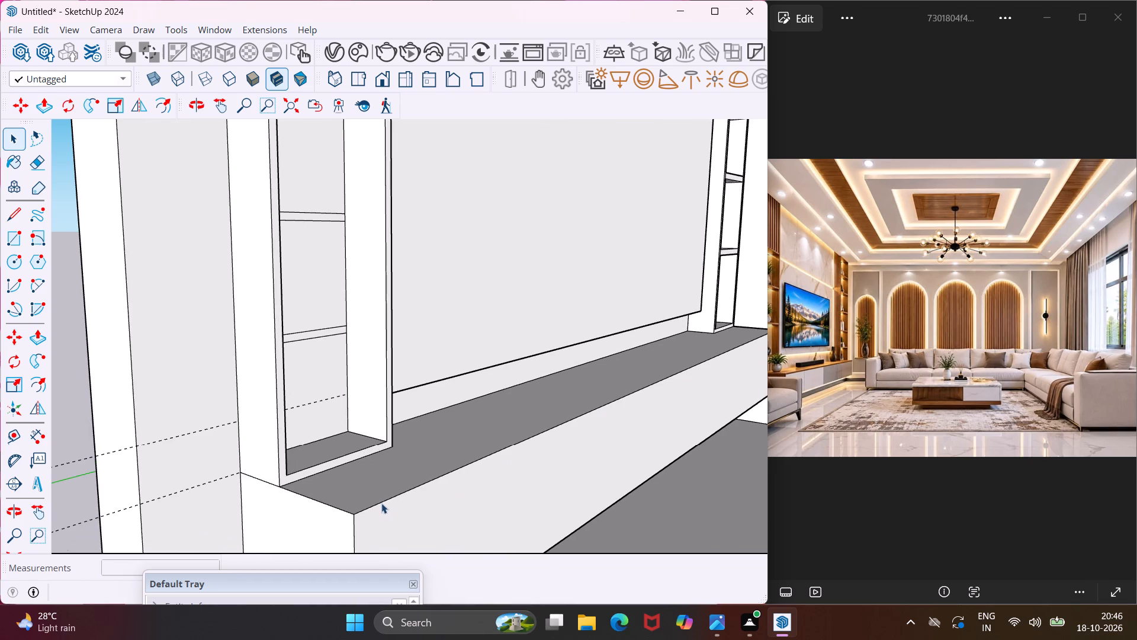
{"action": "left_click", "coordinate": [375, 509]}
{"action": "key", "text": "m"}
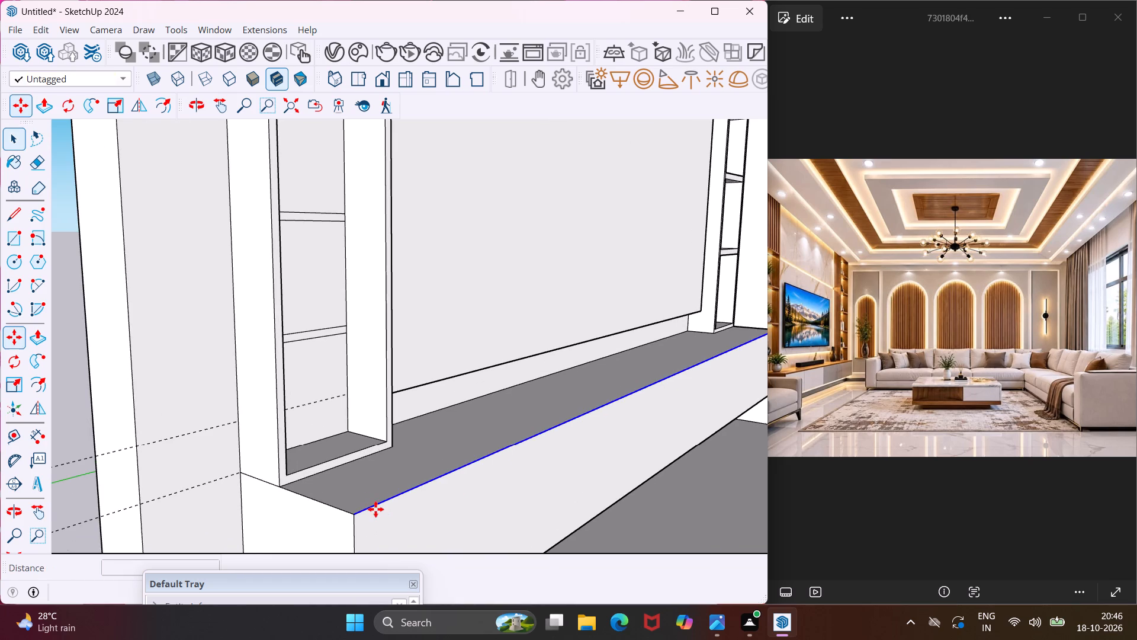
{"action": "left_click", "coordinate": [352, 516]}
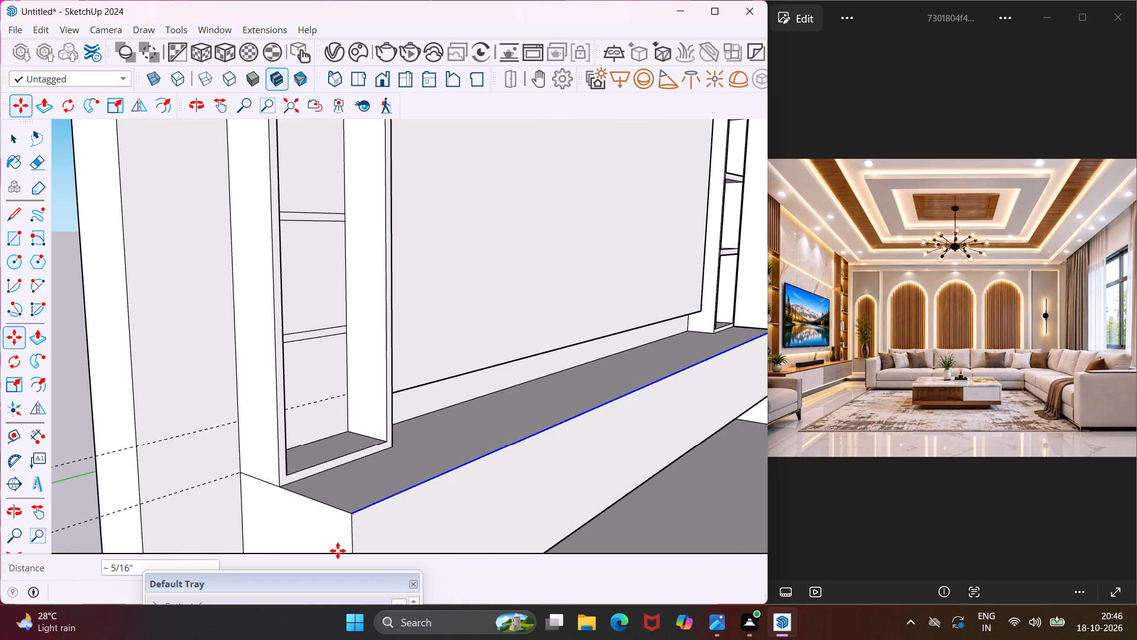
{"action": "scroll", "coordinate": [361, 532], "scroll_direction": "up", "scroll_amount": 4}
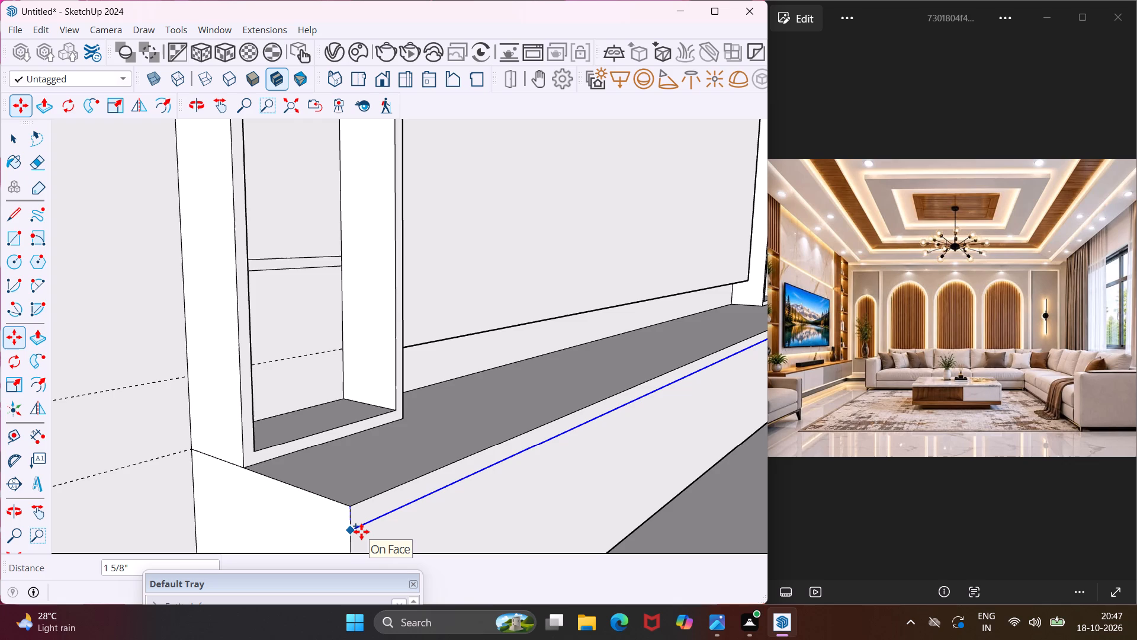
{"action": "type", "text": "1\""}
{"action": "key", "text": "Return"}
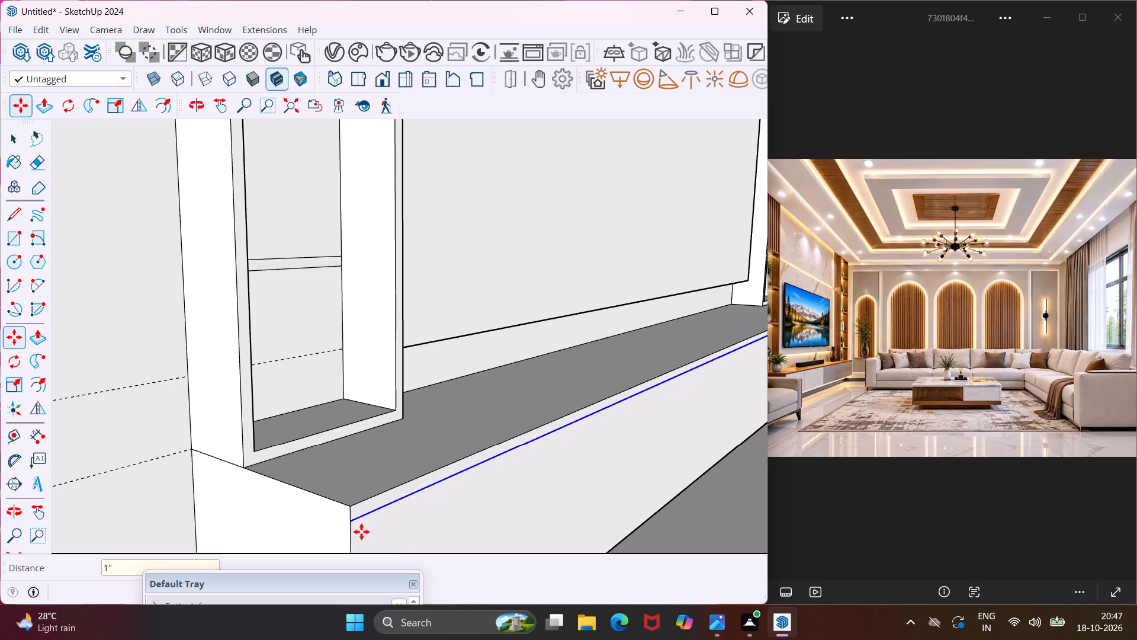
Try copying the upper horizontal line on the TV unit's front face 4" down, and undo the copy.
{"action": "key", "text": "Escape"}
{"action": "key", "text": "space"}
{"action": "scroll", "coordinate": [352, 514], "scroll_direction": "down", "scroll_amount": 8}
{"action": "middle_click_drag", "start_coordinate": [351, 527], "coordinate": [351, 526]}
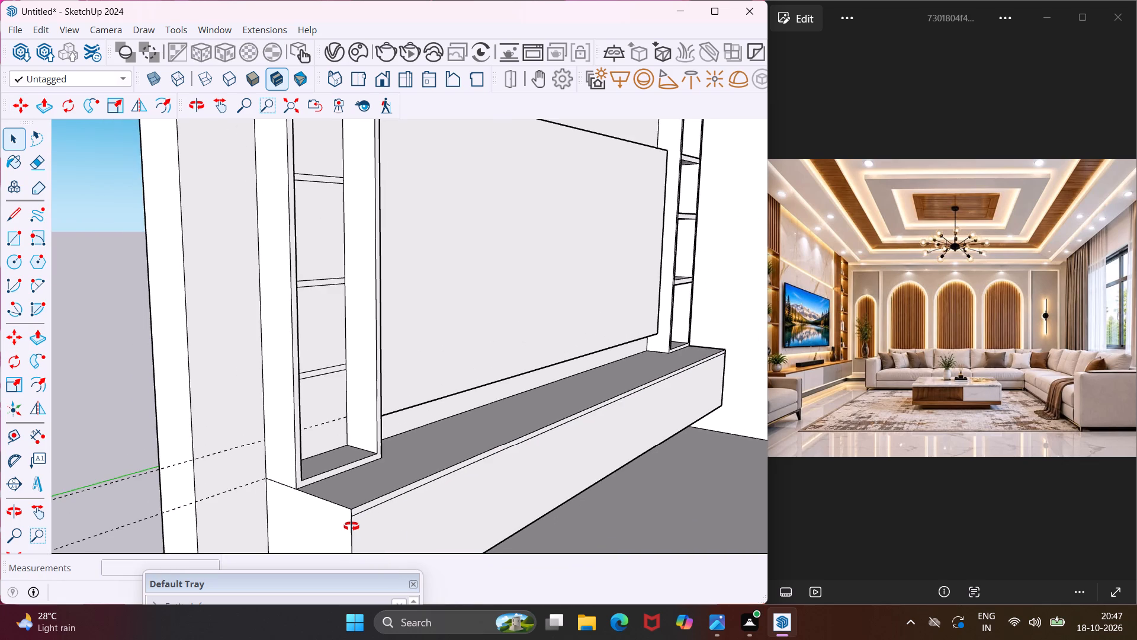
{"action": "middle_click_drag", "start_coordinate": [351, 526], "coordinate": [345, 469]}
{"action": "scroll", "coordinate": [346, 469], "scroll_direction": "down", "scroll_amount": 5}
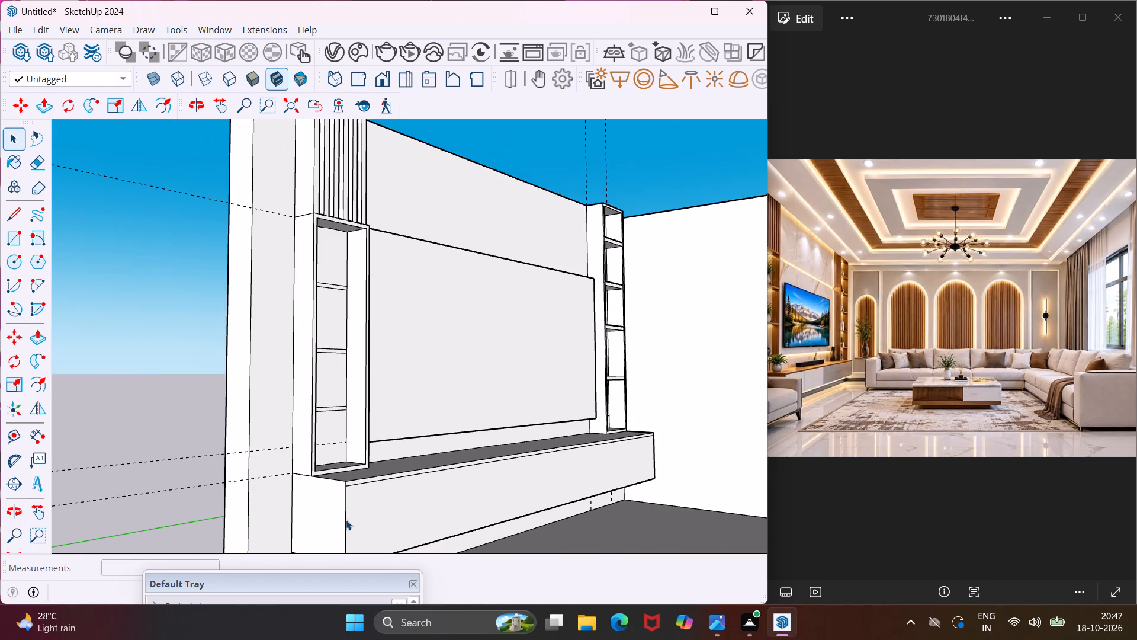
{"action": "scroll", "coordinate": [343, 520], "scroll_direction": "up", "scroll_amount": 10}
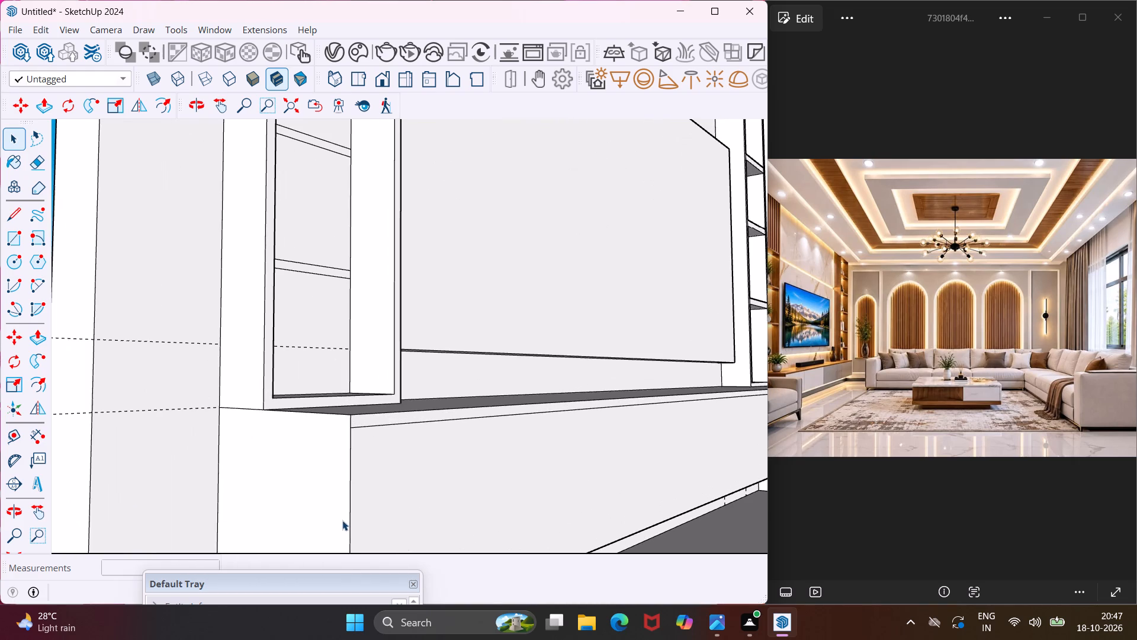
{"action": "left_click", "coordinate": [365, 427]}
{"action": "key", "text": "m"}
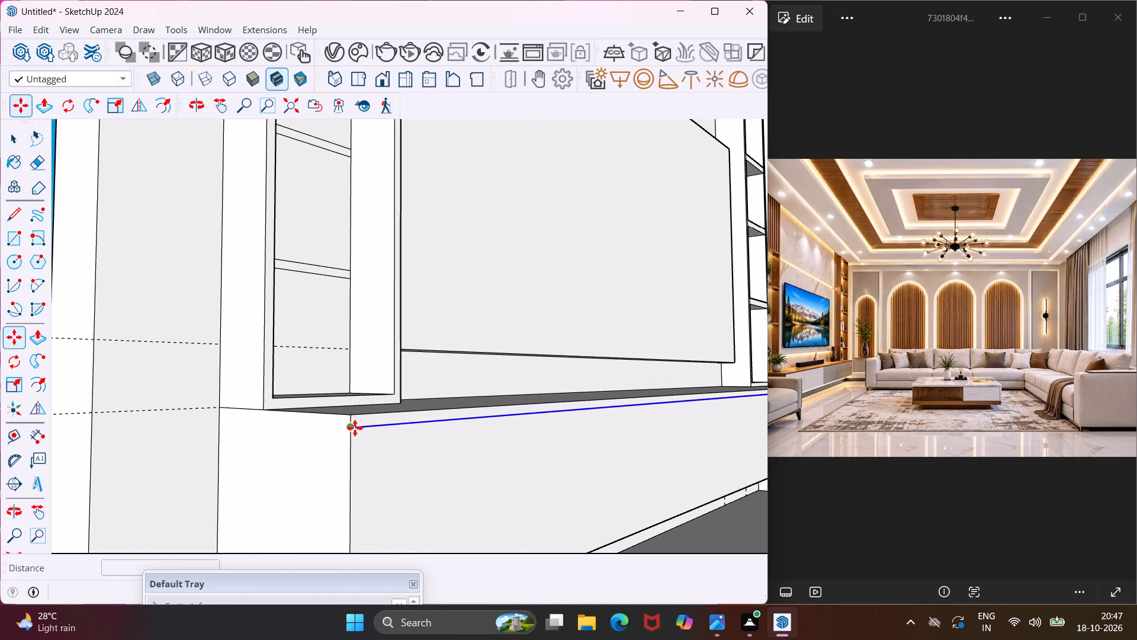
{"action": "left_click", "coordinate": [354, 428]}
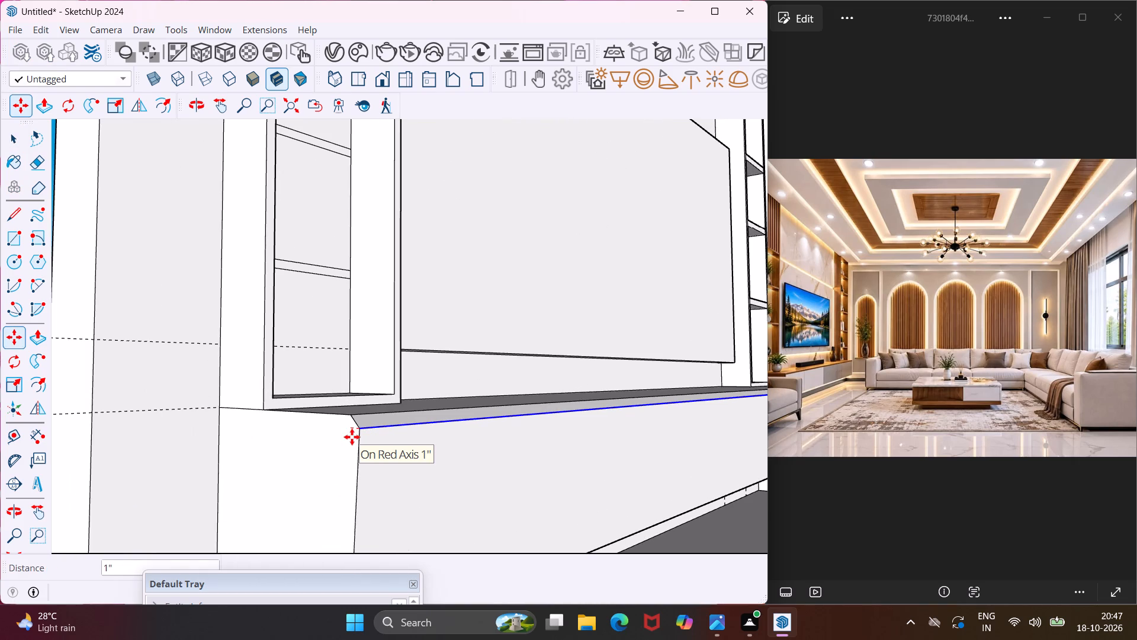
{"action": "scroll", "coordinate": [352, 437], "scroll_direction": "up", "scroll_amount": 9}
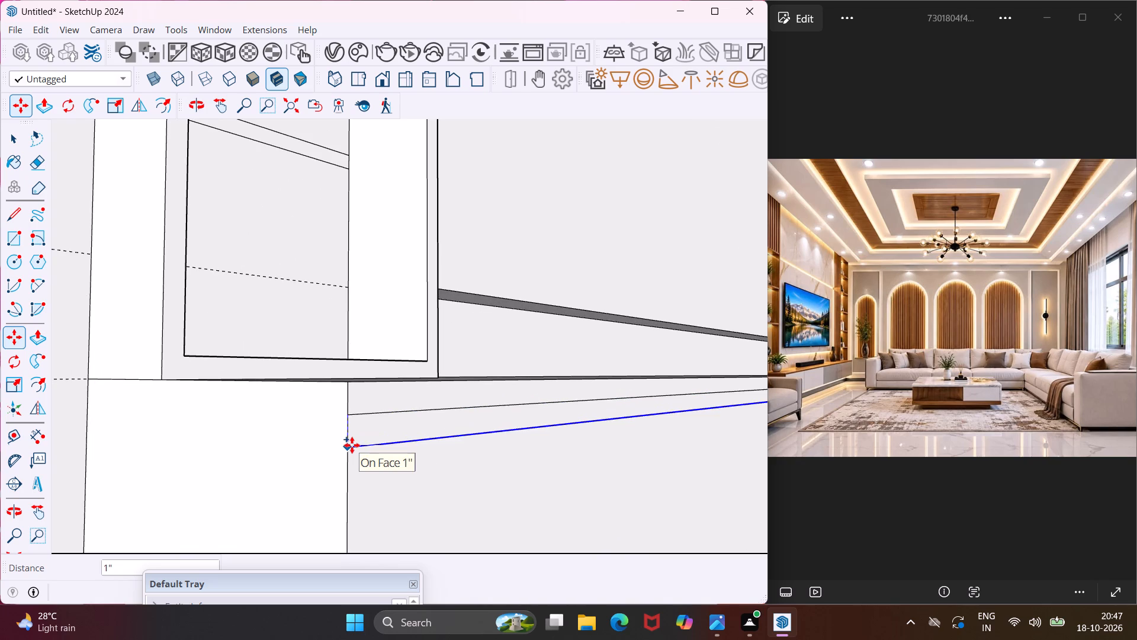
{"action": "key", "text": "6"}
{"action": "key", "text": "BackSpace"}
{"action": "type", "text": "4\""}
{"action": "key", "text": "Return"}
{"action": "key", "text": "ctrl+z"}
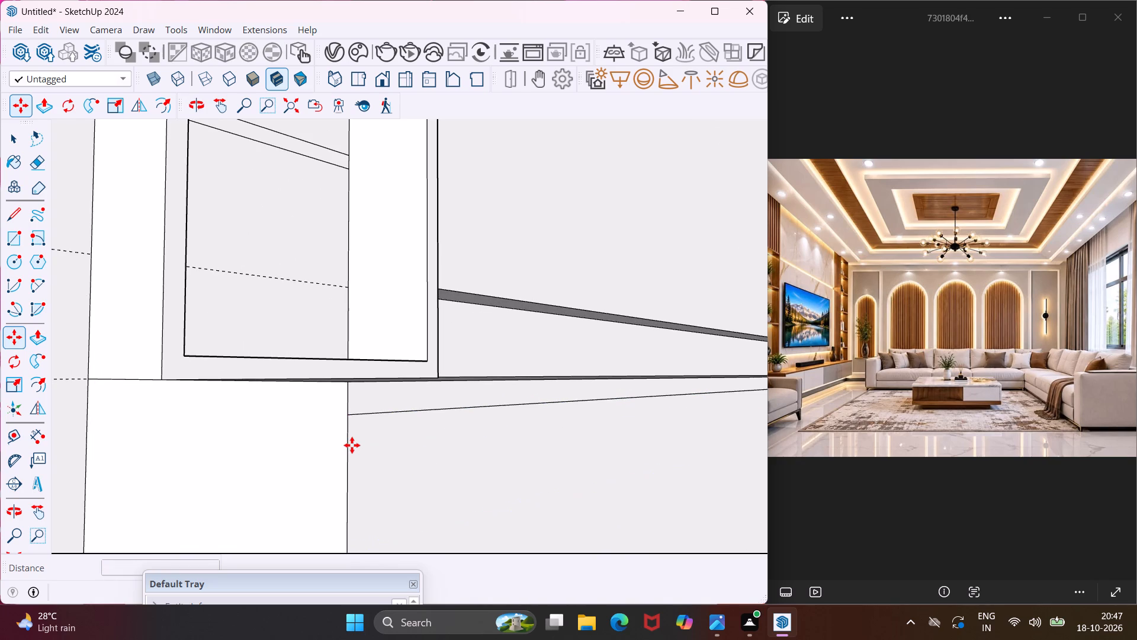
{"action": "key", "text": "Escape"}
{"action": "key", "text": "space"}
Copy the horizontal line near the top of the TV unit's front face .4" down to form a narrow groove strip.
{"action": "scroll", "coordinate": [353, 430], "scroll_direction": "up", "scroll_amount": 4}
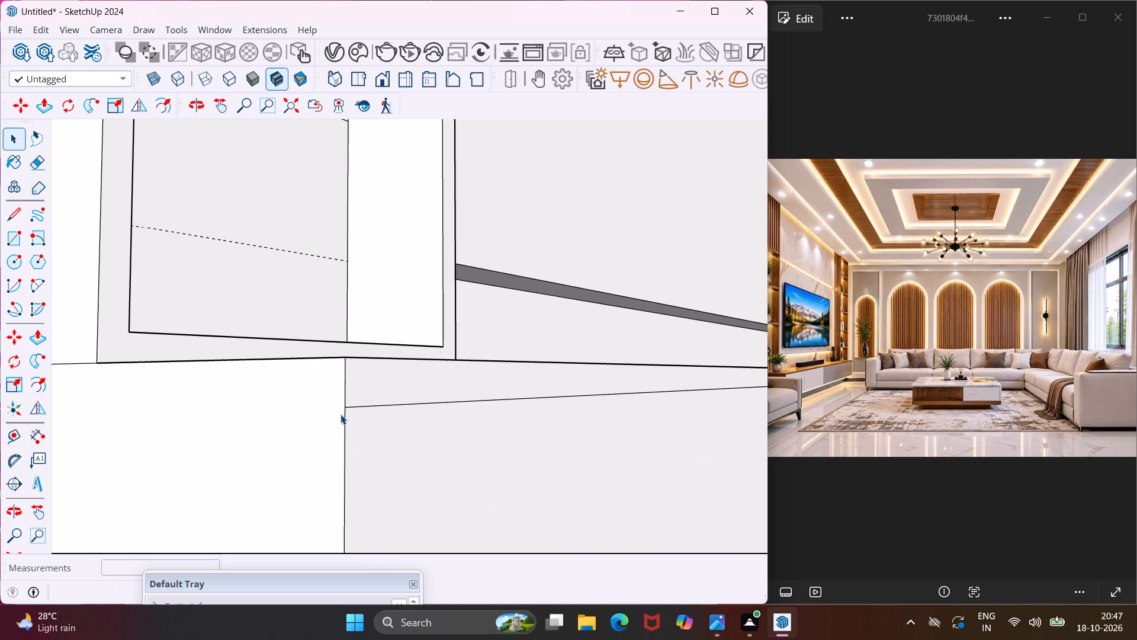
{"action": "left_click", "coordinate": [358, 404]}
{"action": "left_click", "coordinate": [358, 406]}
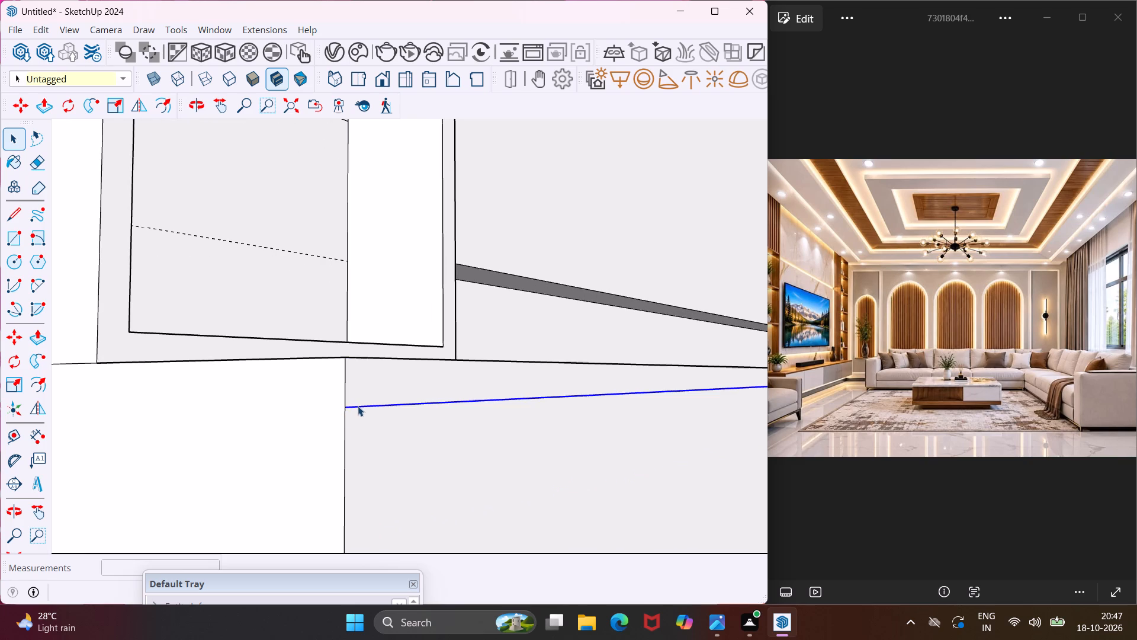
{"action": "key", "text": "m"}
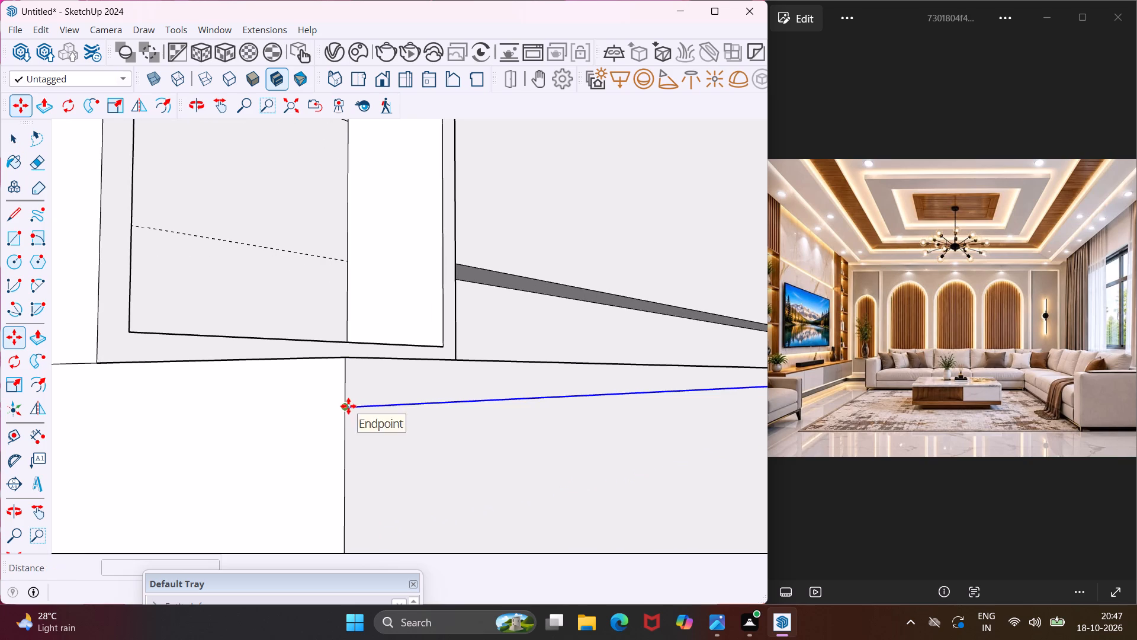
{"action": "left_click", "coordinate": [348, 405]}
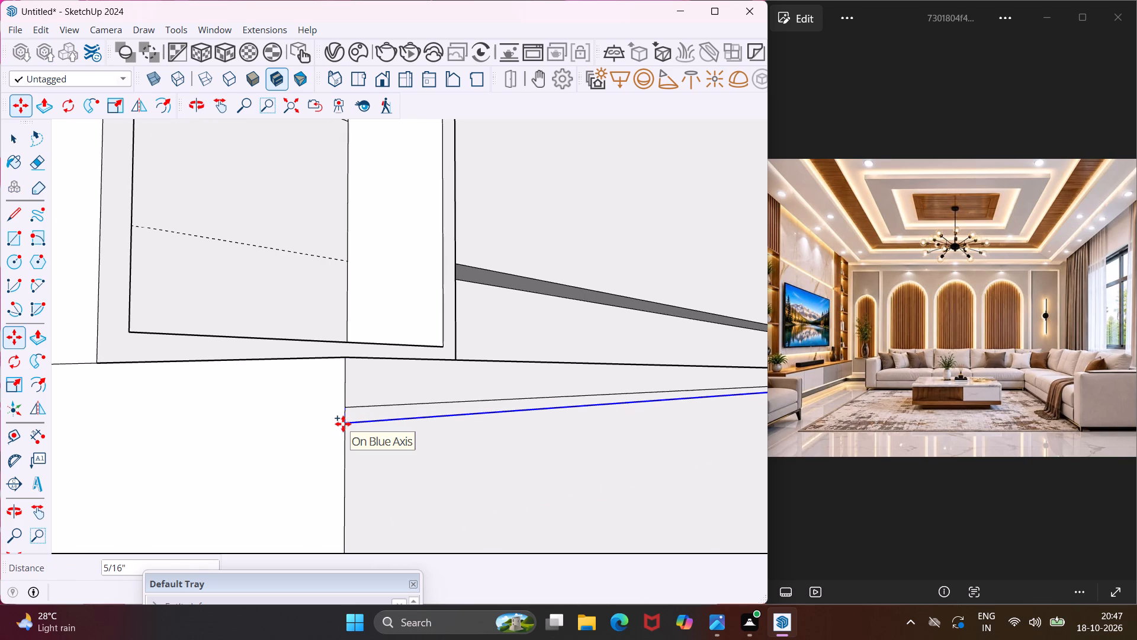
{"action": "type", "text": ".4\""}
{"action": "key", "text": "Return"}
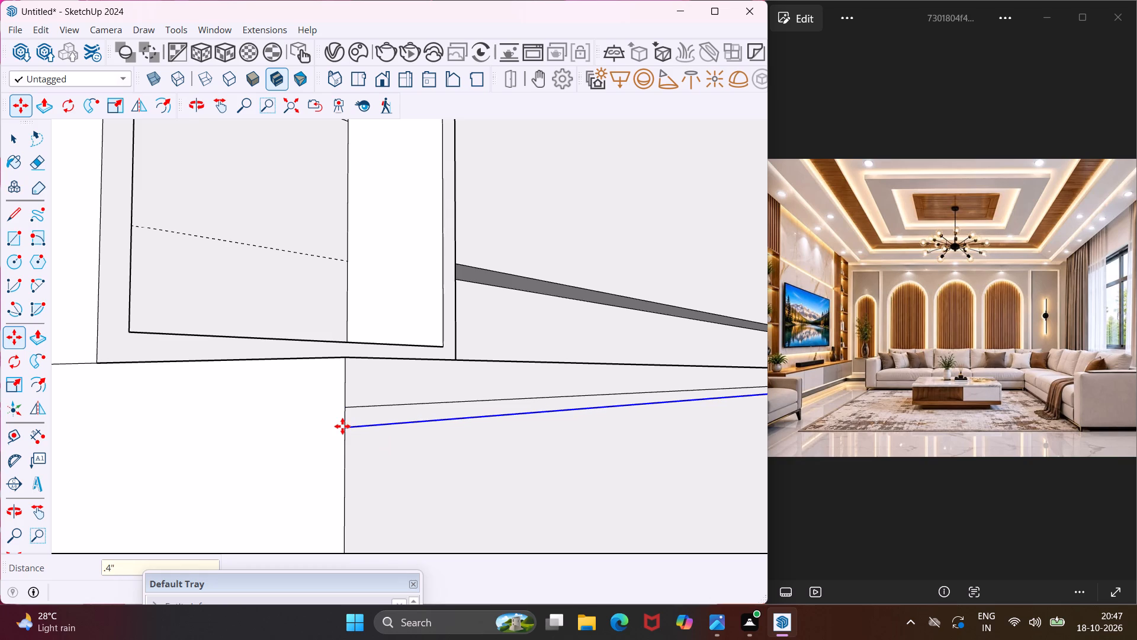
{"action": "key", "text": "Escape"}
{"action": "key", "text": "space"}
Copy the front face's vertical end edge below the groove 13' 9" to the opposite end, dividing the span with /4 into equal drawer fronts.
{"action": "scroll", "coordinate": [342, 426], "scroll_direction": "down", "scroll_amount": 11}
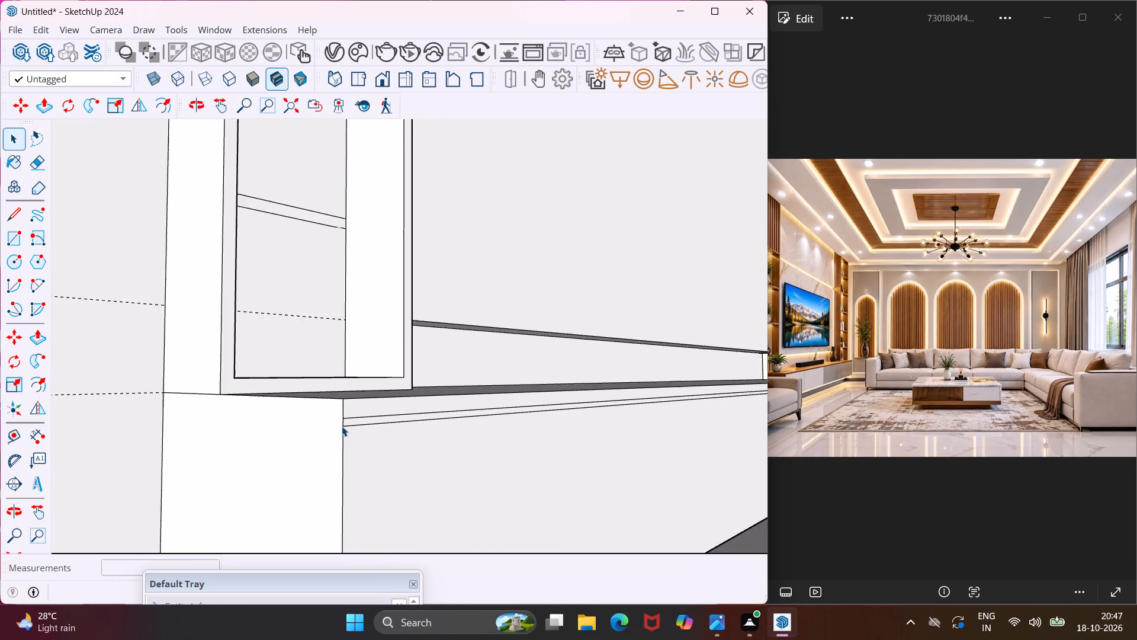
{"action": "scroll", "coordinate": [342, 426], "scroll_direction": "down", "scroll_amount": 6}
{"action": "middle_click_drag", "start_coordinate": [403, 459], "coordinate": [365, 431]}
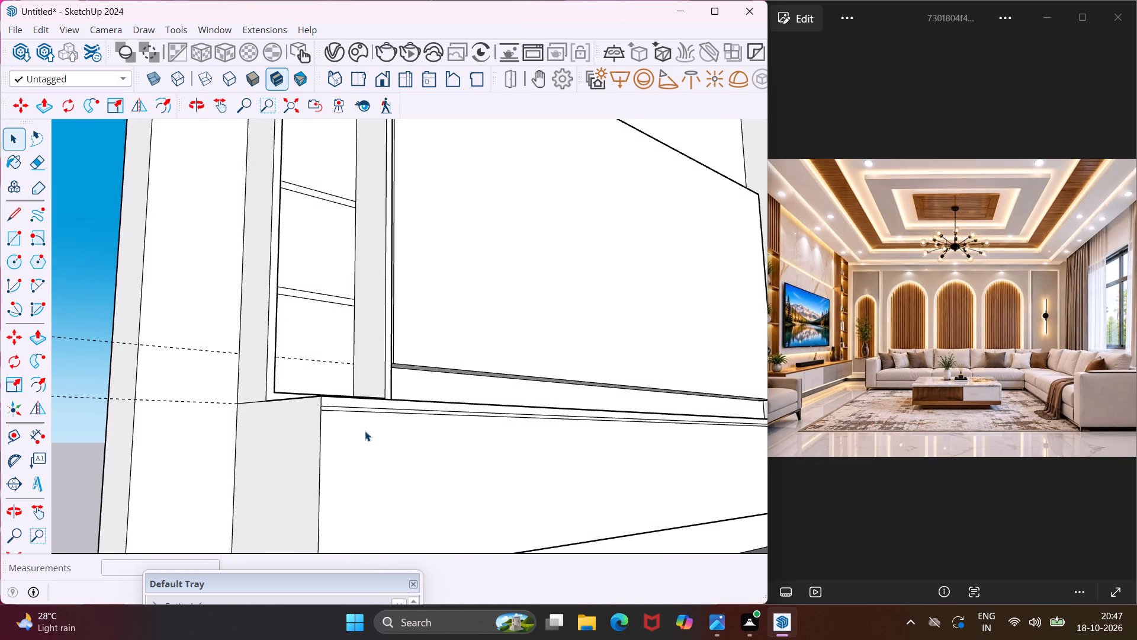
{"action": "scroll", "coordinate": [365, 431], "scroll_direction": "down", "scroll_amount": 5}
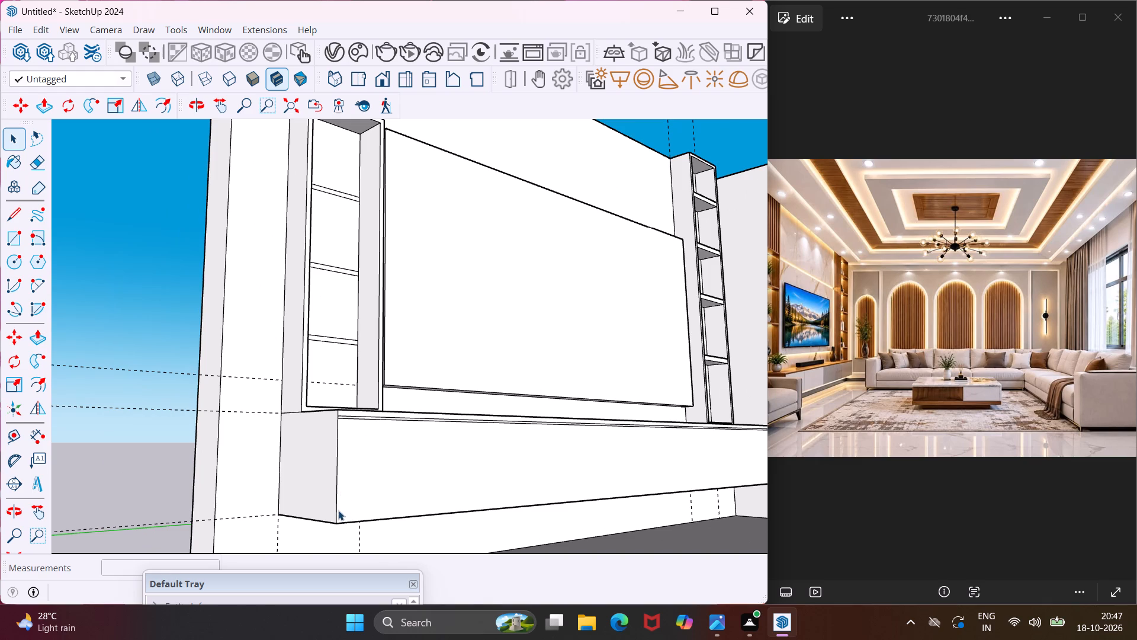
{"action": "left_click", "coordinate": [335, 507]}
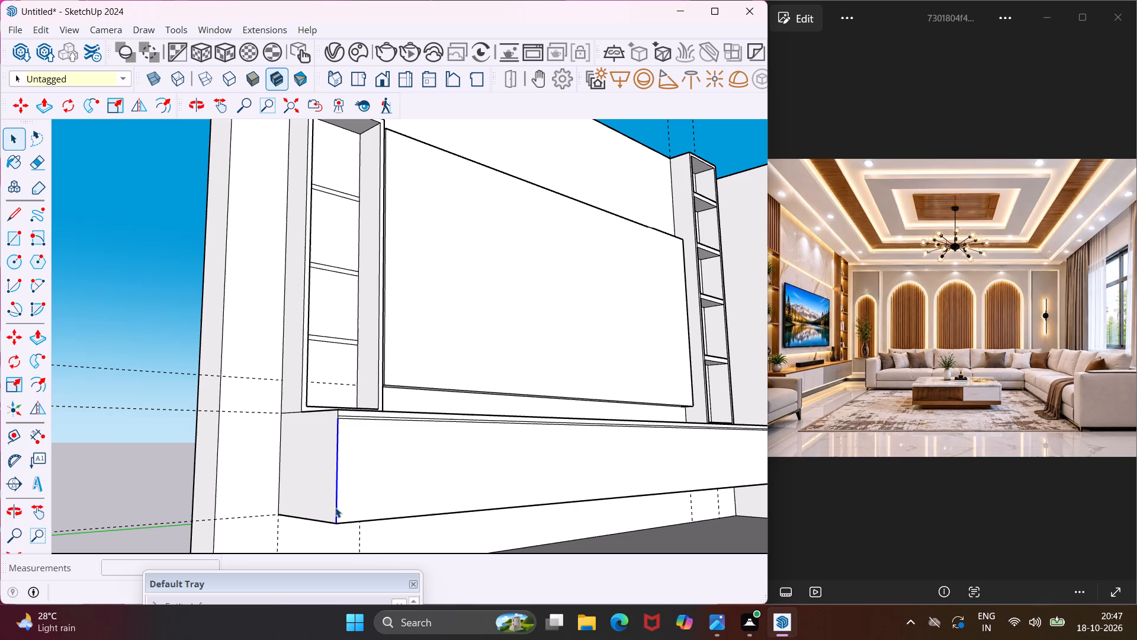
{"action": "key", "text": "m"}
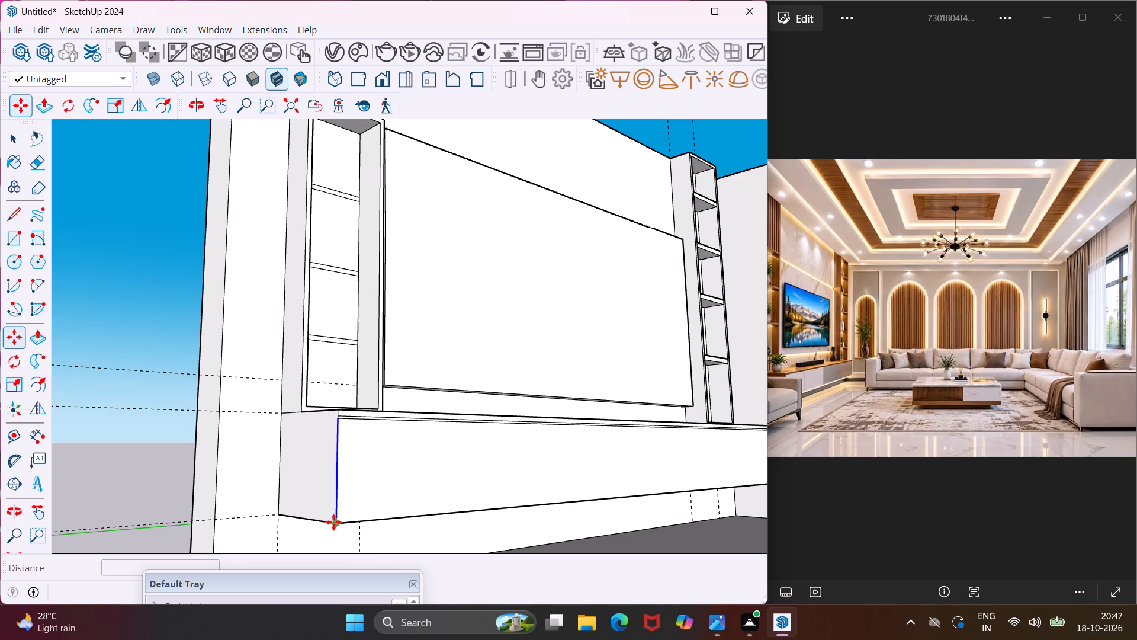
{"action": "left_click", "coordinate": [334, 522]}
{"action": "scroll", "coordinate": [362, 521], "scroll_direction": "down", "scroll_amount": 4}
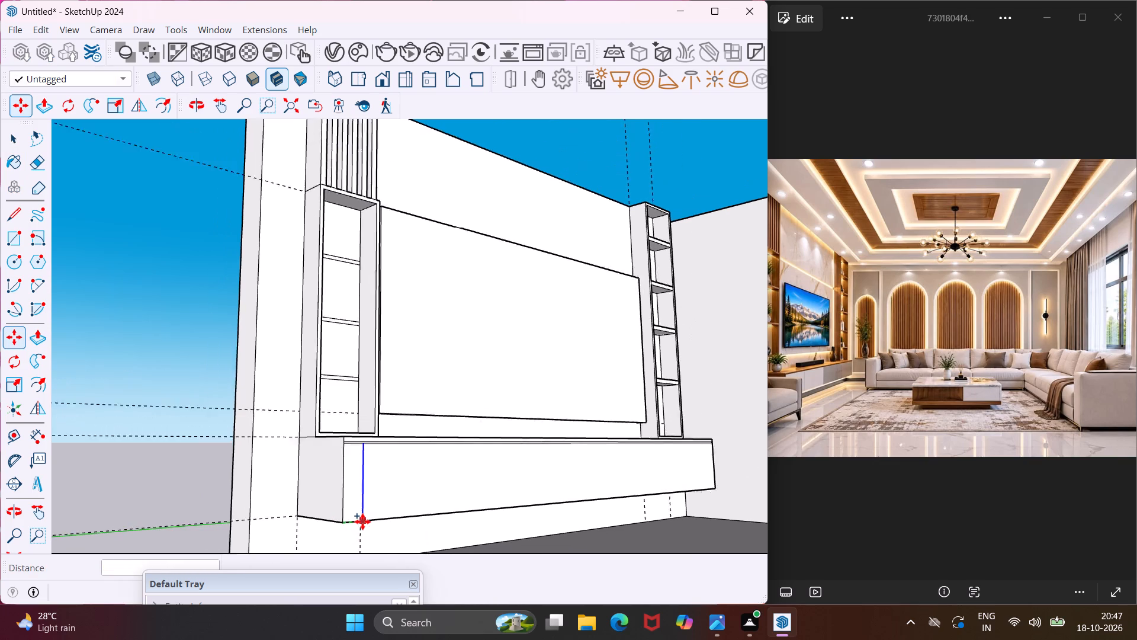
{"action": "scroll", "coordinate": [362, 521], "scroll_direction": "down", "scroll_amount": 3}
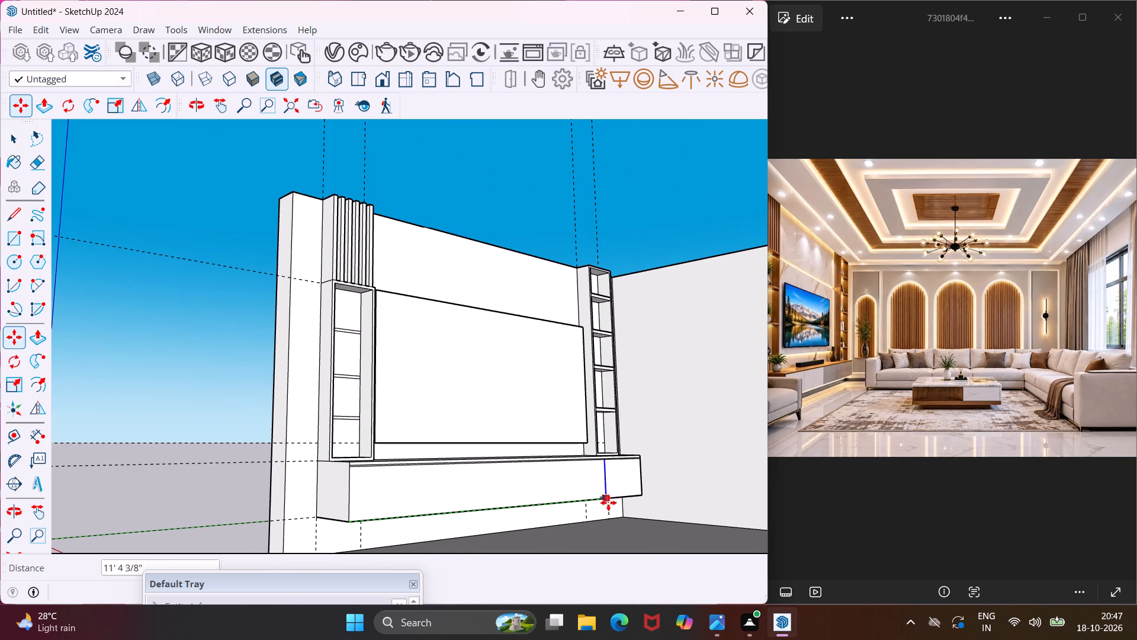
{"action": "scroll", "coordinate": [650, 492], "scroll_direction": "up", "scroll_amount": 13}
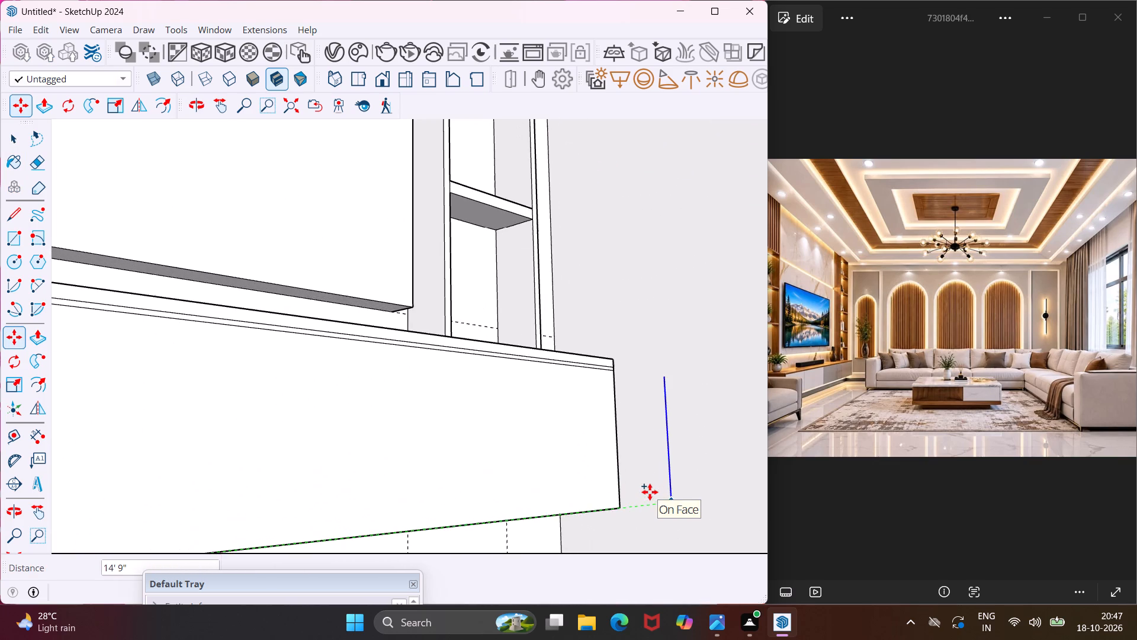
{"action": "left_click", "coordinate": [619, 509]}
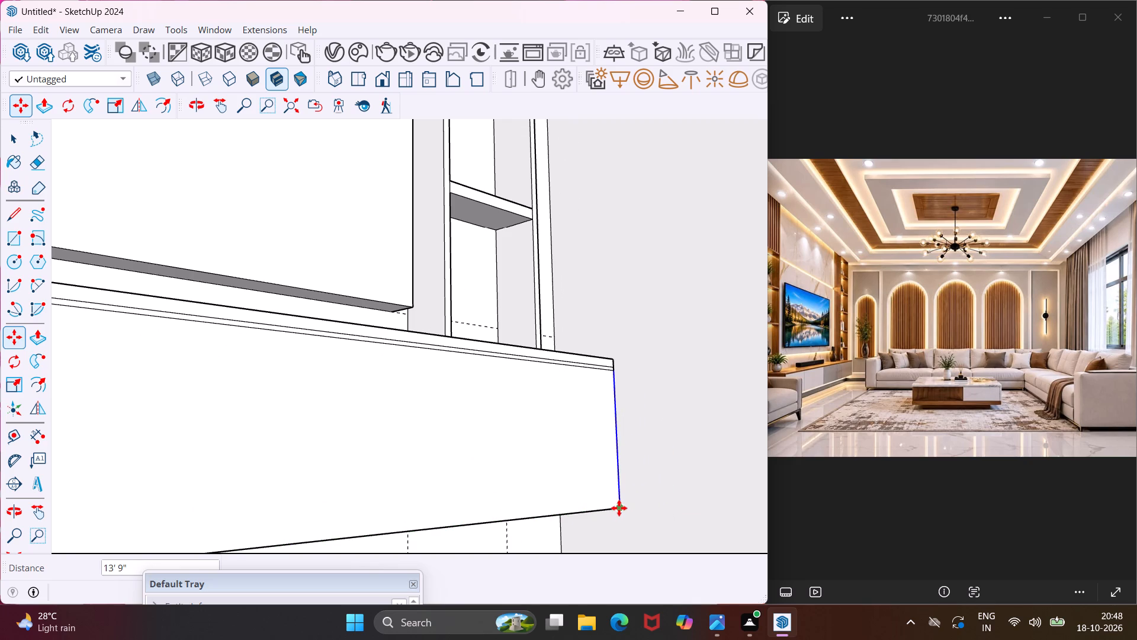
{"action": "key", "text": "slash"}
{"action": "key", "text": "4"}
{"action": "key", "text": "Return"}
{"action": "scroll", "coordinate": [619, 508], "scroll_direction": "down", "scroll_amount": 6}
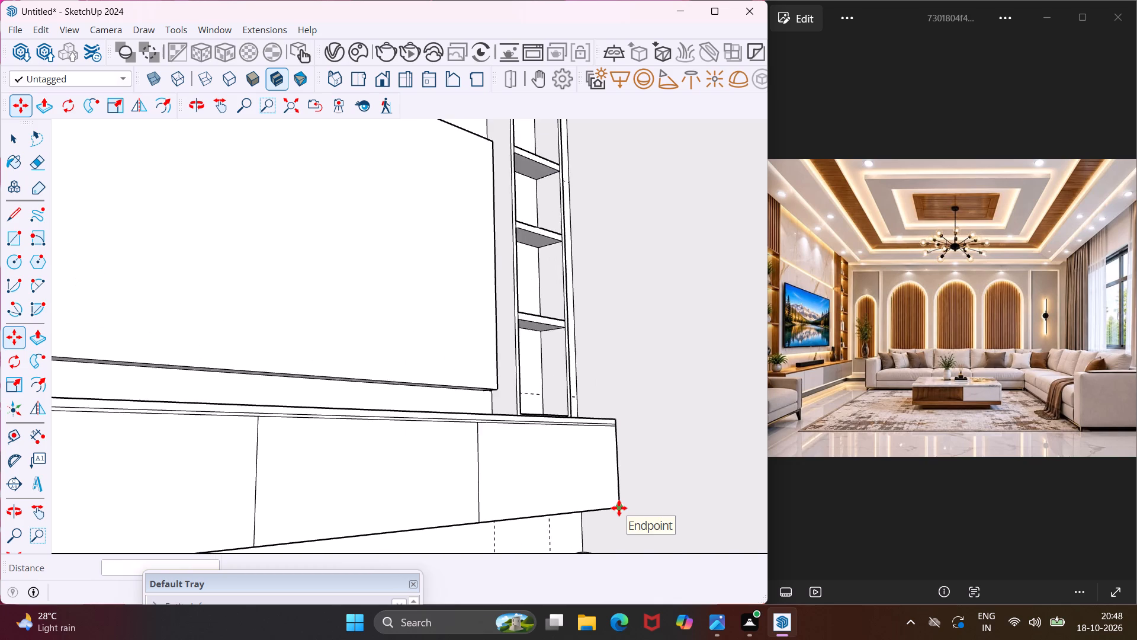
{"action": "scroll", "coordinate": [619, 508], "scroll_direction": "down", "scroll_amount": 7}
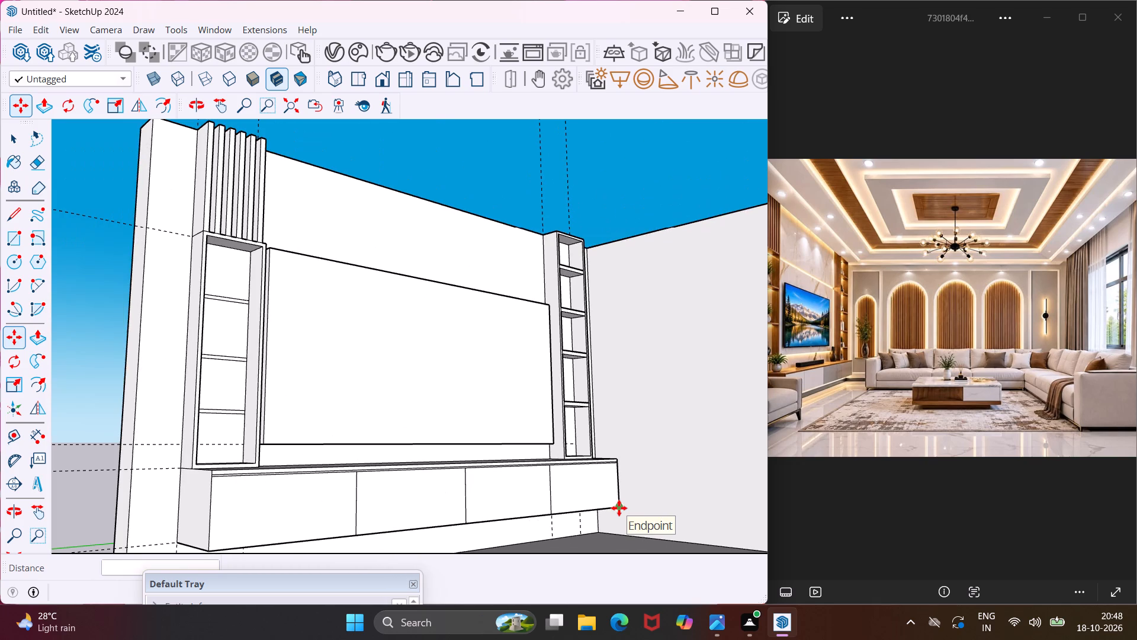
{"action": "key", "text": "Escape"}
{"action": "key", "text": "space"}
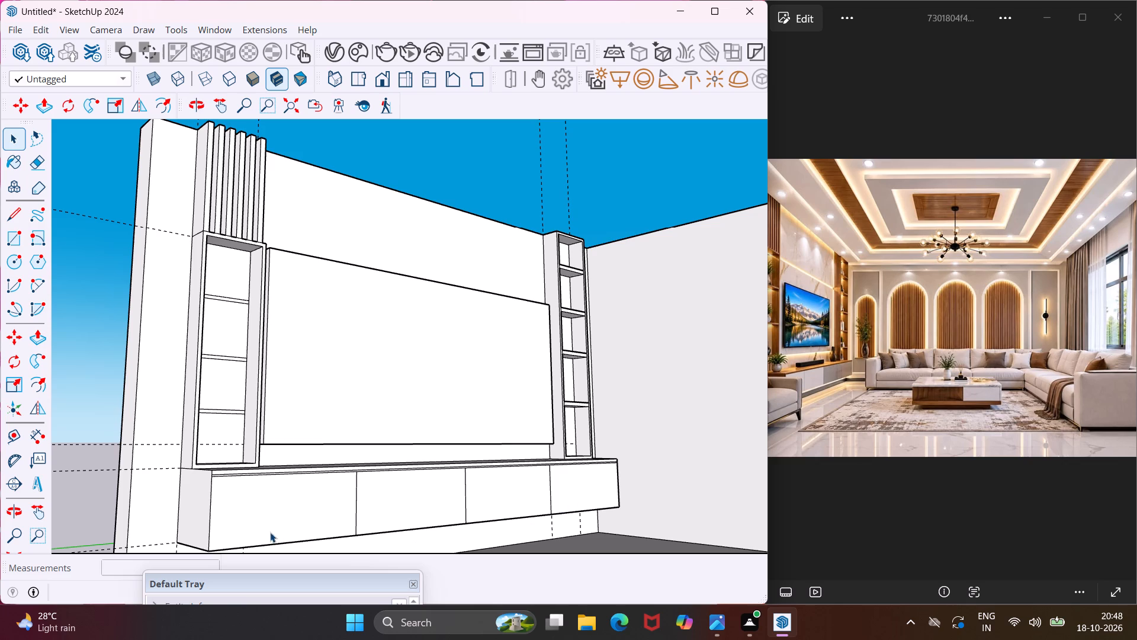
Copy the first vertical divider on the TV unit's front .4" sideways toward the slatted side panel to form a narrow gap.
{"action": "scroll", "coordinate": [317, 513], "scroll_direction": "up", "scroll_amount": 3}
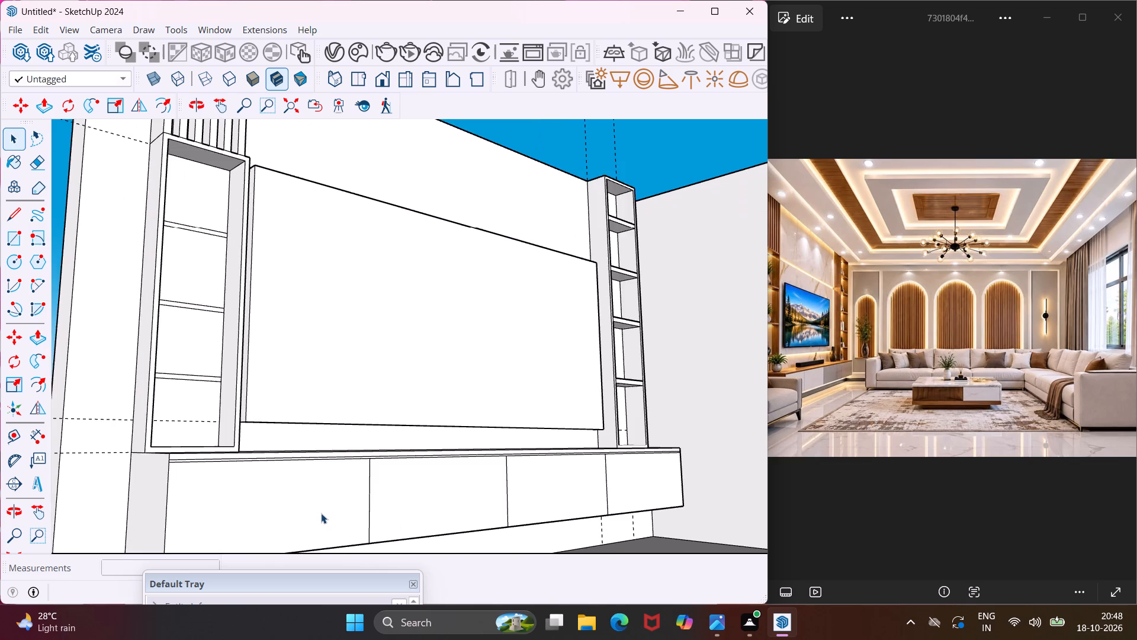
{"action": "scroll", "coordinate": [326, 514], "scroll_direction": "up", "scroll_amount": 4}
{"action": "scroll", "coordinate": [374, 542], "scroll_direction": "down", "scroll_amount": 4}
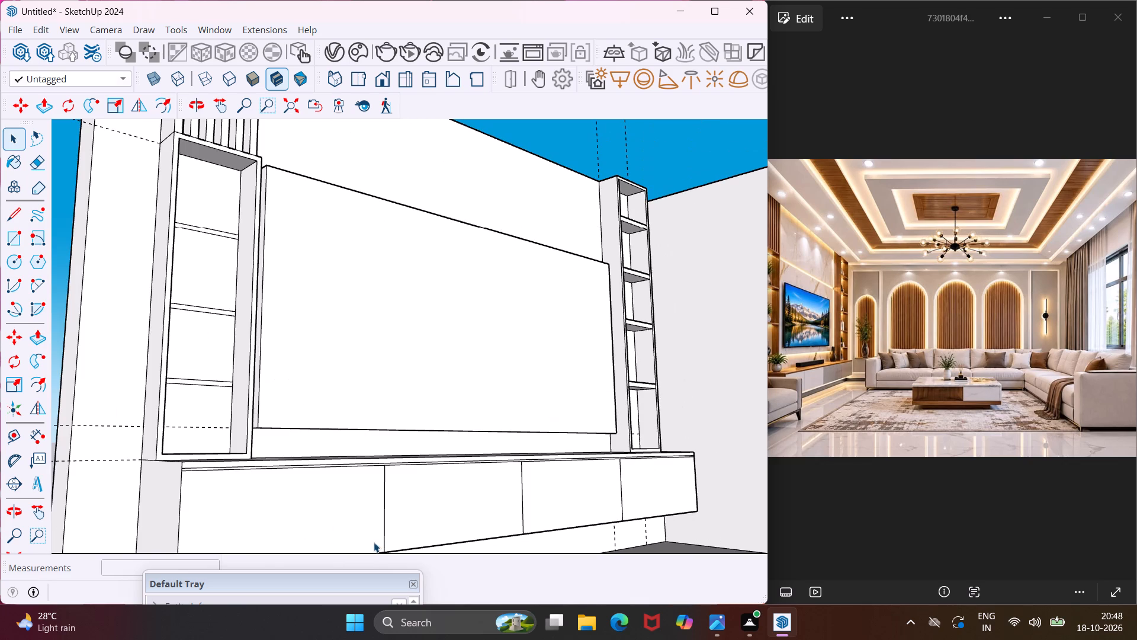
{"action": "left_click", "coordinate": [384, 542]}
{"action": "middle_click_drag", "start_coordinate": [385, 540], "coordinate": [360, 495]}
{"action": "key", "text": "m"}
{"action": "scroll", "coordinate": [364, 515], "scroll_direction": "up", "scroll_amount": 5}
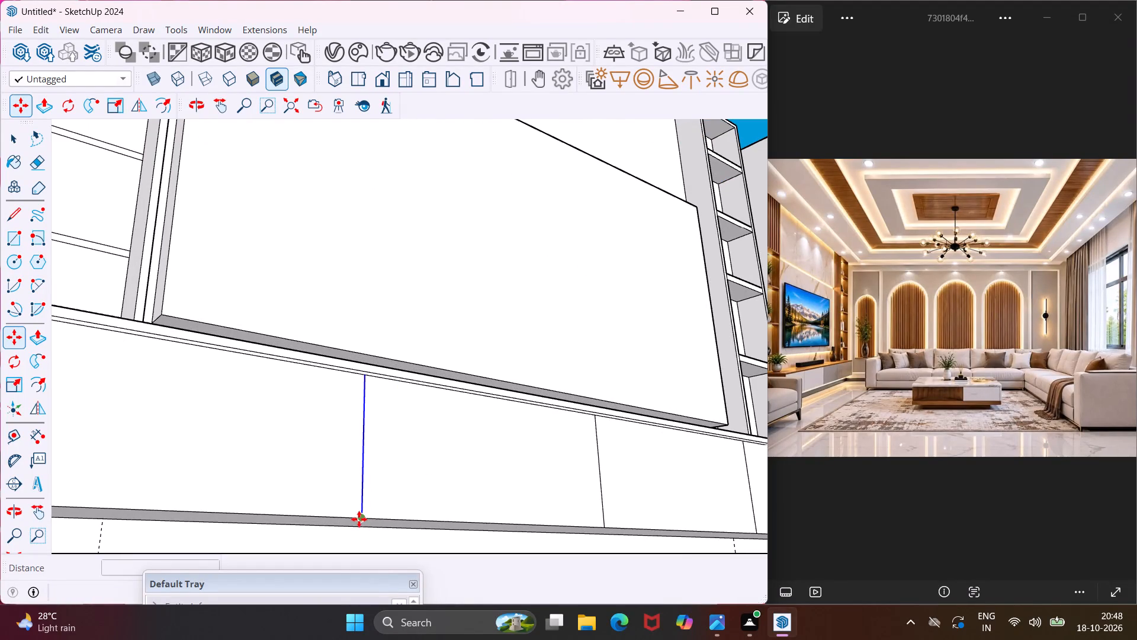
{"action": "left_click", "coordinate": [359, 519]}
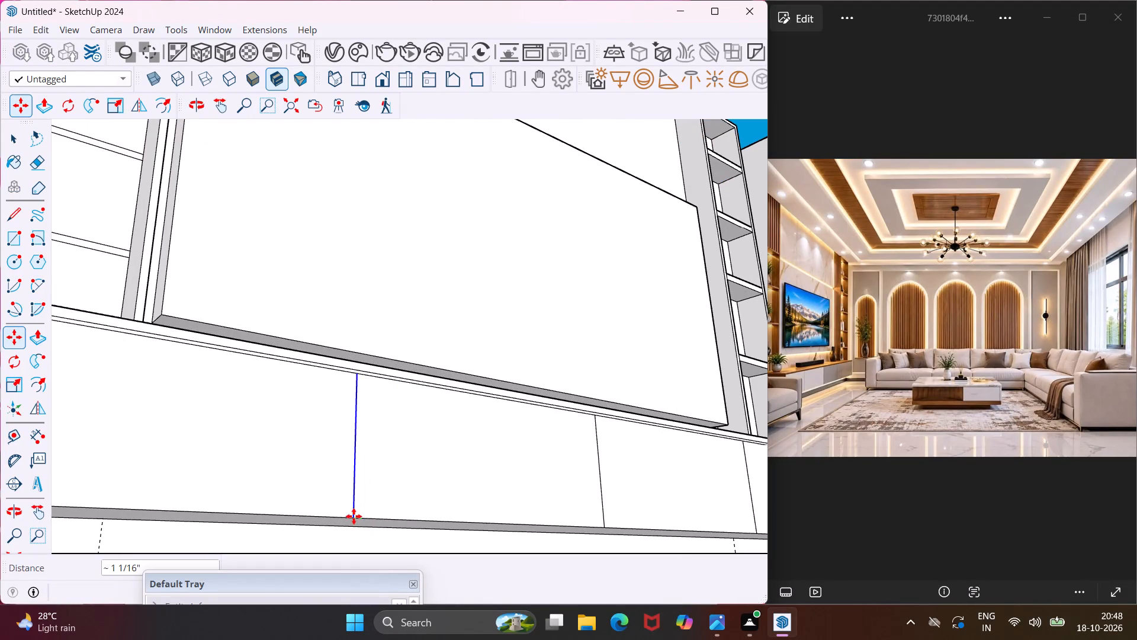
{"action": "type", "text": ".4"}
{"action": "key", "text": "shift+quotedbl"}
{"action": "key", "text": "Return"}
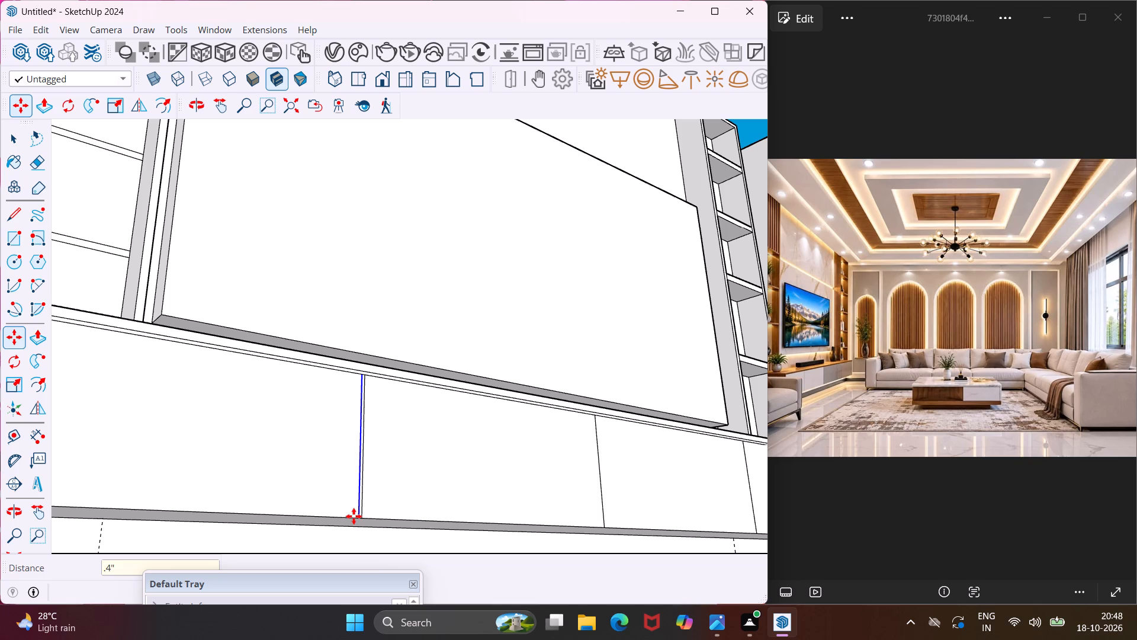
{"action": "key", "text": "Escape"}
{"action": "key", "text": "space"}
Copy the second vertical divider on the TV unit's front .75" sideways toward the slatted side panel to form a narrow gap.
{"action": "scroll", "coordinate": [599, 514], "scroll_direction": "up", "scroll_amount": 4}
{"action": "left_click", "coordinate": [605, 517]}
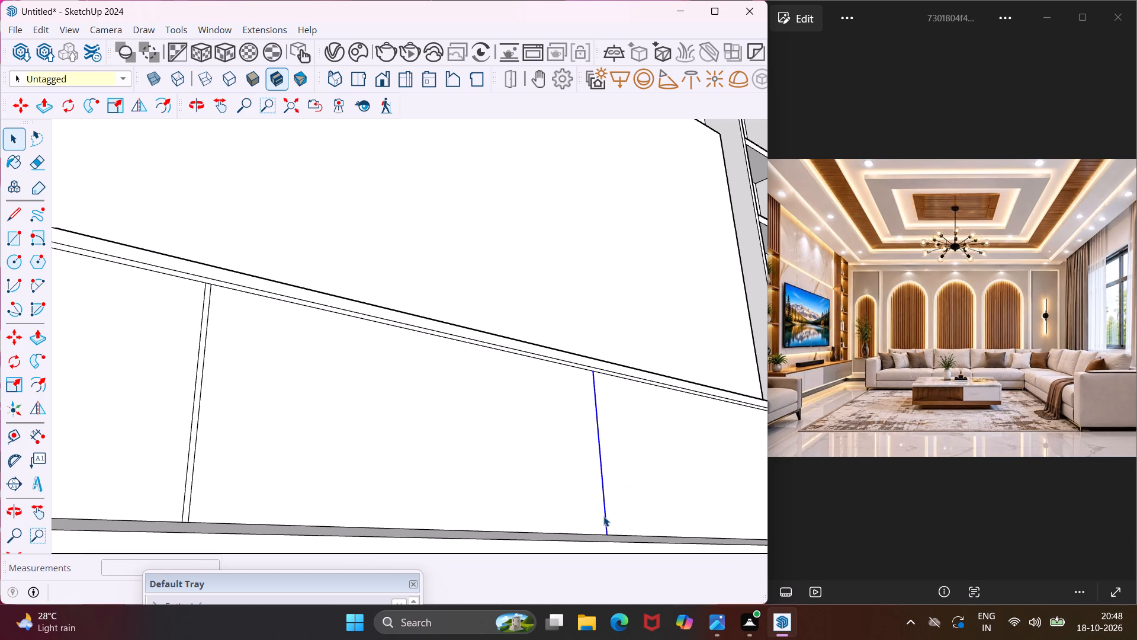
{"action": "key", "text": "m"}
{"action": "left_click", "coordinate": [605, 533]}
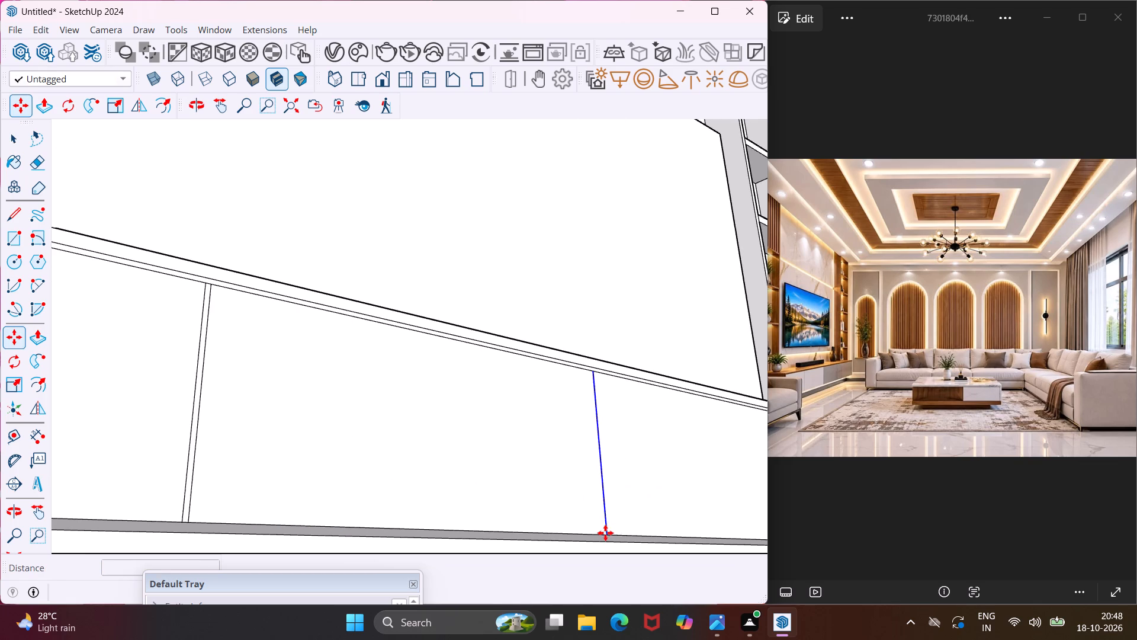
{"action": "scroll", "coordinate": [596, 530], "scroll_direction": "up", "scroll_amount": 3}
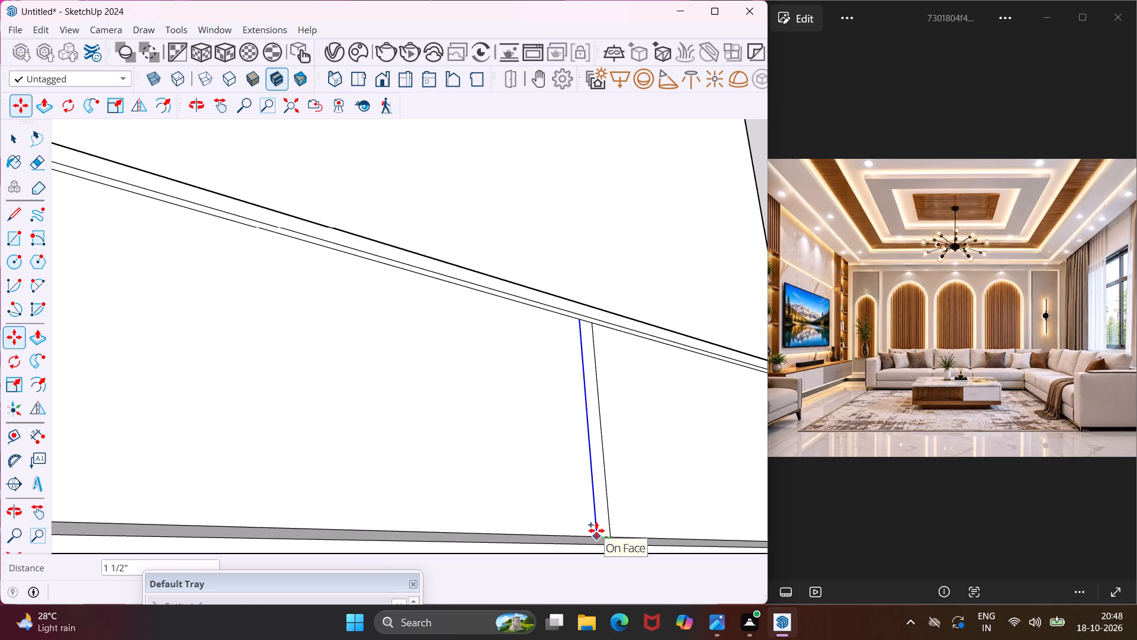
{"action": "key", "text": "period"}
{"action": "type", "text": "75\""}
{"action": "key", "text": "Return"}
{"action": "key", "text": "Escape"}
{"action": "key", "text": "space"}
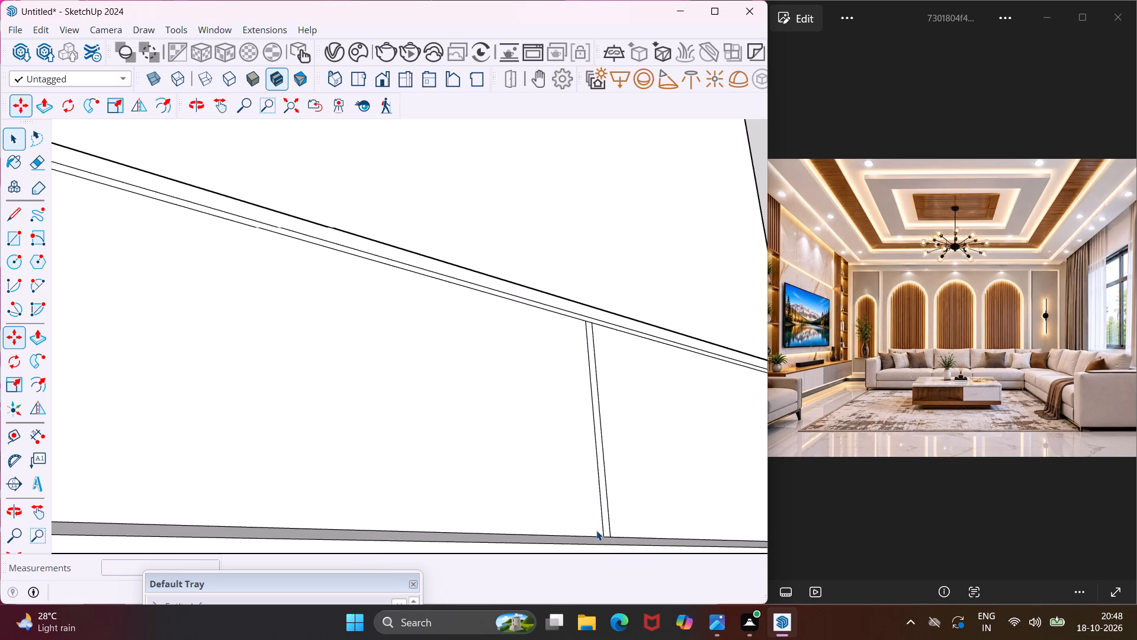
Copy the third vertical divider on the TV unit's front .4" sideways toward the slatted side panel to form a narrow gap.
{"action": "scroll", "coordinate": [452, 464], "scroll_direction": "down", "scroll_amount": 9}
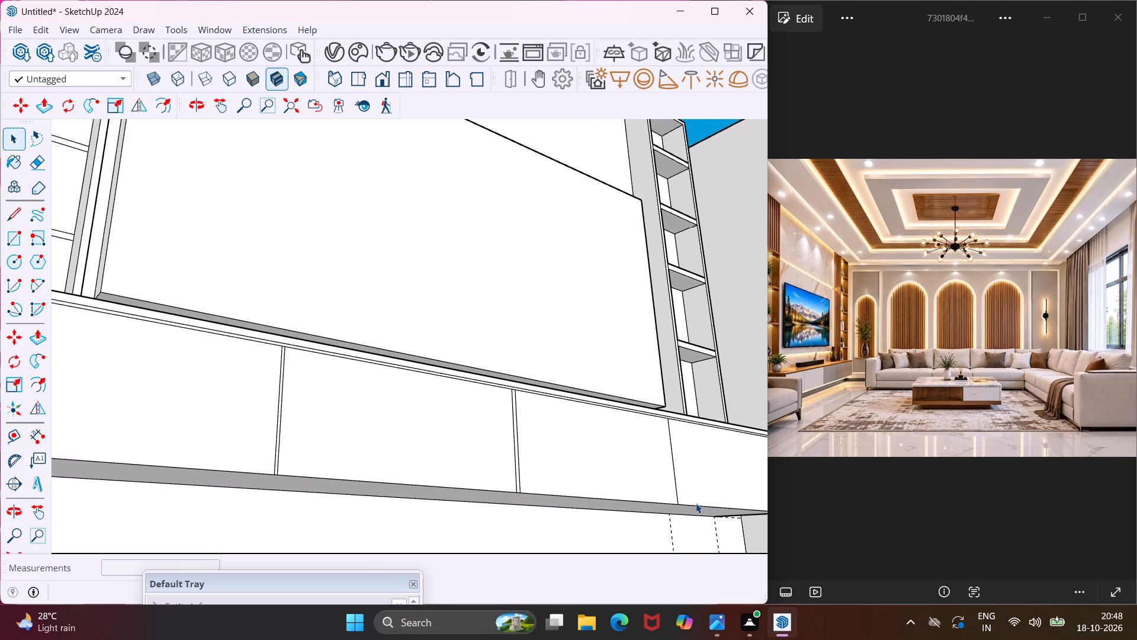
{"action": "scroll", "coordinate": [706, 465], "scroll_direction": "up", "scroll_amount": 6}
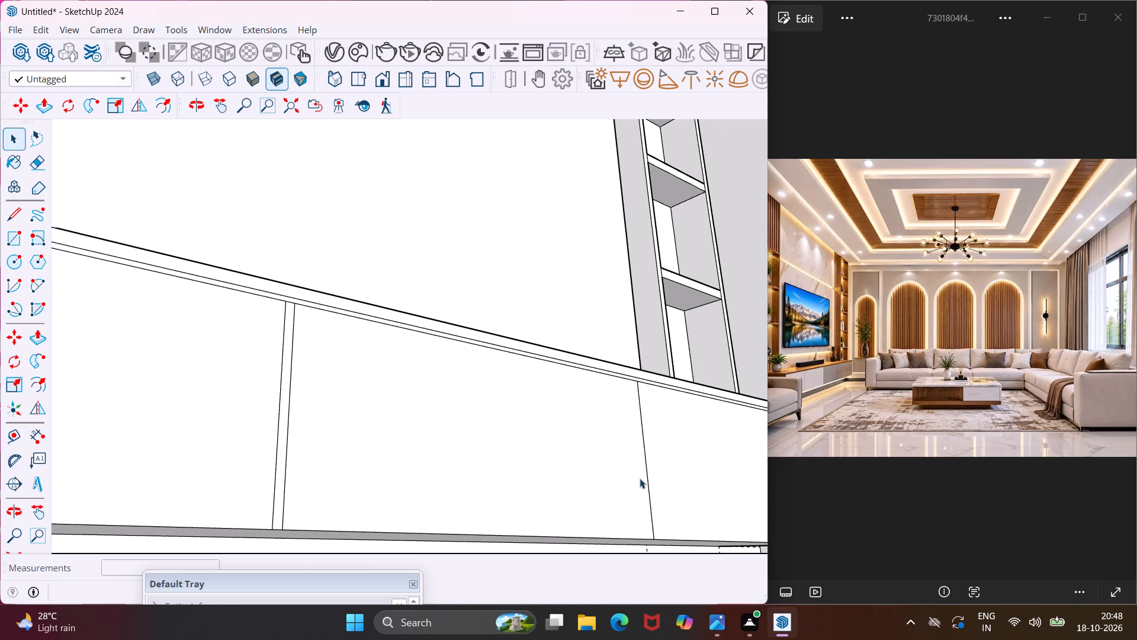
{"action": "left_click", "coordinate": [650, 507]}
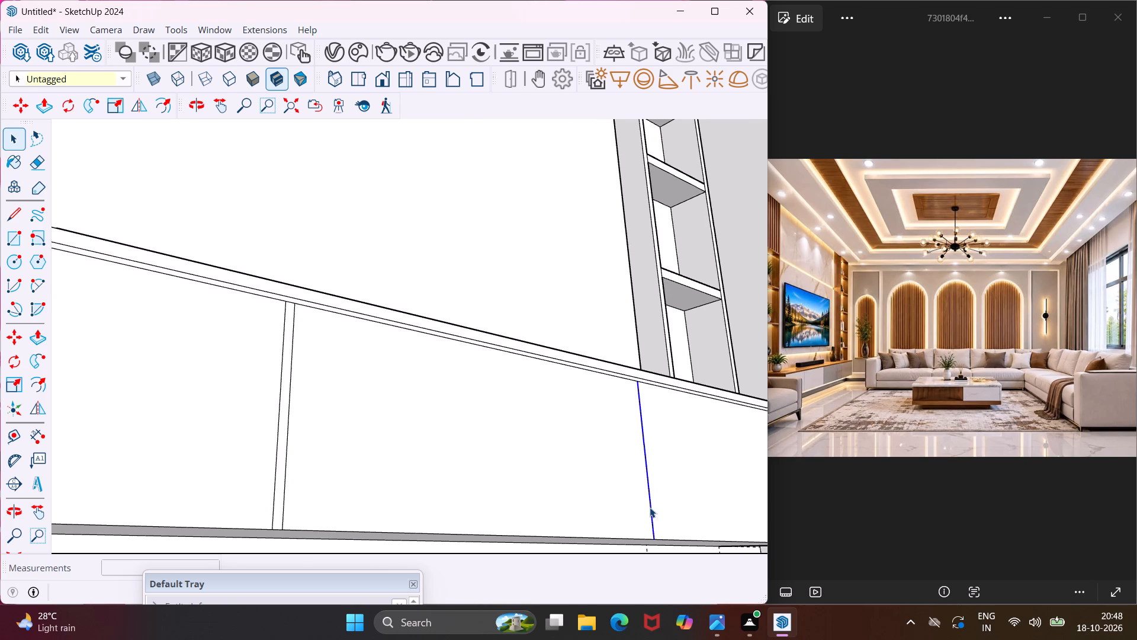
{"action": "key", "text": "m"}
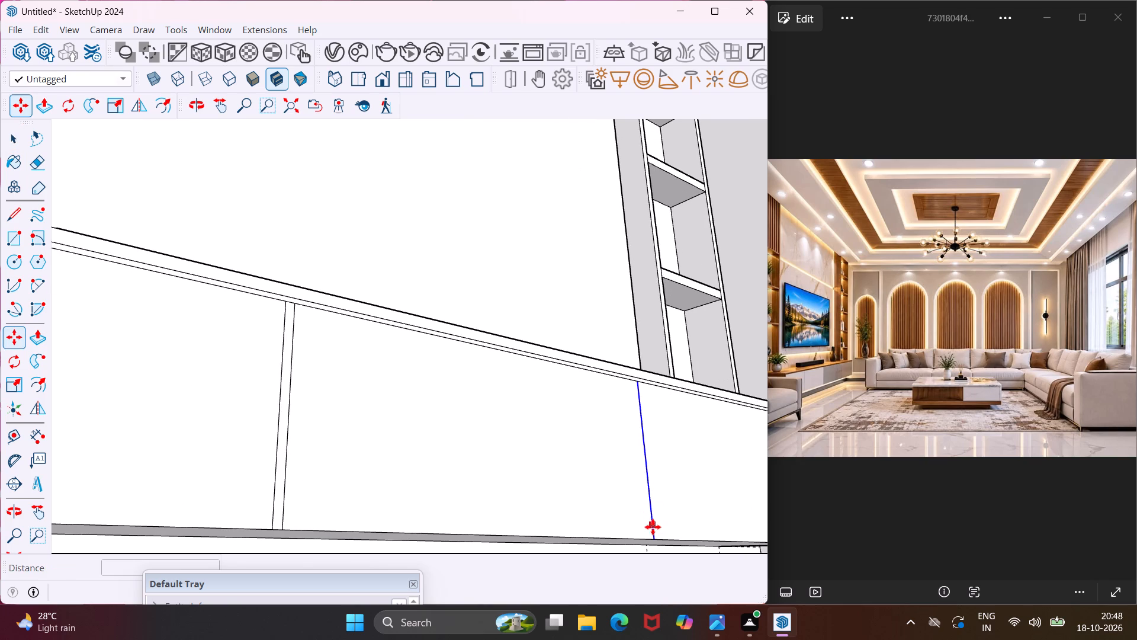
{"action": "scroll", "coordinate": [660, 536], "scroll_direction": "up", "scroll_amount": 4}
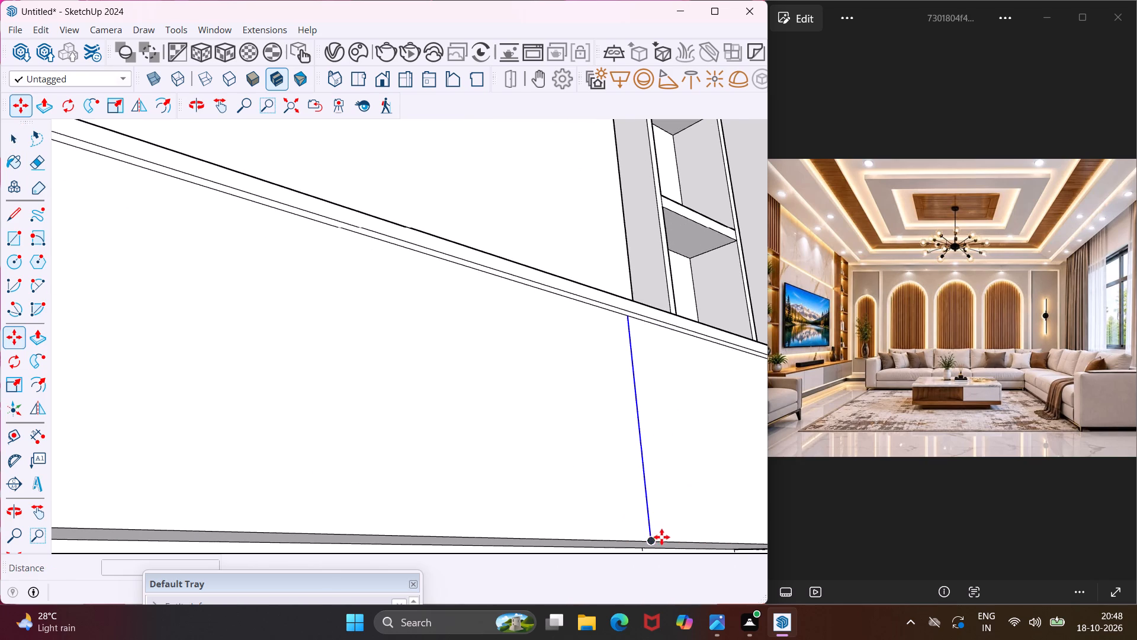
{"action": "scroll", "coordinate": [662, 537], "scroll_direction": "up", "scroll_amount": 3}
{"action": "left_click", "coordinate": [649, 543]}
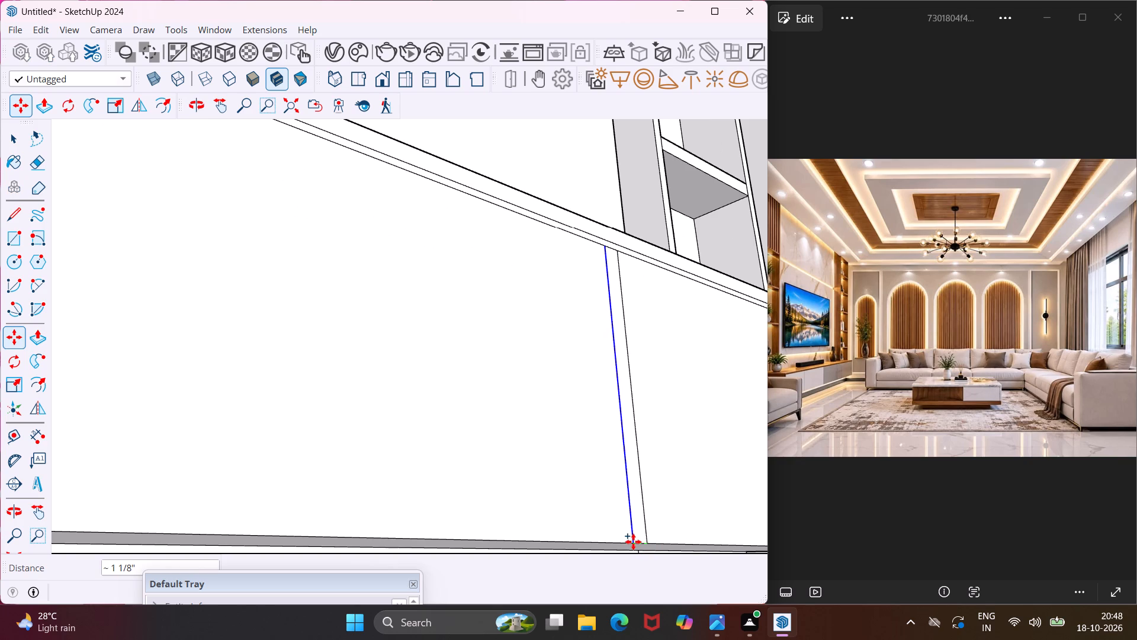
{"action": "type", "text": ".4\""}
{"action": "key", "text": "Return"}
{"action": "key", "text": "Escape"}
{"action": "key", "text": "space"}
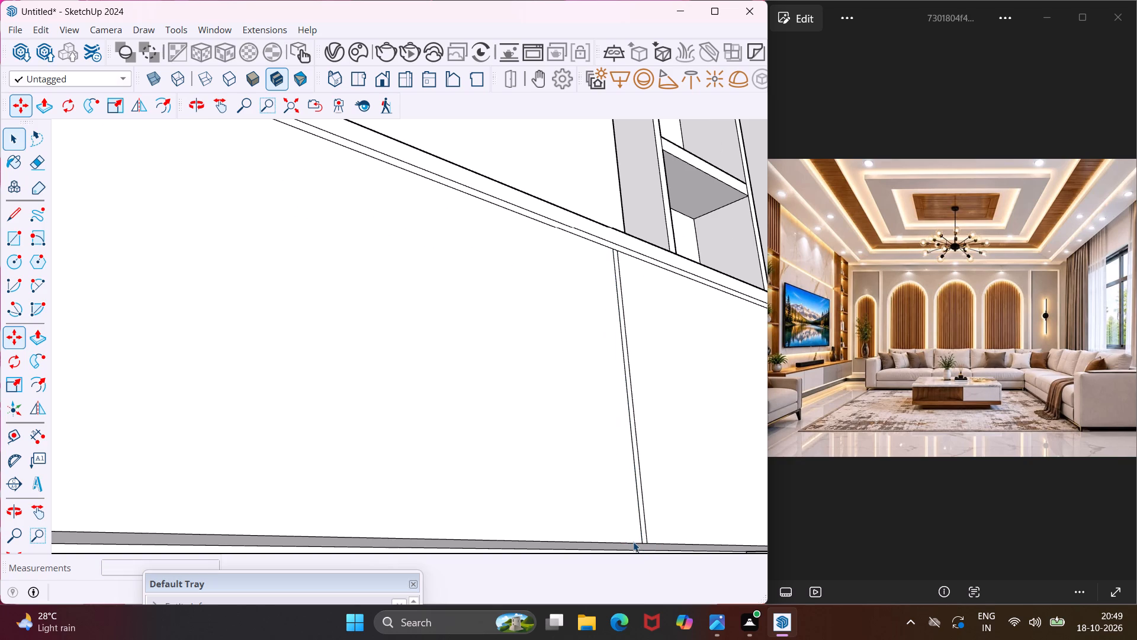
Push/Pull the underside face of the TV unit 1" downward to add a bottom strip.
{"action": "scroll", "coordinate": [602, 504], "scroll_direction": "down", "scroll_amount": 6}
{"action": "scroll", "coordinate": [570, 467], "scroll_direction": "down", "scroll_amount": 6}
{"action": "middle_click_drag", "start_coordinate": [352, 499], "coordinate": [377, 496]}
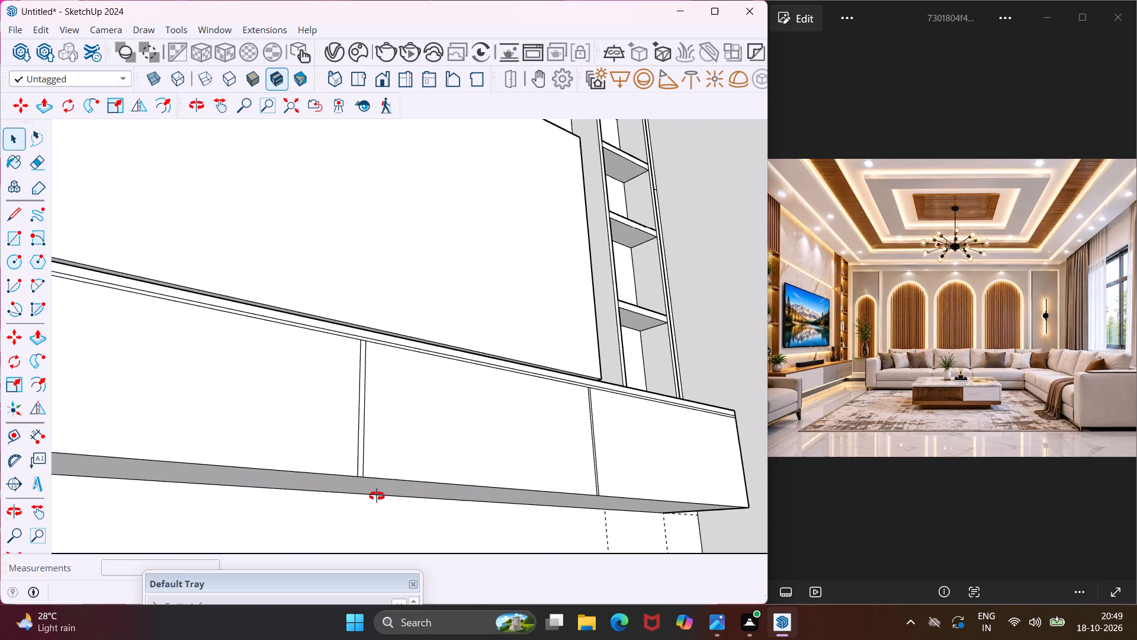
{"action": "middle_click_drag", "start_coordinate": [377, 496], "coordinate": [459, 518]}
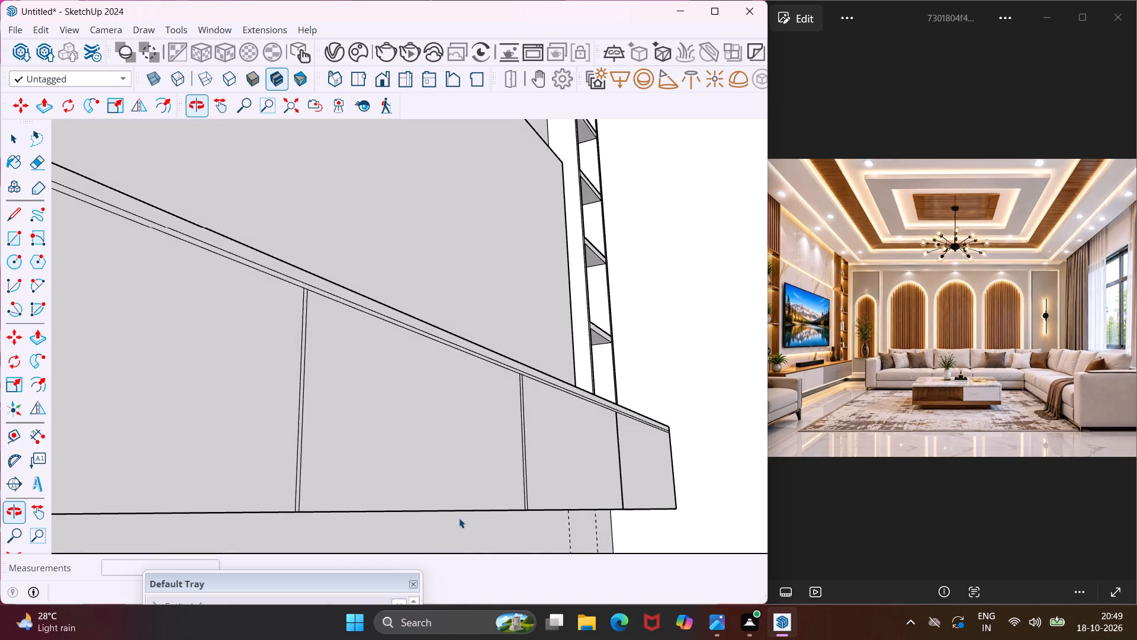
{"action": "scroll", "coordinate": [459, 519], "scroll_direction": "down", "scroll_amount": 9}
{"action": "middle_click_drag", "start_coordinate": [296, 524], "coordinate": [337, 510]}
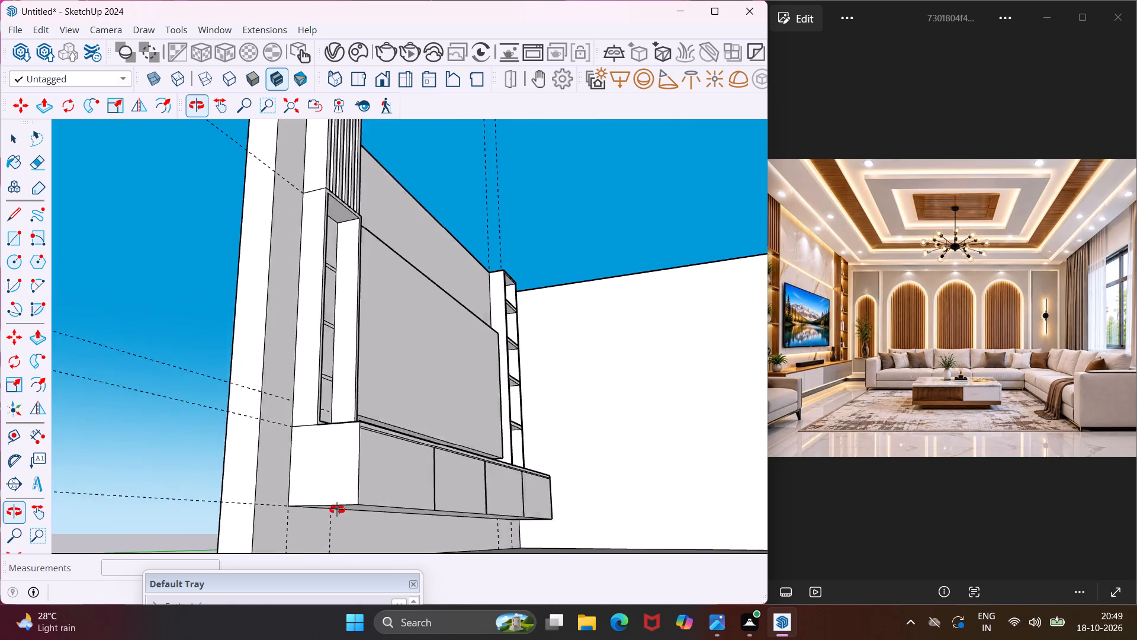
{"action": "middle_click_drag", "start_coordinate": [337, 510], "coordinate": [354, 497]}
{"action": "scroll", "coordinate": [355, 497], "scroll_direction": "up", "scroll_amount": 10}
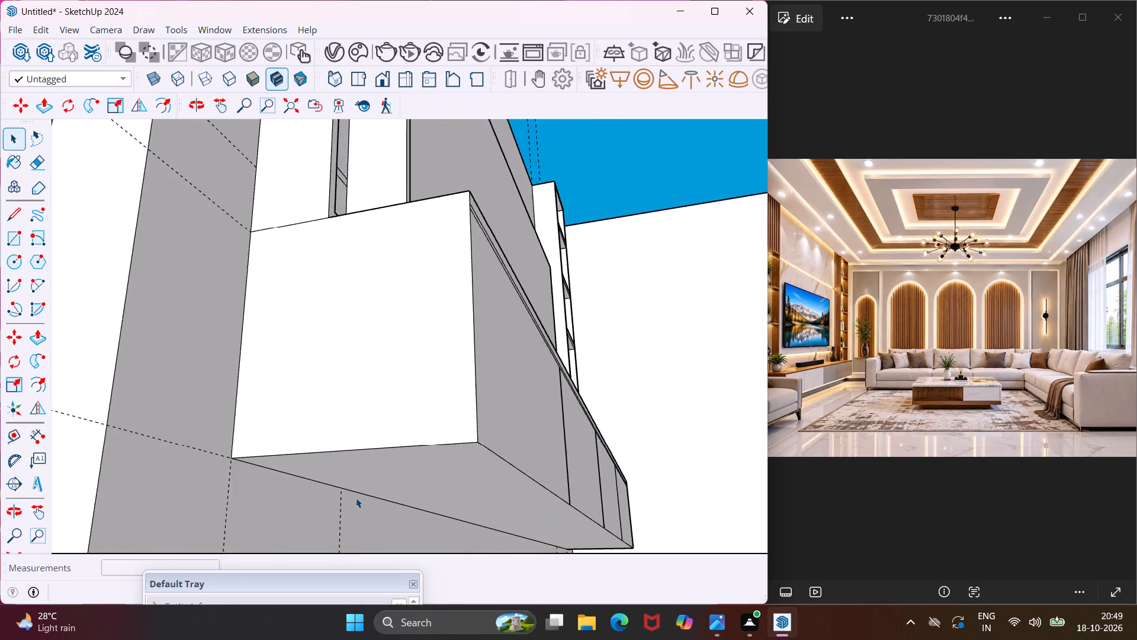
{"action": "scroll", "coordinate": [356, 498], "scroll_direction": "up", "scroll_amount": 1}
{"action": "left_click", "coordinate": [364, 479]}
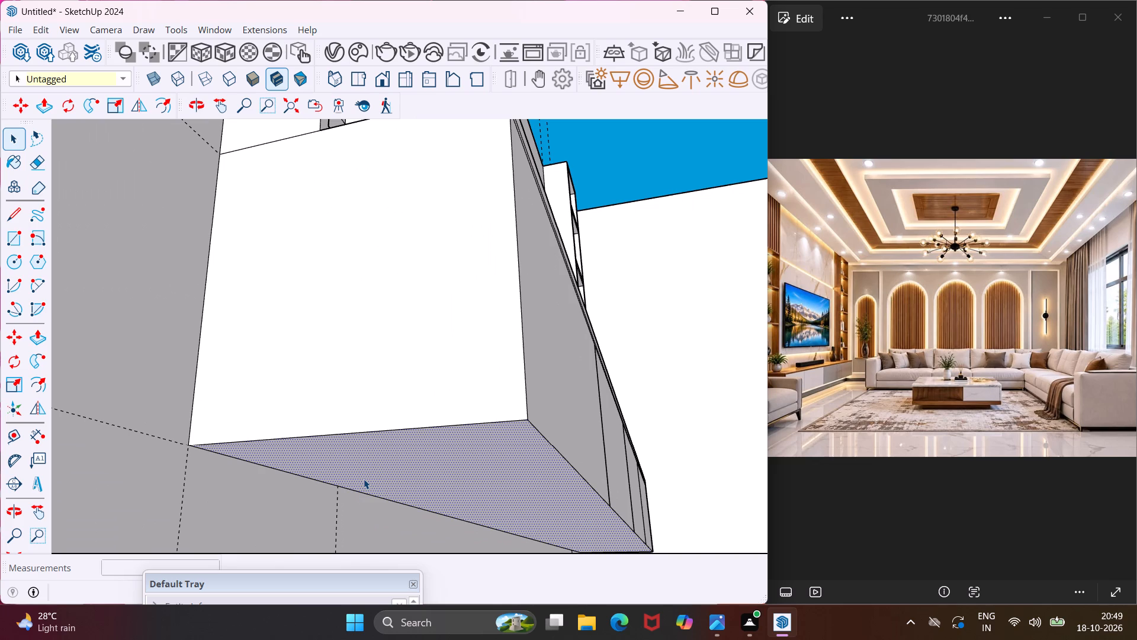
{"action": "key", "text": "p"}
{"action": "left_click", "coordinate": [364, 479]}
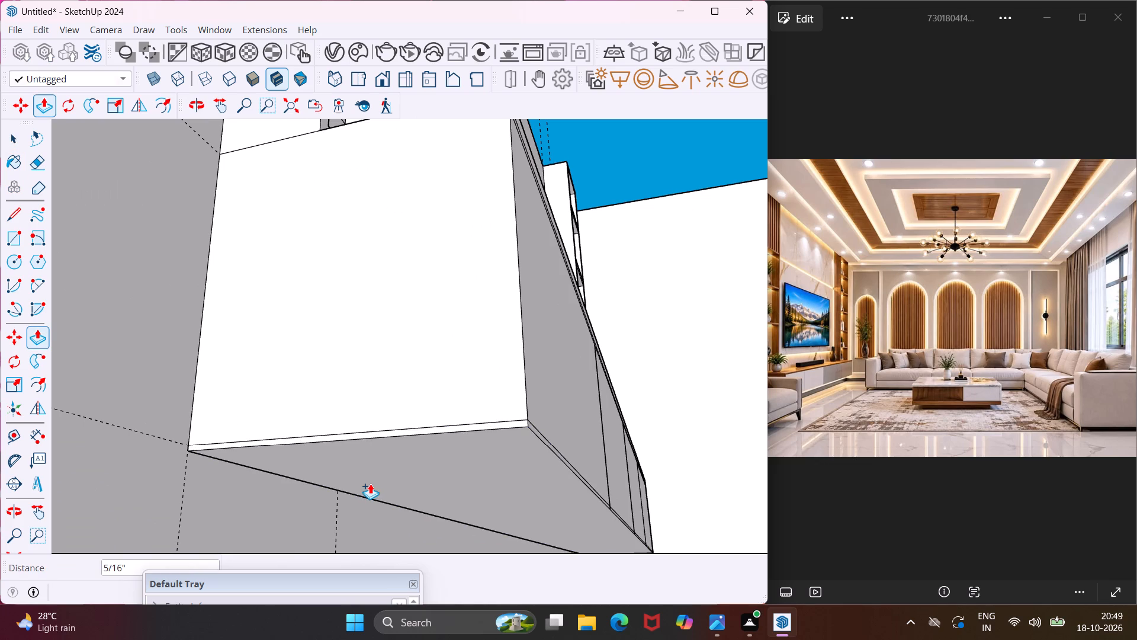
{"action": "type", "text": "1\""}
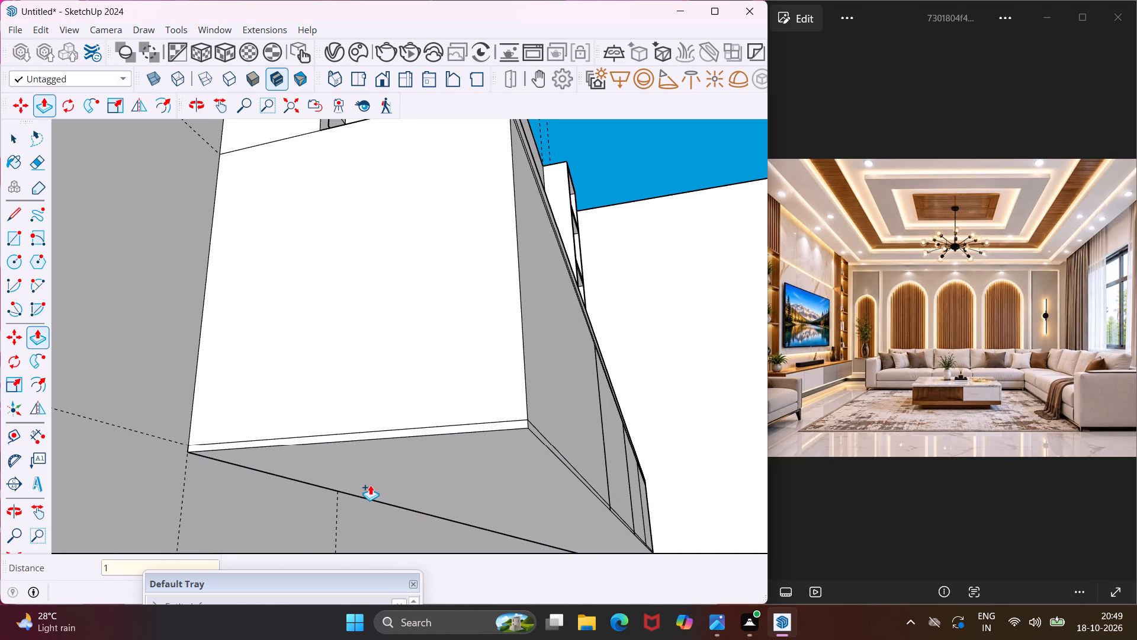
{"action": "key", "text": "Return"}
{"action": "key", "text": "Escape"}
{"action": "key", "text": "space"}
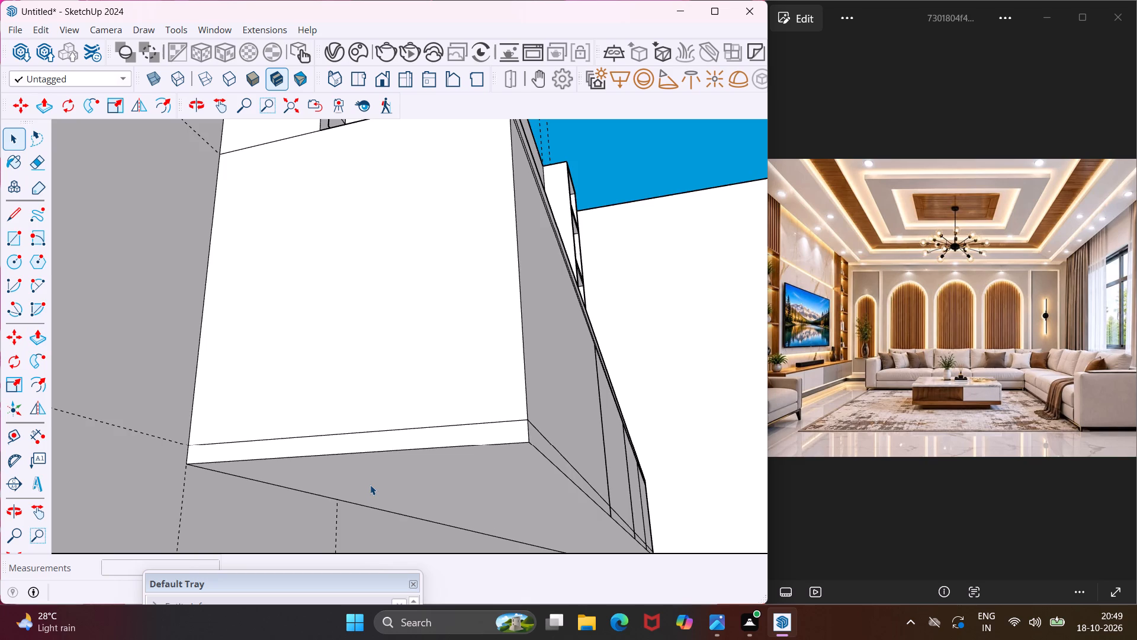
Push/Pull the floor slab's end face at the room's open side outward about 9 7/16".
{"action": "scroll", "coordinate": [370, 485], "scroll_direction": "down", "scroll_amount": 10}
{"action": "middle_click_drag", "start_coordinate": [468, 470], "coordinate": [351, 497]}
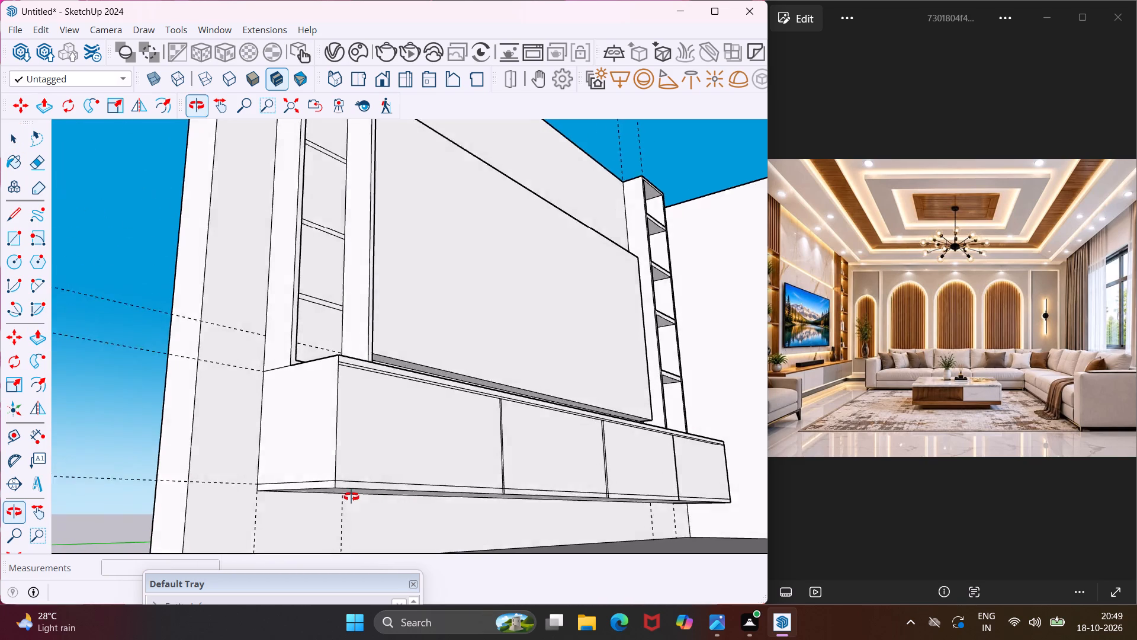
{"action": "middle_click_drag", "start_coordinate": [351, 497], "coordinate": [347, 497]}
{"action": "scroll", "coordinate": [306, 441], "scroll_direction": "down", "scroll_amount": 2}
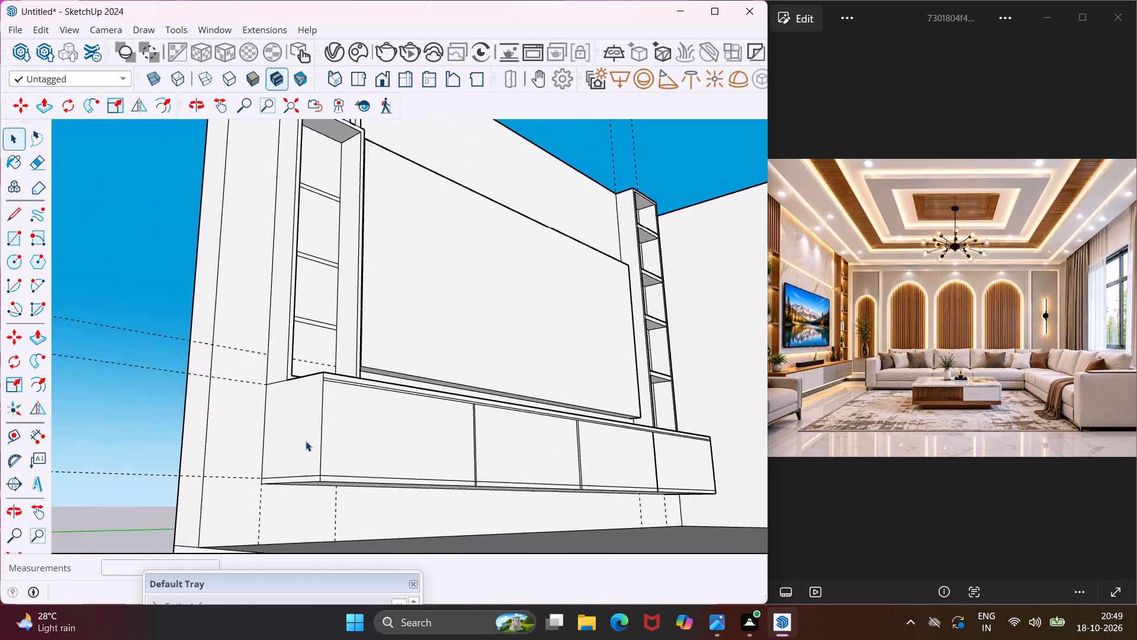
{"action": "scroll", "coordinate": [306, 441], "scroll_direction": "down", "scroll_amount": 2}
{"action": "middle_click_drag", "start_coordinate": [319, 448], "coordinate": [273, 507]}
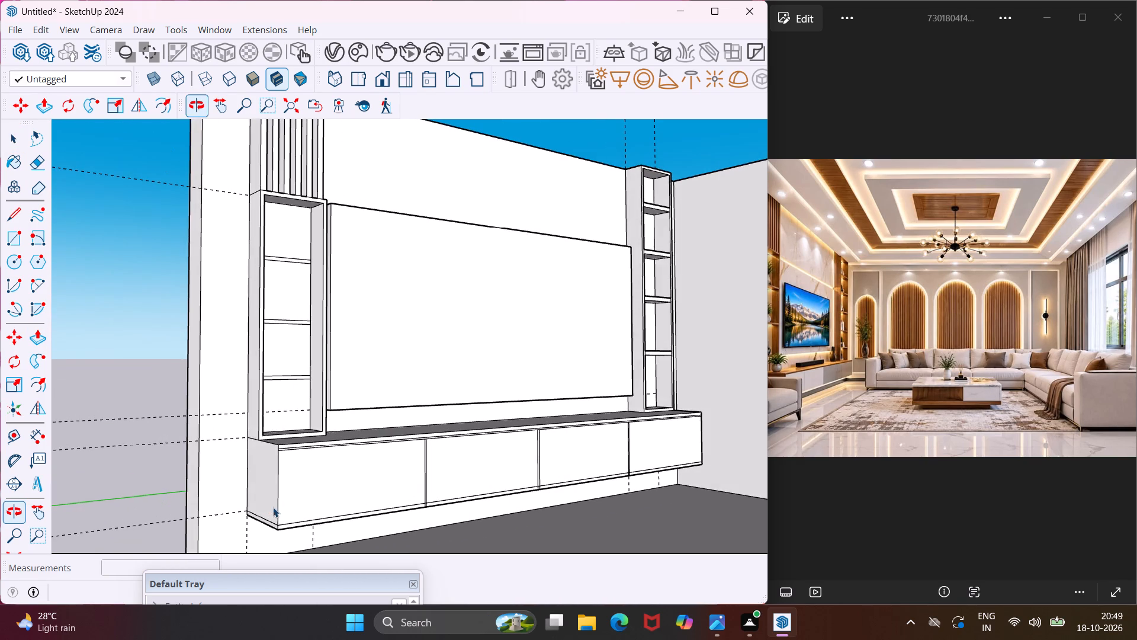
{"action": "scroll", "coordinate": [261, 475], "scroll_direction": "down", "scroll_amount": 6}
{"action": "middle_click_drag", "start_coordinate": [261, 473], "coordinate": [261, 473]}
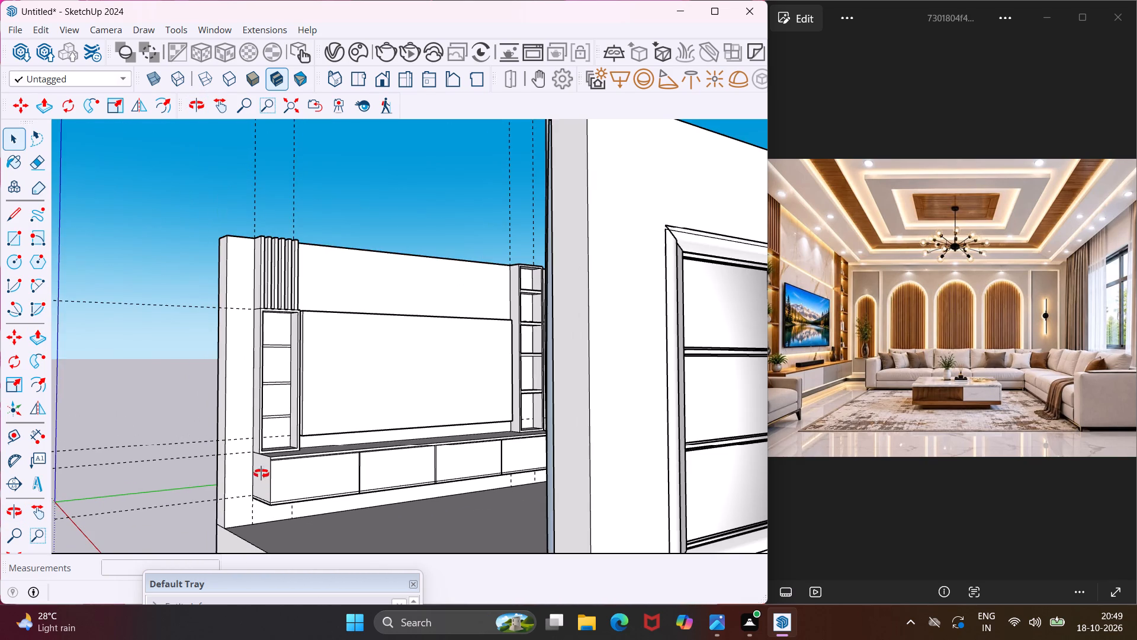
{"action": "middle_click_drag", "start_coordinate": [261, 473], "coordinate": [327, 464]}
{"action": "scroll", "coordinate": [327, 463], "scroll_direction": "down", "scroll_amount": 3}
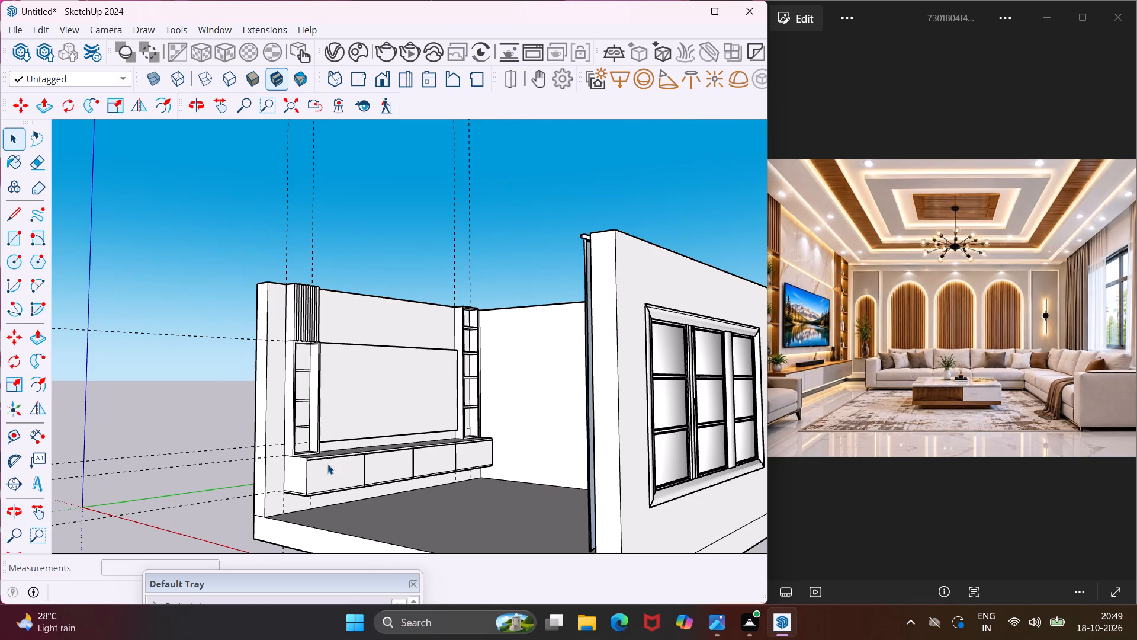
{"action": "scroll", "coordinate": [307, 531], "scroll_direction": "up", "scroll_amount": 6}
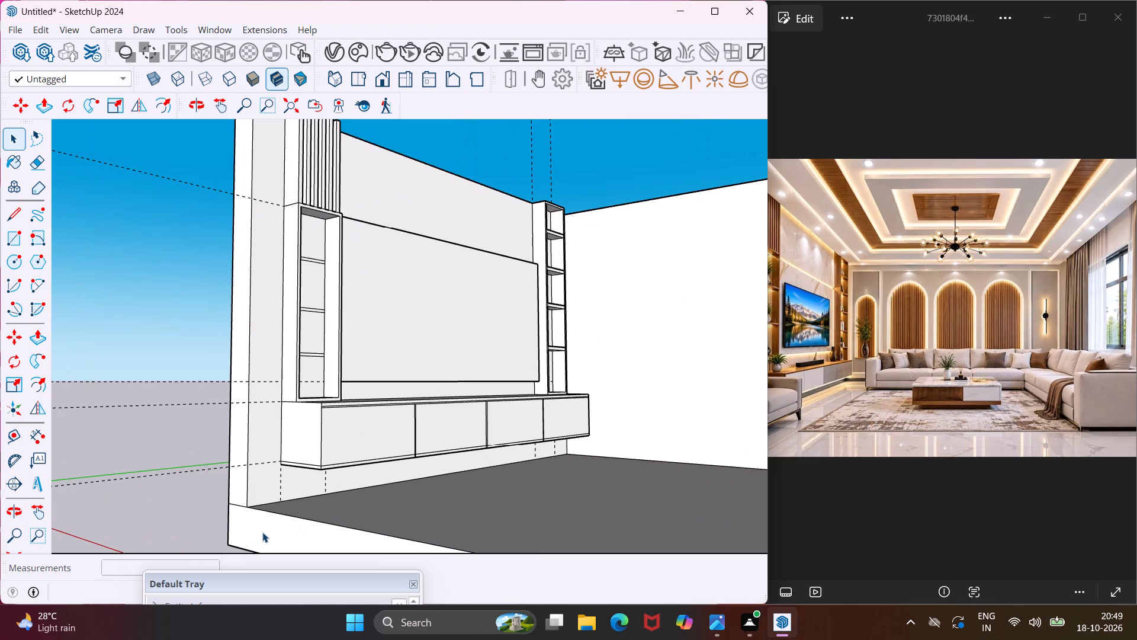
{"action": "left_click", "coordinate": [262, 532]}
{"action": "key", "text": "p"}
{"action": "left_click", "coordinate": [260, 534]}
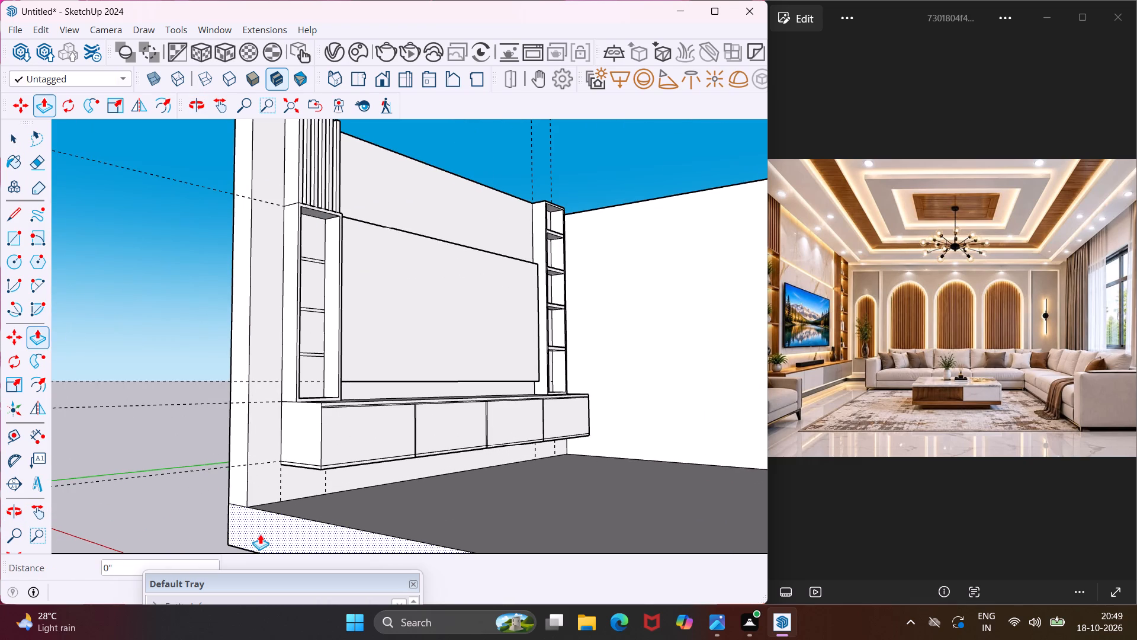
{"action": "left_click", "coordinate": [232, 538]}
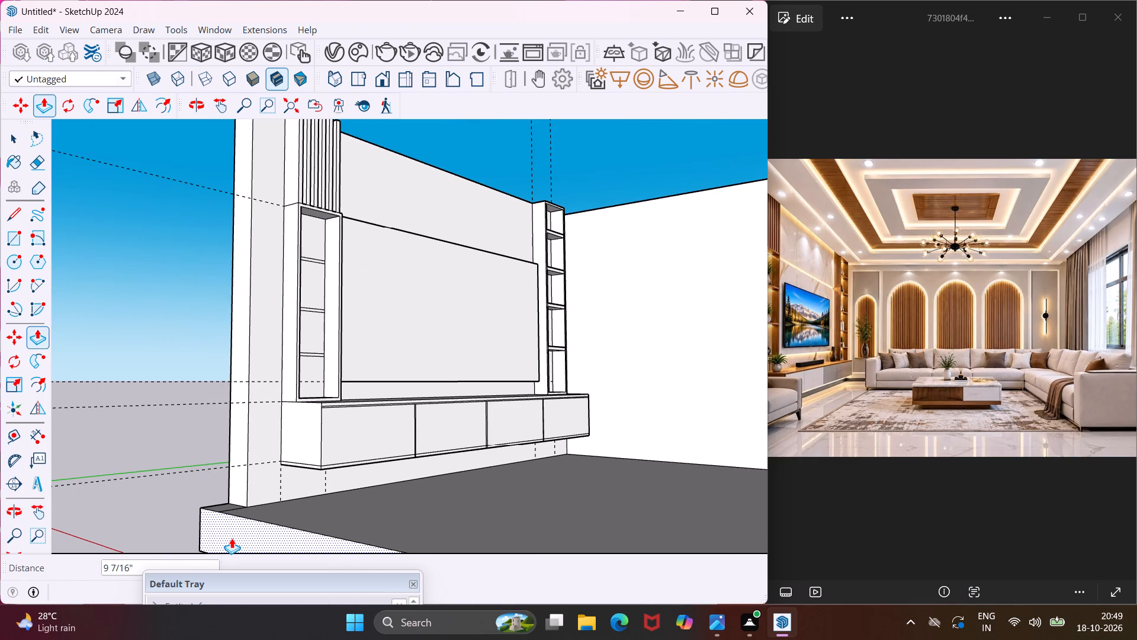
{"action": "key", "text": "Escape"}
Push/Pull the TV wall's end face outward 9 7/16" to line up with the extended floor slab.
{"action": "left_click", "coordinate": [240, 469]}
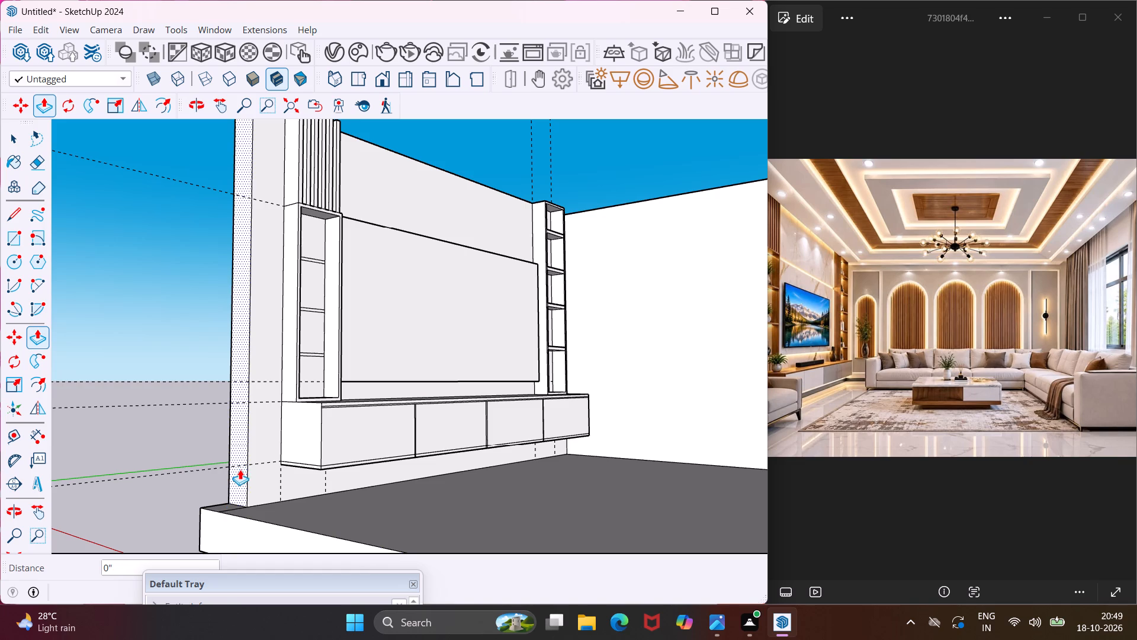
{"action": "left_click", "coordinate": [226, 521]}
Push/Pull the window wall's end face outward 9 7/16" to line up with the extended floor slab's edge.
{"action": "scroll", "coordinate": [207, 477], "scroll_direction": "down", "scroll_amount": 7}
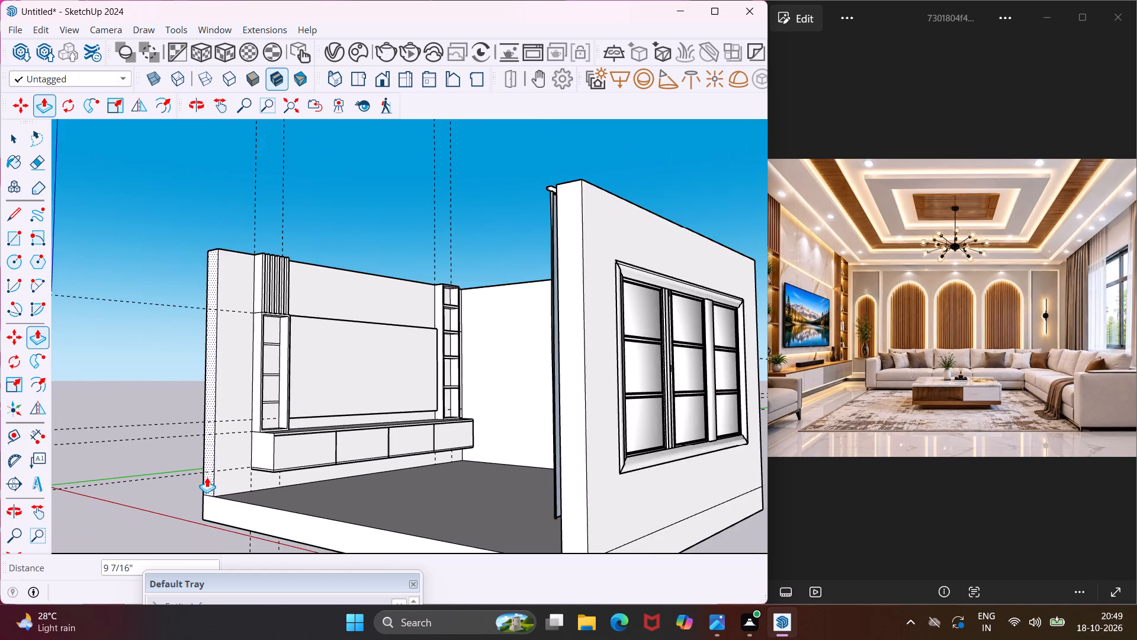
{"action": "scroll", "coordinate": [207, 477], "scroll_direction": "down", "scroll_amount": 2}
{"action": "left_click", "coordinate": [453, 510]}
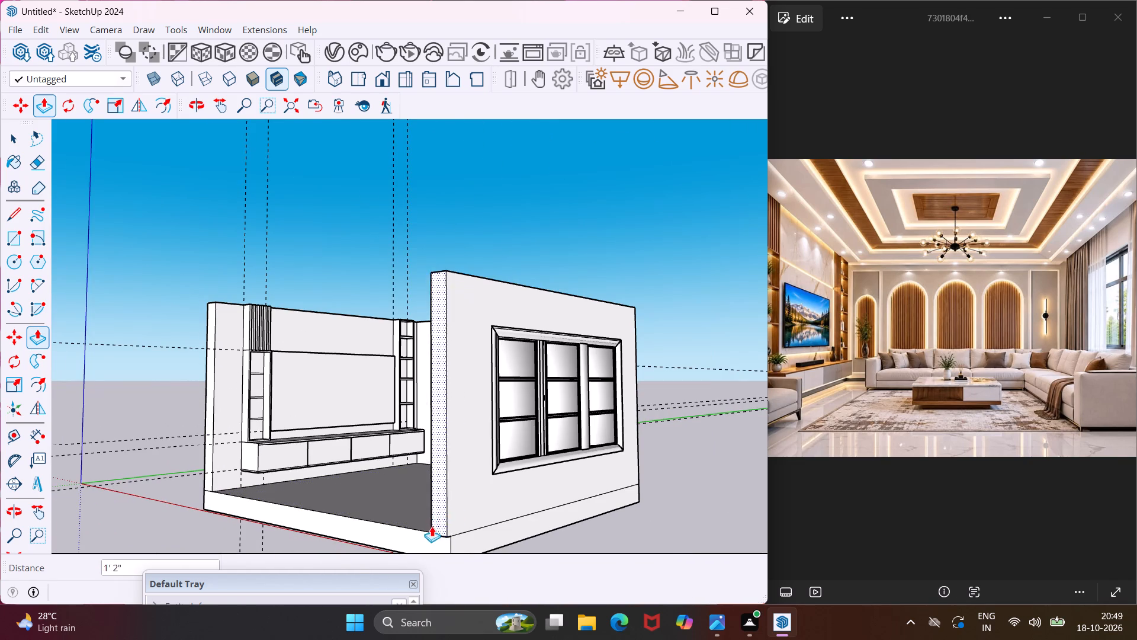
{"action": "middle_click_drag", "start_coordinate": [407, 532], "coordinate": [410, 531]}
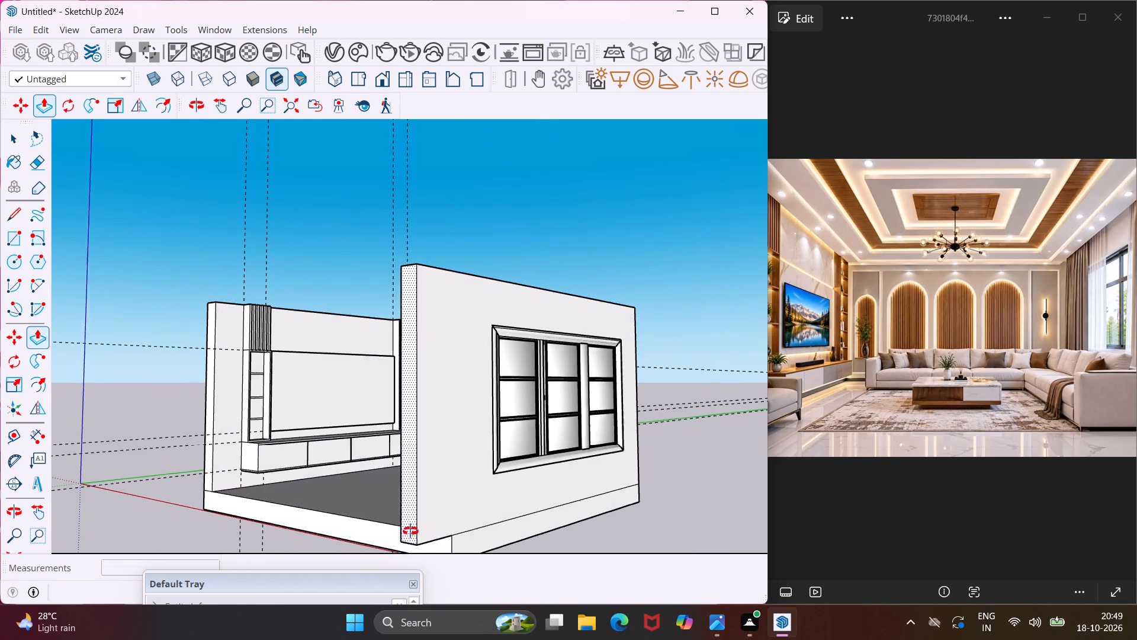
{"action": "middle_click_drag", "start_coordinate": [410, 531], "coordinate": [661, 503]}
{"action": "left_click", "coordinate": [622, 516]}
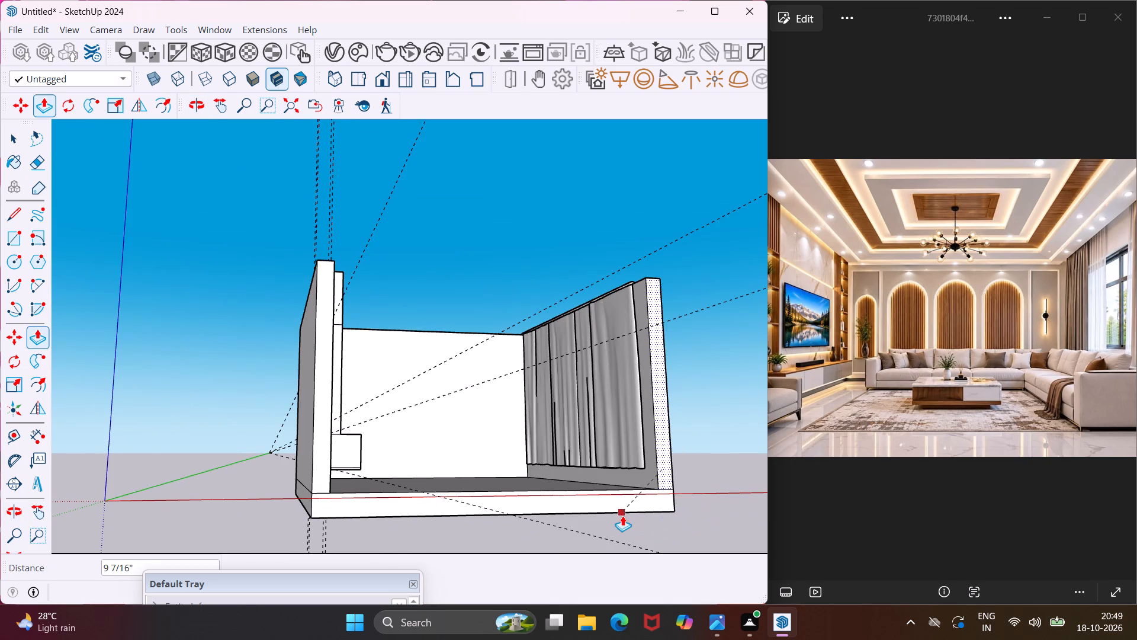
{"action": "key", "text": "Escape"}
{"action": "key", "text": "space"}
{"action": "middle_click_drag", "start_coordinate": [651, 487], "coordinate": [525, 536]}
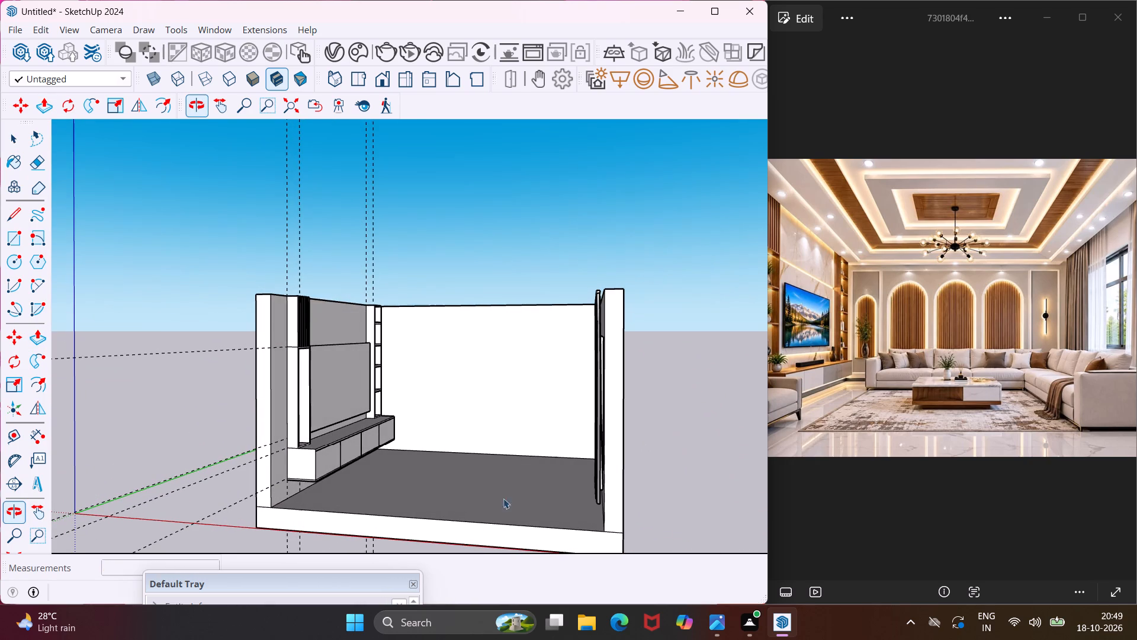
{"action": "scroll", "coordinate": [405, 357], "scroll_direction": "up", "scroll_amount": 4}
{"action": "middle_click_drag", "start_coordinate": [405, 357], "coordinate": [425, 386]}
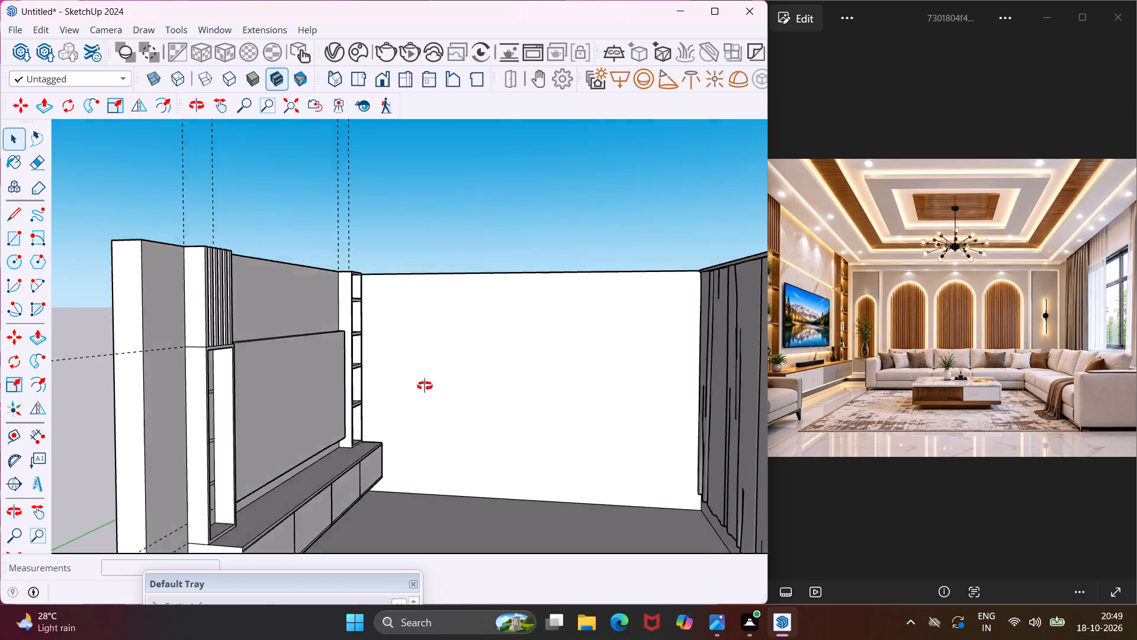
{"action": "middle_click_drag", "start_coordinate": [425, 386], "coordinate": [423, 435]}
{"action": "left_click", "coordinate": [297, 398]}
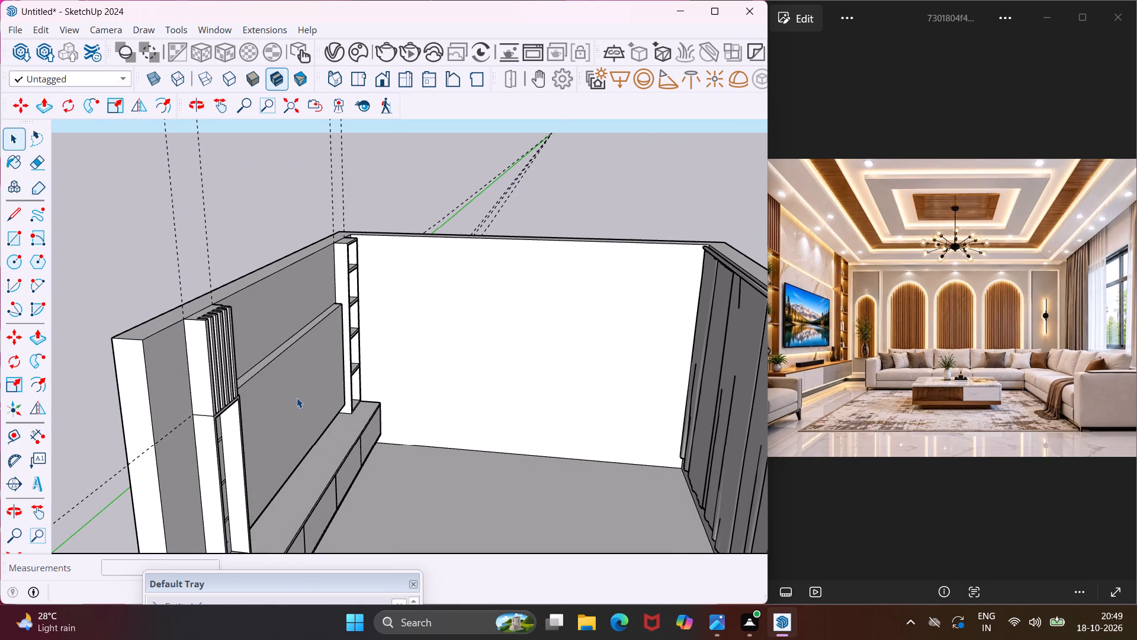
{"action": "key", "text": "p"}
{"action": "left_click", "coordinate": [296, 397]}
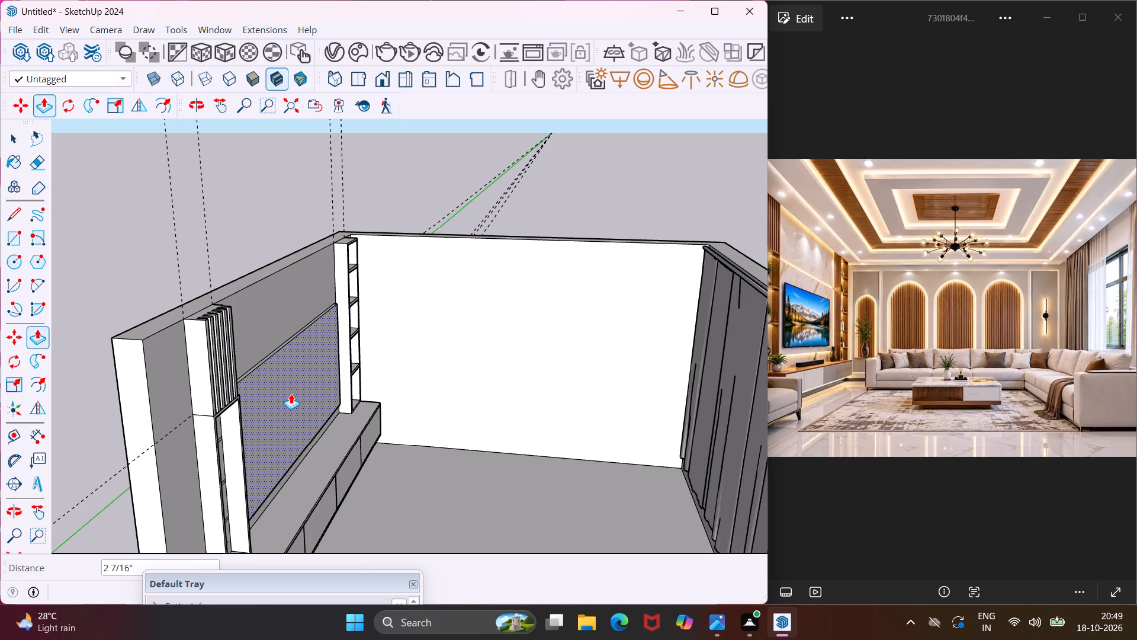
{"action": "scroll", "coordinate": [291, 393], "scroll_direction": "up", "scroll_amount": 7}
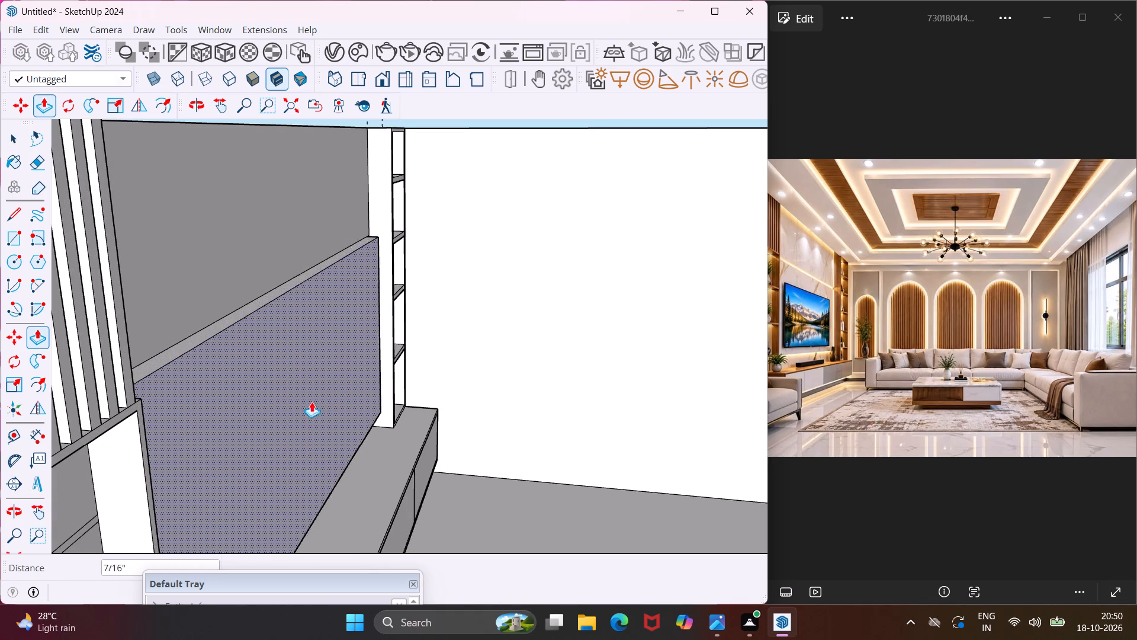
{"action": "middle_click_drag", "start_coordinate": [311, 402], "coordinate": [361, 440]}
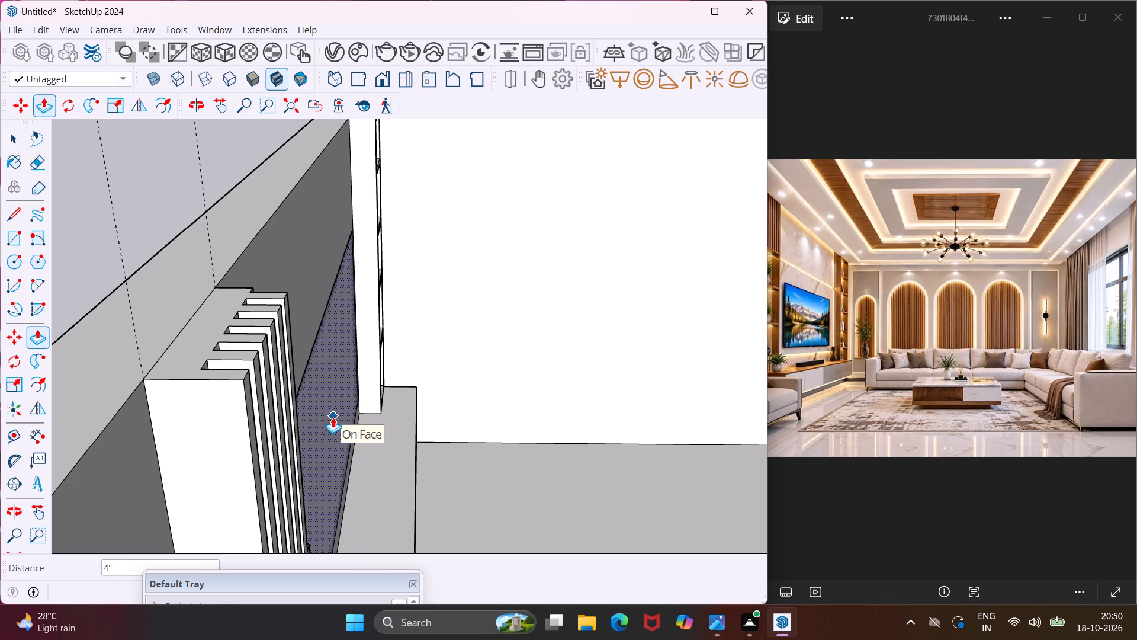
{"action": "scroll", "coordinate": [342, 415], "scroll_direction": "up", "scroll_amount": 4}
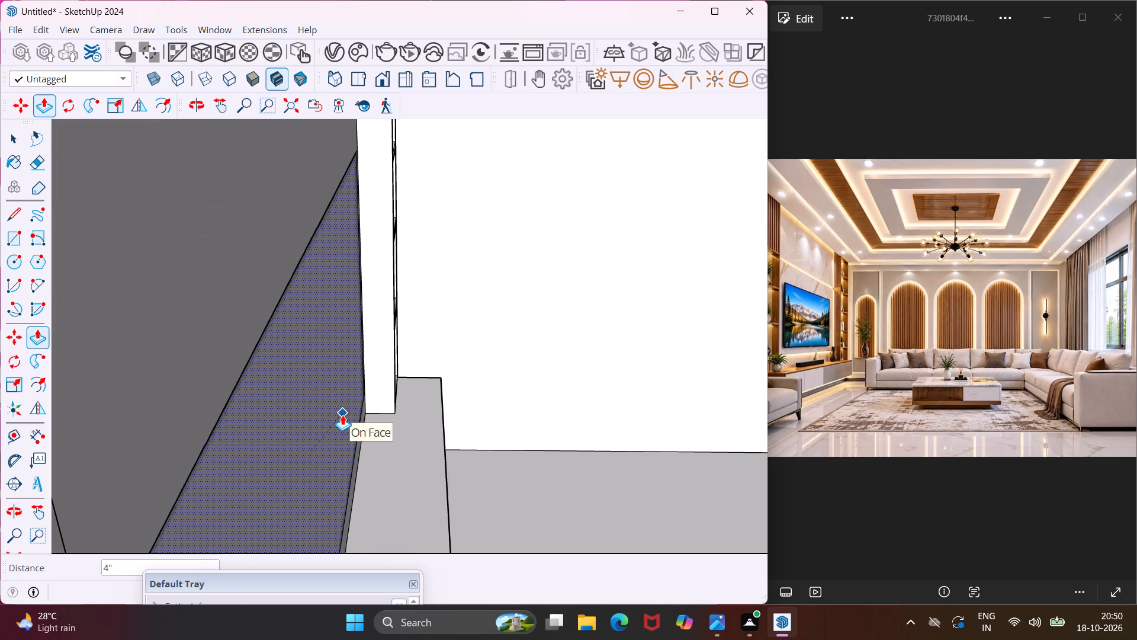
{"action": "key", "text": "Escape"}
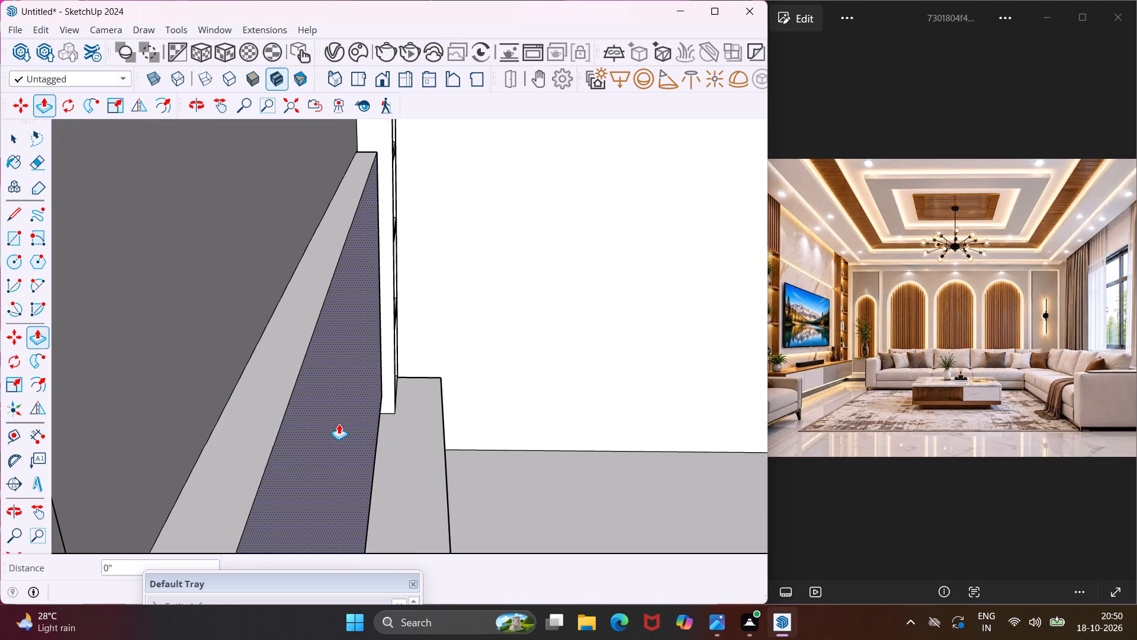
Push/Pull the front face of the TV back panel toward the TV wall by just over 2 1/4" to thin it.
{"action": "left_click", "coordinate": [338, 424]}
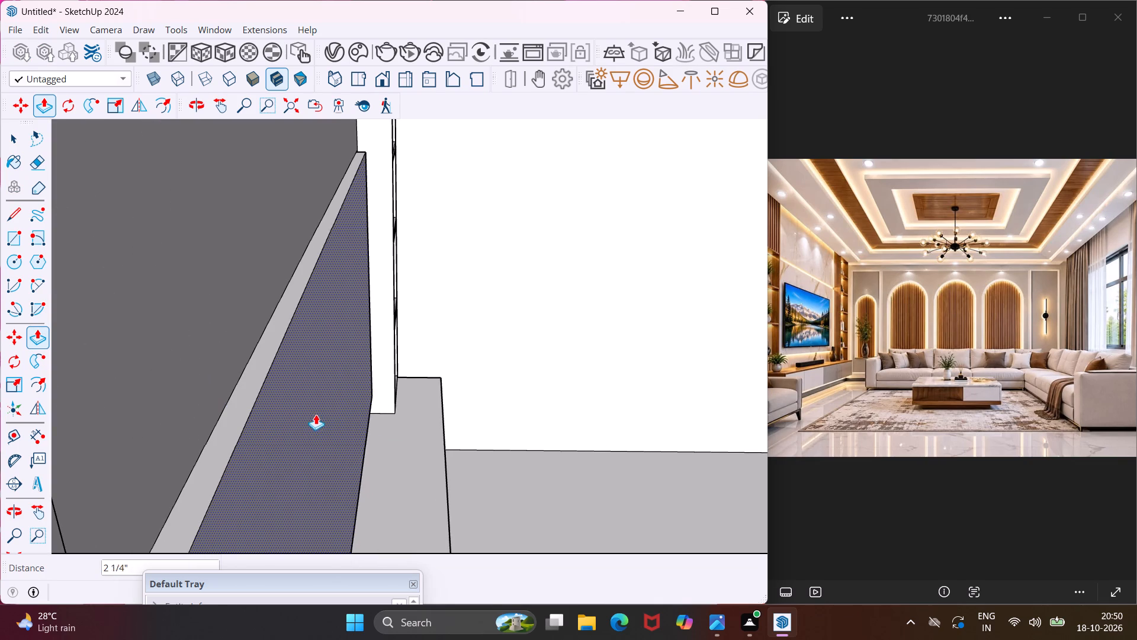
{"action": "left_click", "coordinate": [313, 412]}
{"action": "key", "text": "Escape"}
{"action": "key", "text": "space"}
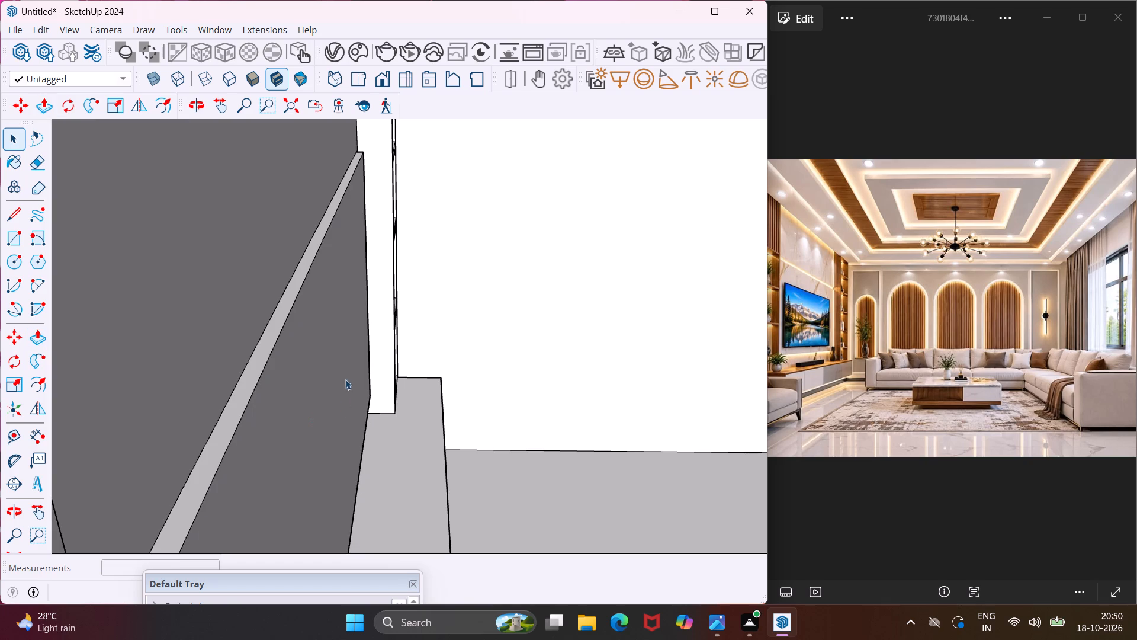
Draw a rectangle about 2' 4 9/16" by 9' 5 7/16" on the back wall, rising from the floor edge beside the curtain.
{"action": "scroll", "coordinate": [330, 358], "scroll_direction": "down", "scroll_amount": 15}
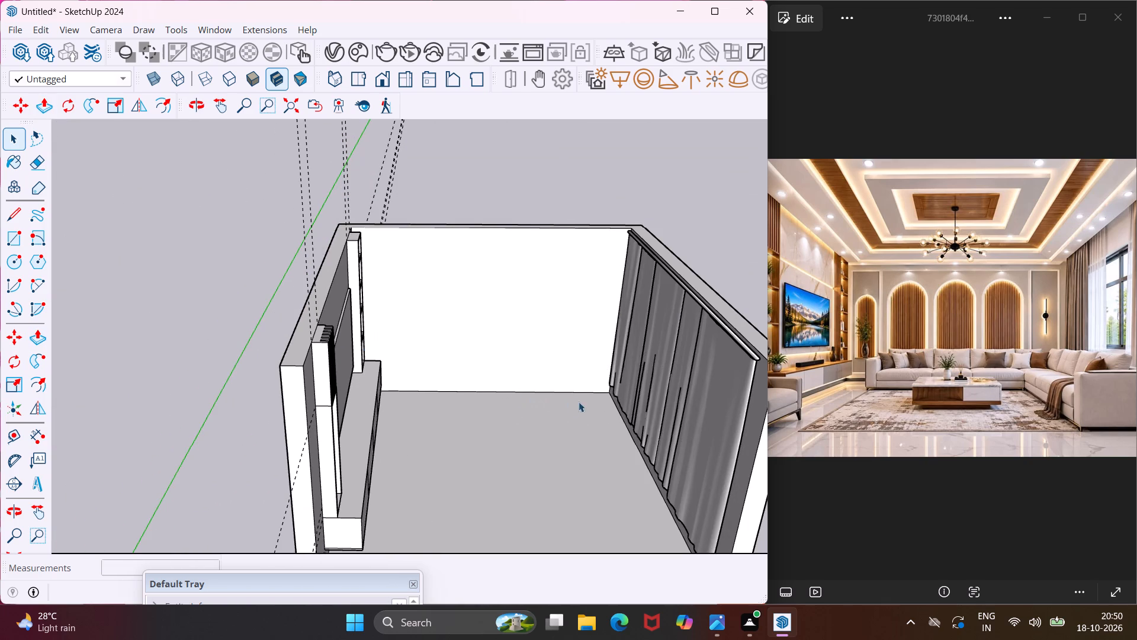
{"action": "middle_click_drag", "start_coordinate": [648, 408], "coordinate": [593, 360]}
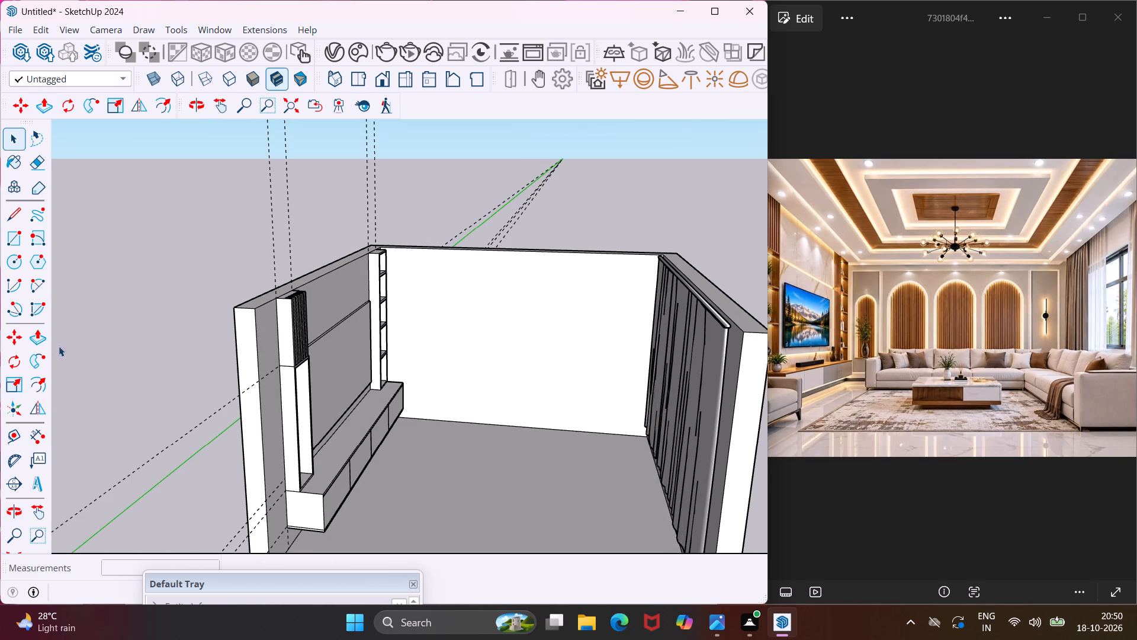
{"action": "left_click", "coordinate": [15, 248]}
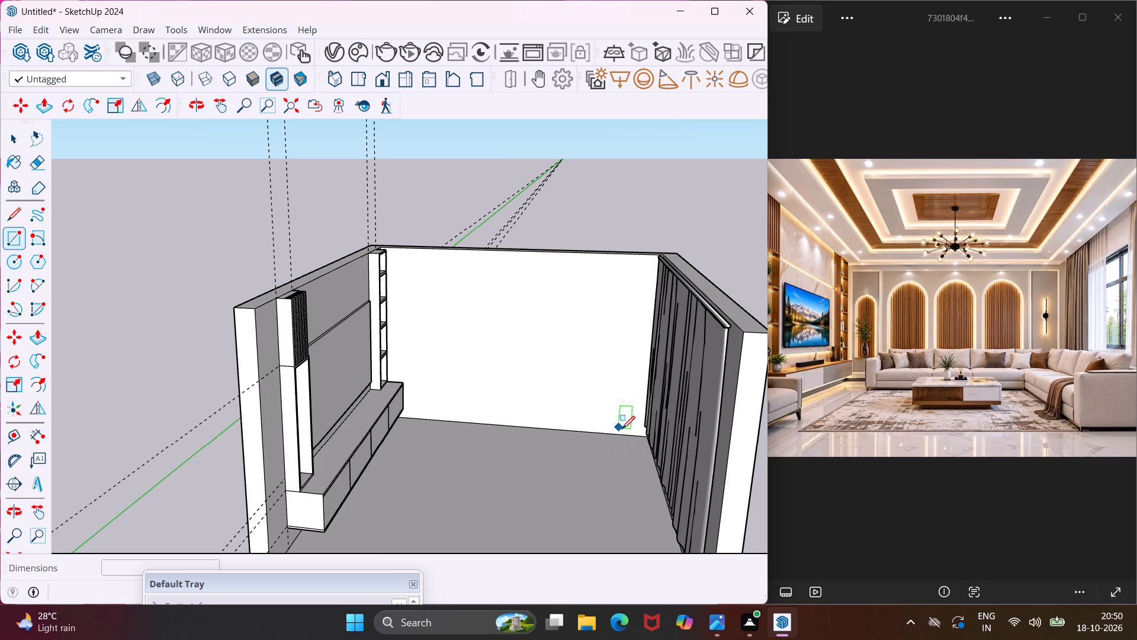
{"action": "scroll", "coordinate": [629, 429], "scroll_direction": "up", "scroll_amount": 3}
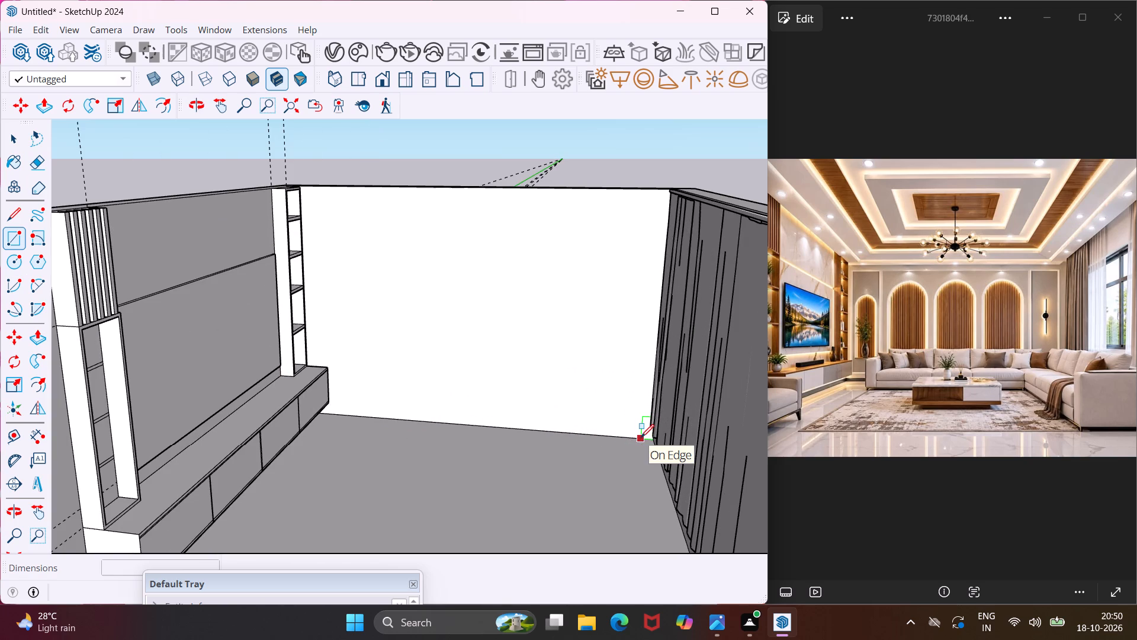
{"action": "left_click", "coordinate": [641, 437]}
{"action": "scroll", "coordinate": [600, 329], "scroll_direction": "down", "scroll_amount": 1}
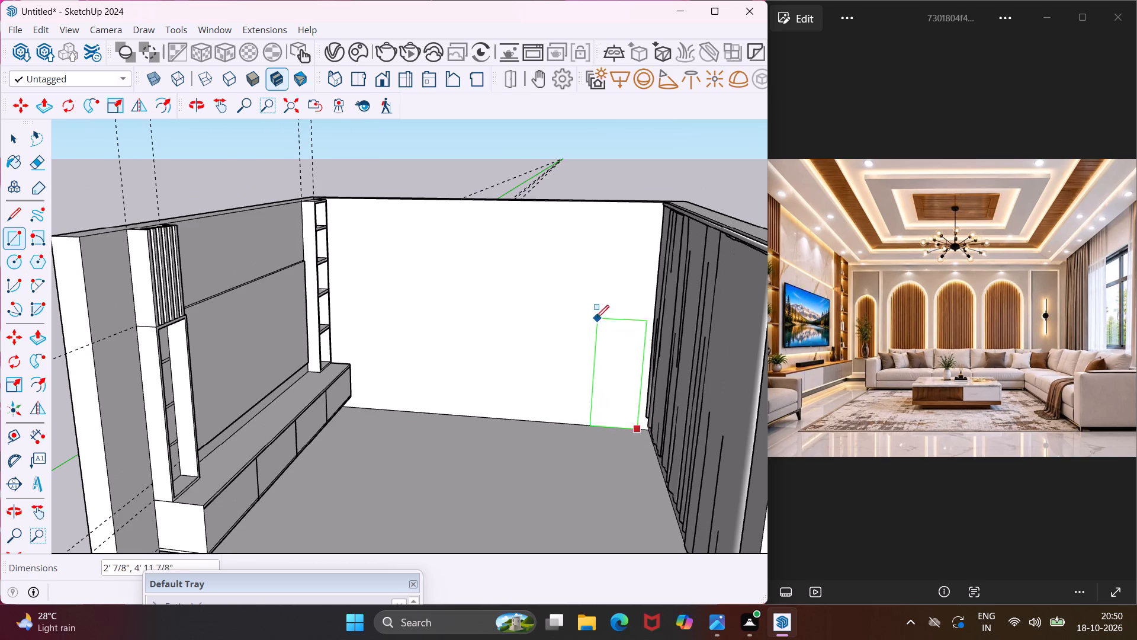
{"action": "scroll", "coordinate": [582, 284], "scroll_direction": "down", "scroll_amount": 1}
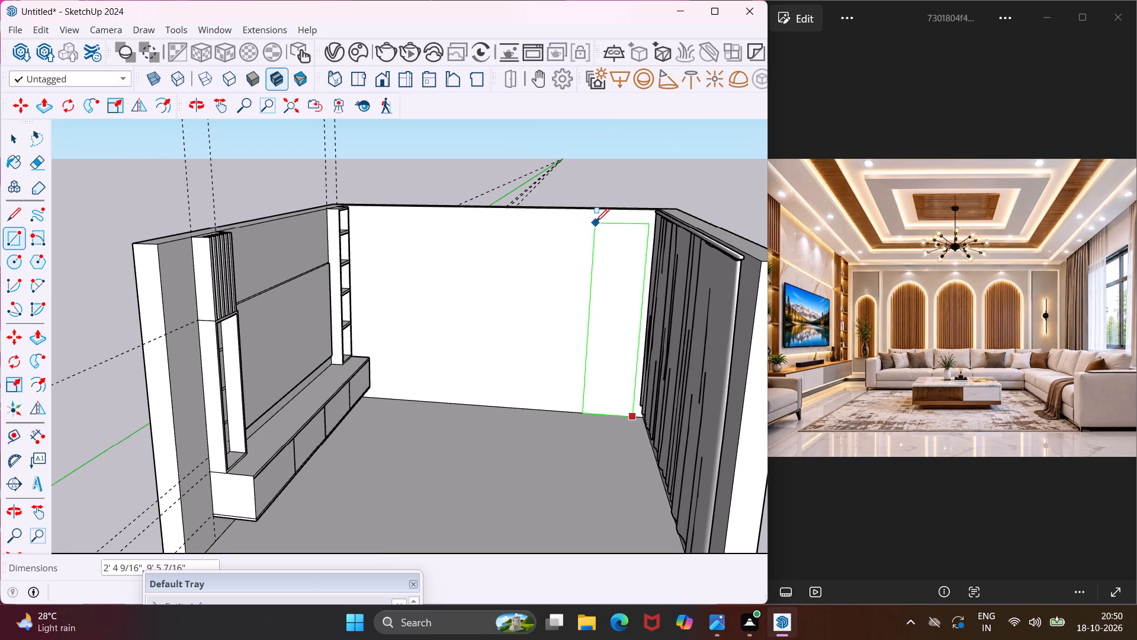
{"action": "left_click", "coordinate": [596, 221]}
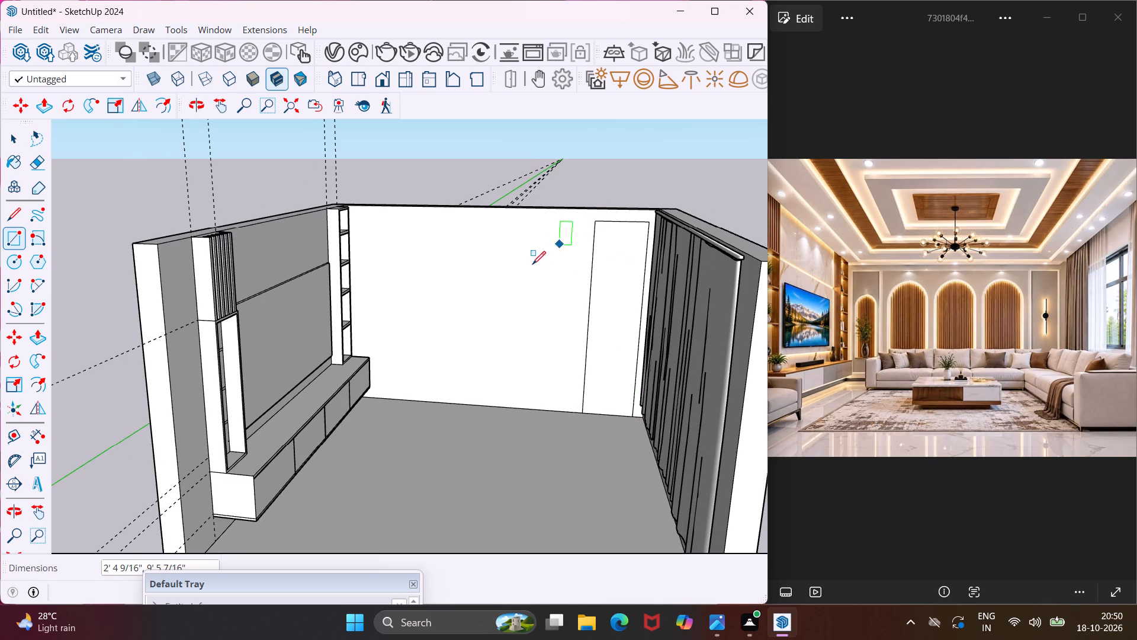
{"action": "key", "text": "Escape"}
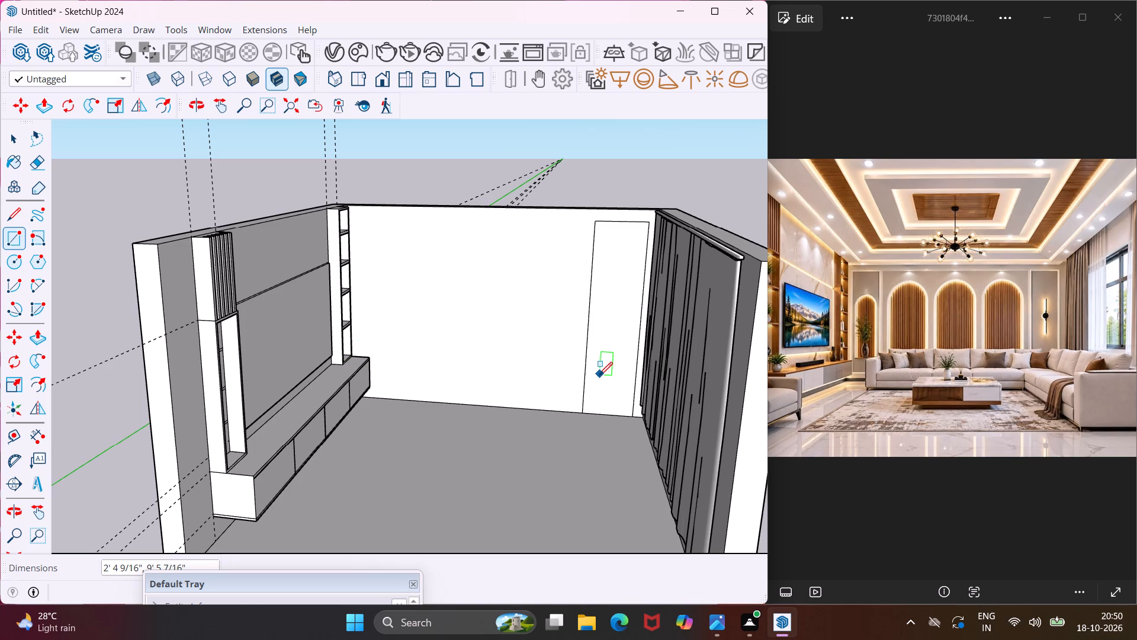
{"action": "key", "text": "space"}
Copy the tall rectangle along the back wall about 10' 6 7/8" toward the TV wall.
{"action": "scroll", "coordinate": [633, 356], "scroll_direction": "up", "scroll_amount": 1}
{"action": "left_click", "coordinate": [627, 353]}
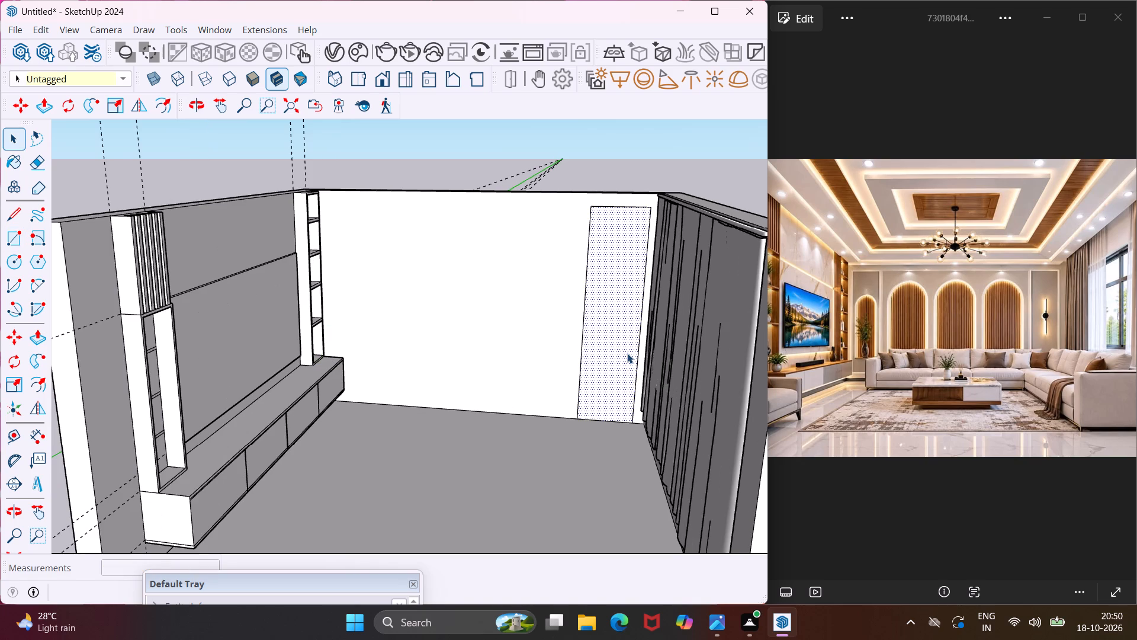
{"action": "key", "text": "m"}
{"action": "left_click", "coordinate": [627, 353]}
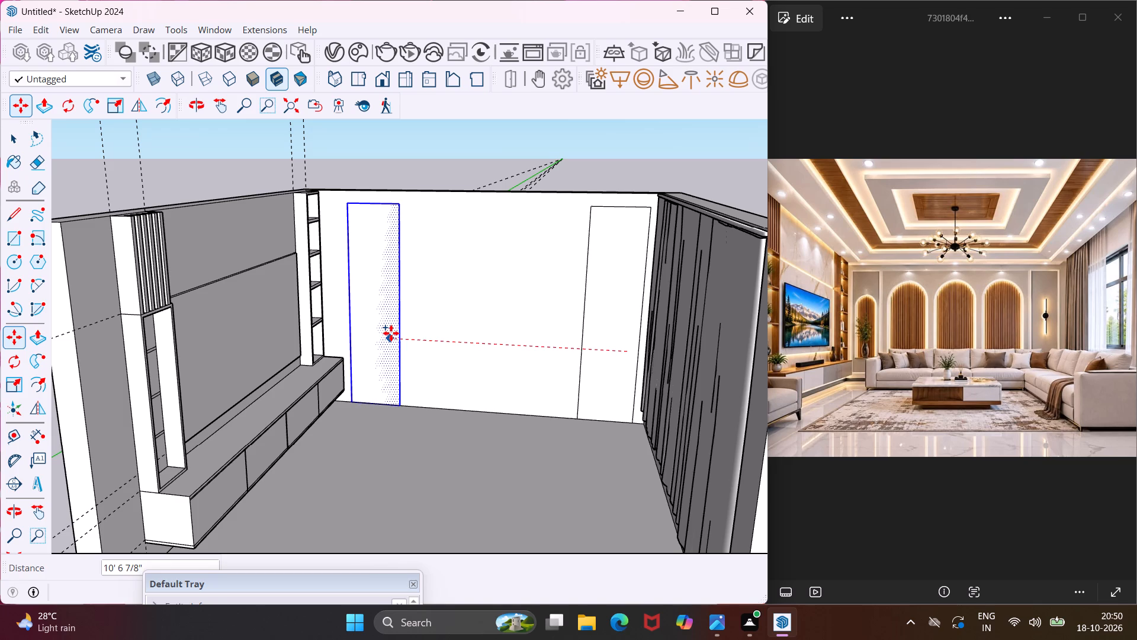
{"action": "left_click", "coordinate": [391, 333]}
{"action": "key", "text": "Escape"}
{"action": "key", "text": "space"}
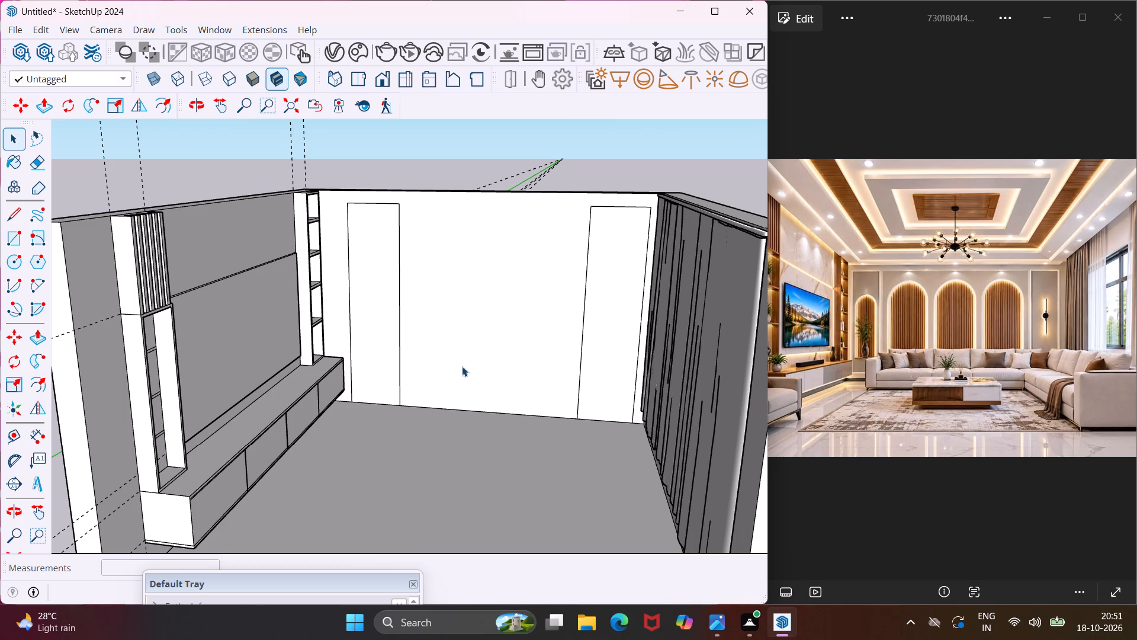
Move the inner vertical edge of the rectangle beside the curtain about 7 13/16" toward the curtain to narrow it.
{"action": "left_click", "coordinate": [582, 328]}
{"action": "key", "text": "m"}
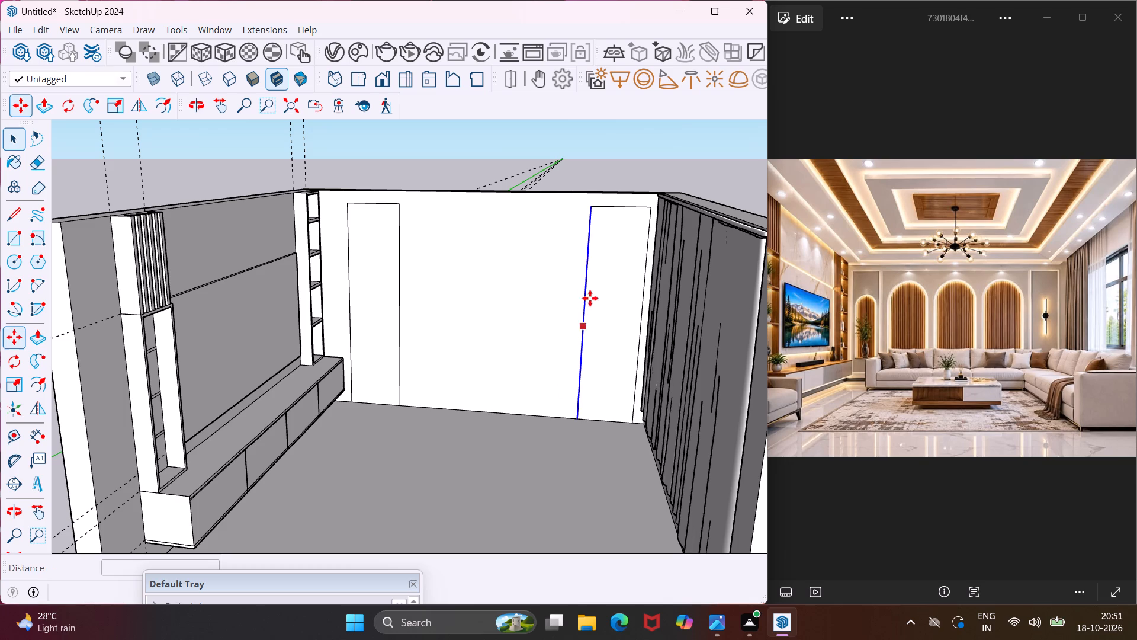
{"action": "left_click", "coordinate": [591, 207]}
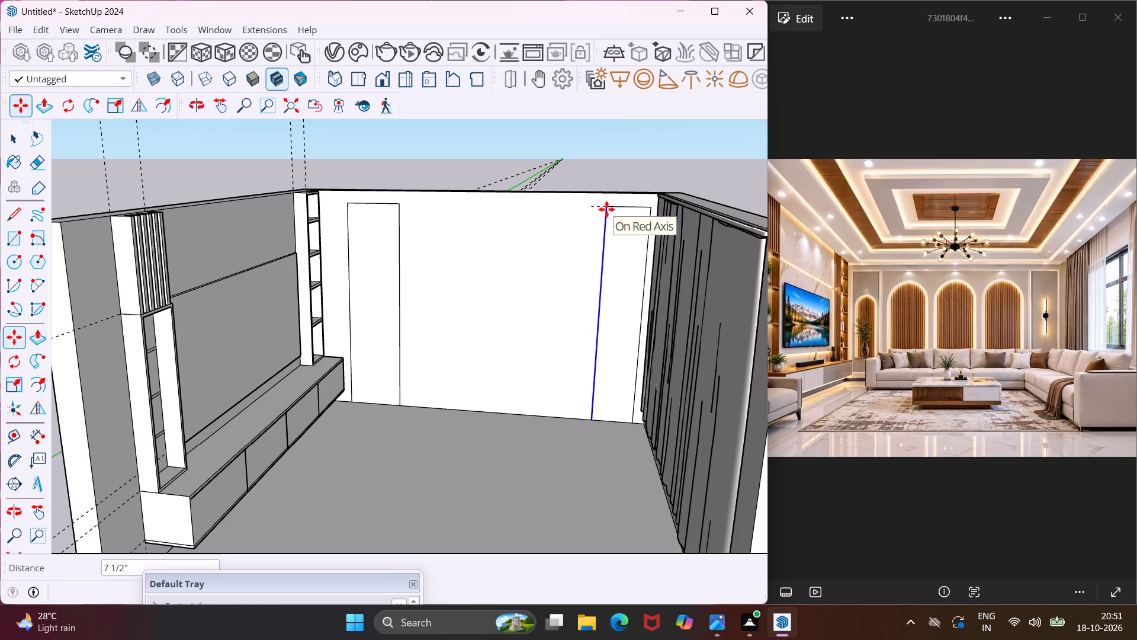
{"action": "left_click", "coordinate": [608, 209]}
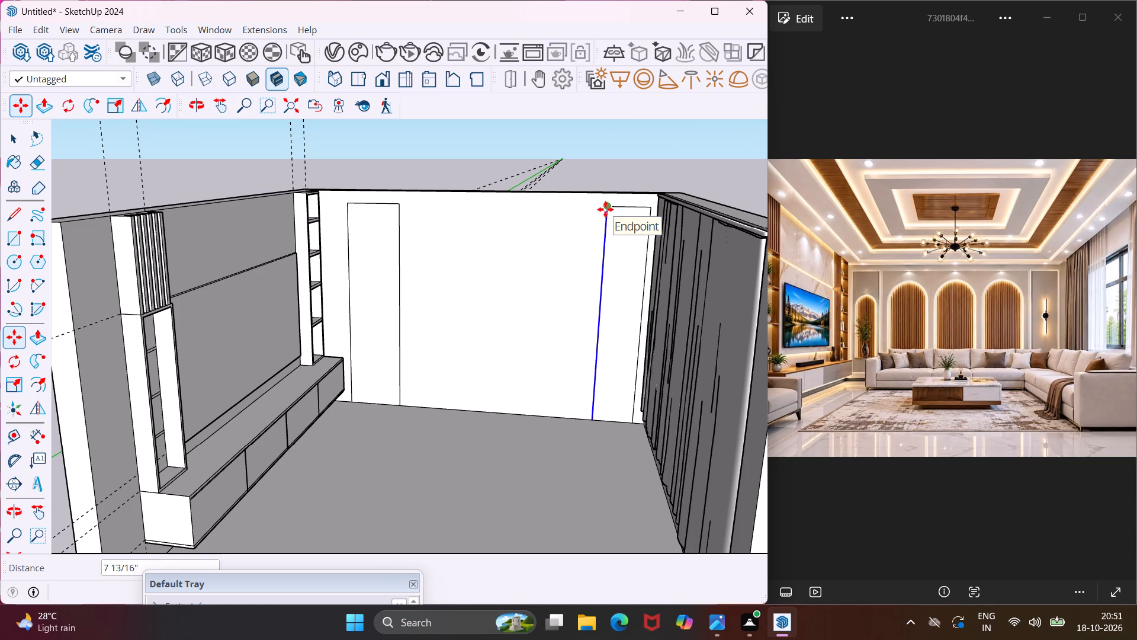
{"action": "key", "text": "Escape"}
{"action": "key", "text": "space"}
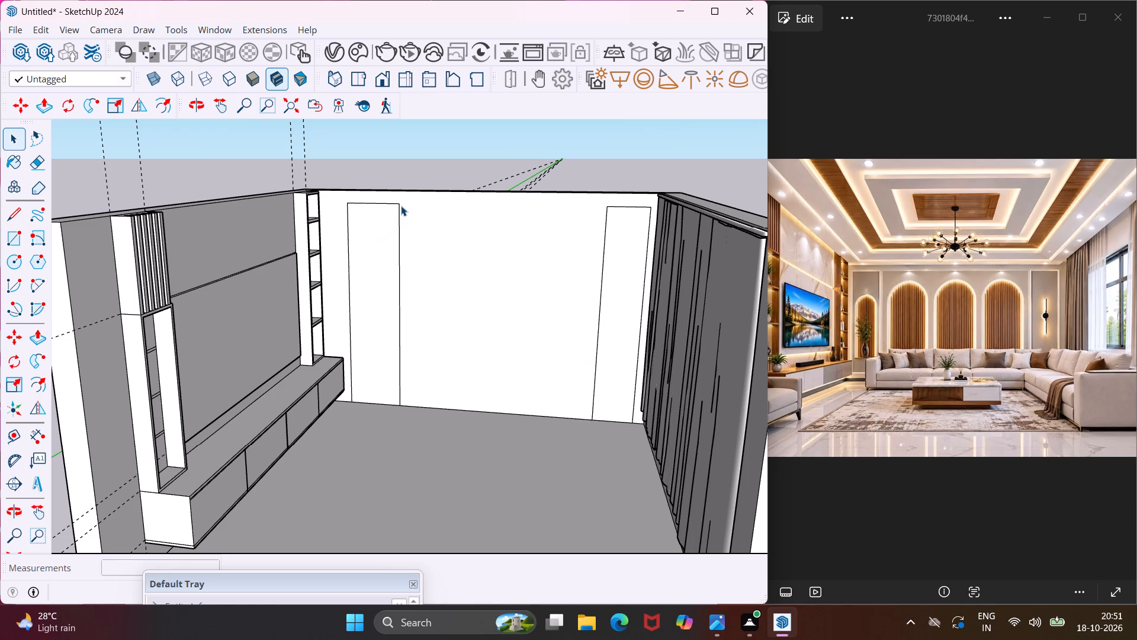
Move the inner vertical edge of the rectangle near the TV wall about 4 7/8" toward the TV wall to narrow it.
{"action": "scroll", "coordinate": [402, 204], "scroll_direction": "up", "scroll_amount": 3}
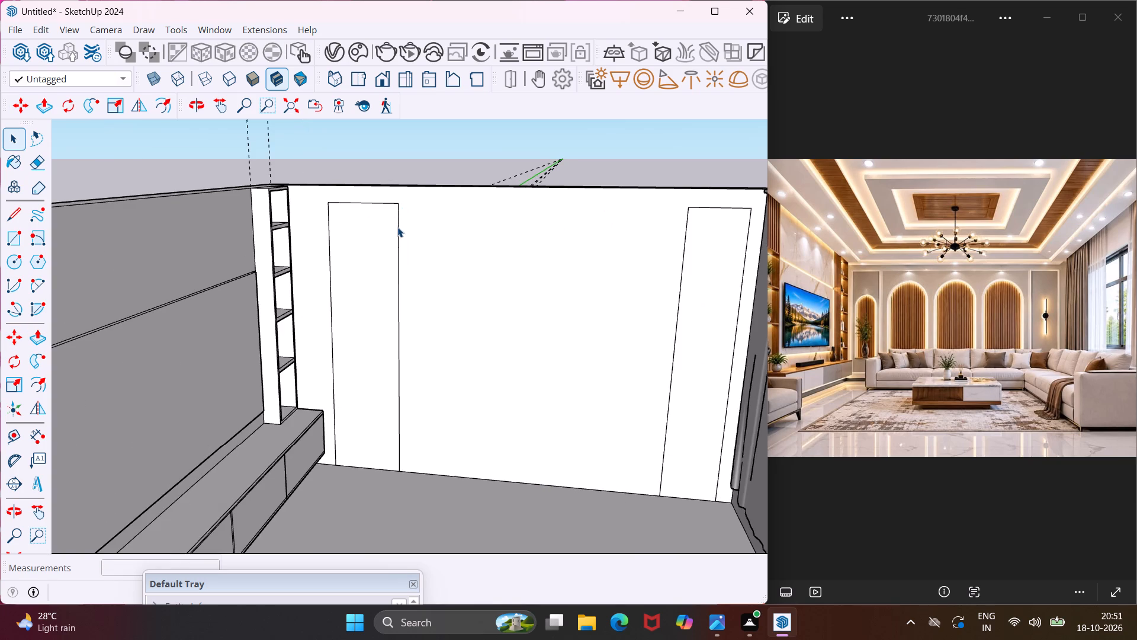
{"action": "left_click", "coordinate": [397, 227]}
{"action": "key", "text": "m"}
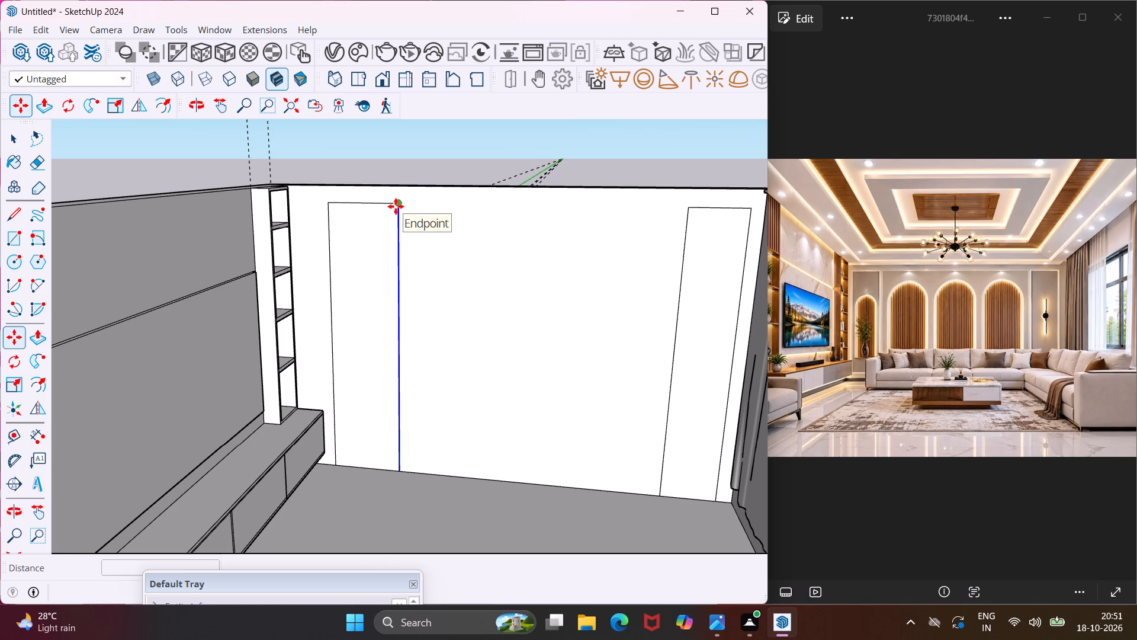
{"action": "left_click", "coordinate": [396, 206]}
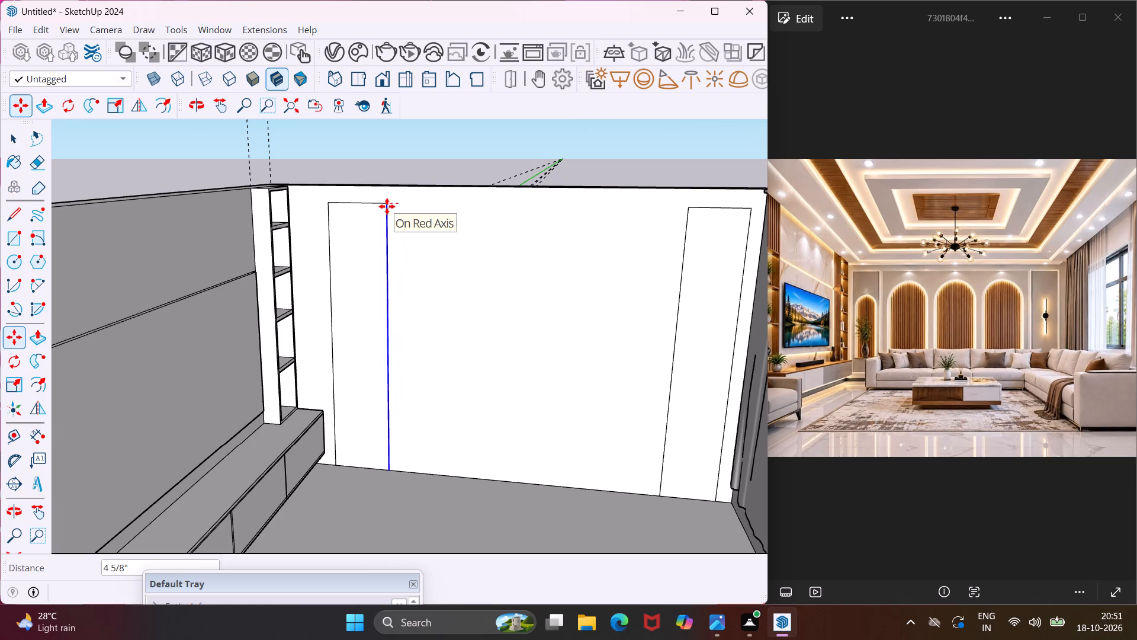
{"action": "left_click", "coordinate": [386, 206]}
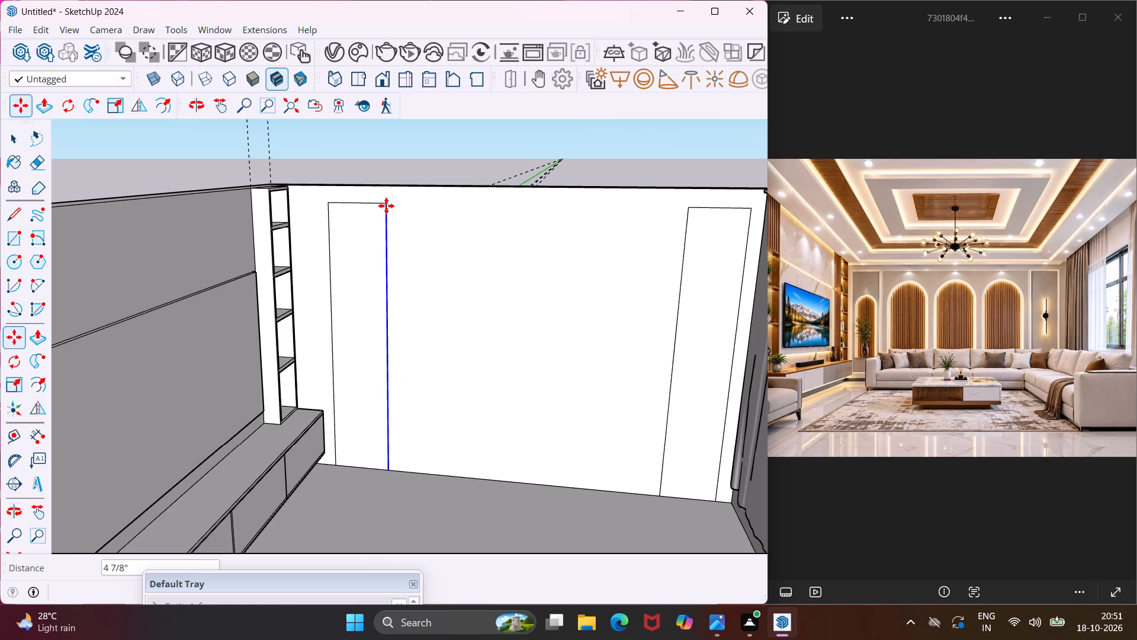
{"action": "key", "text": "Escape"}
{"action": "key", "text": "space"}
Draw a rectangle about 1' 4 3/4" high by 1' 11 11/16" wide across the lower part of the panel near the TV unit.
{"action": "scroll", "coordinate": [380, 241], "scroll_direction": "down", "scroll_amount": 4}
{"action": "middle_click_drag", "start_coordinate": [380, 289], "coordinate": [399, 231]}
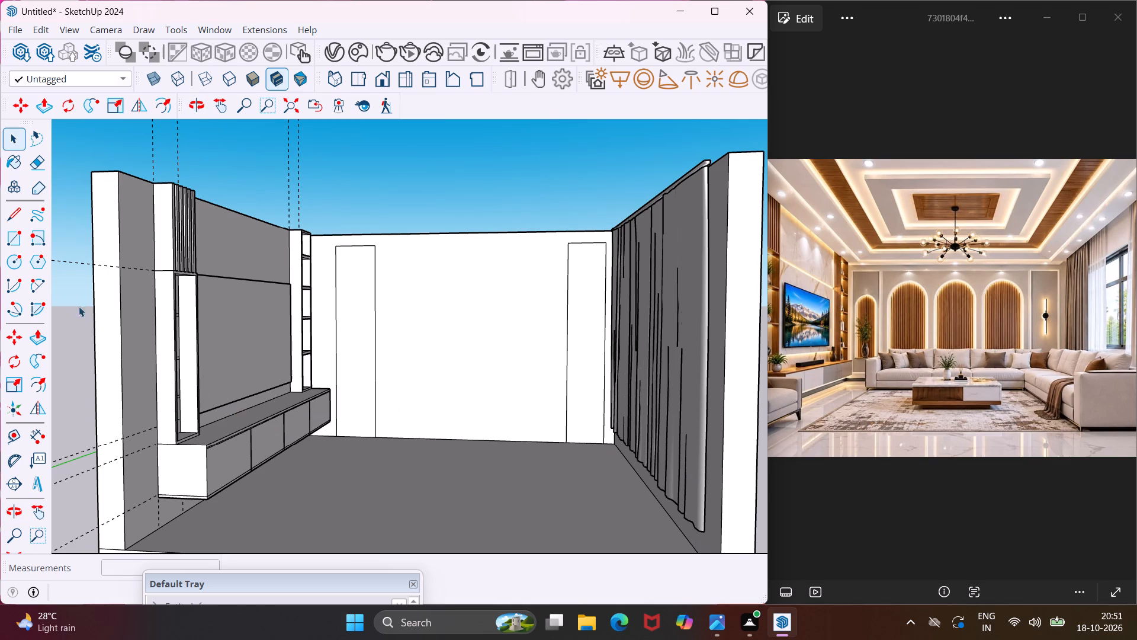
{"action": "left_click", "coordinate": [22, 232]}
{"action": "middle_click_drag", "start_coordinate": [310, 341], "coordinate": [311, 340]}
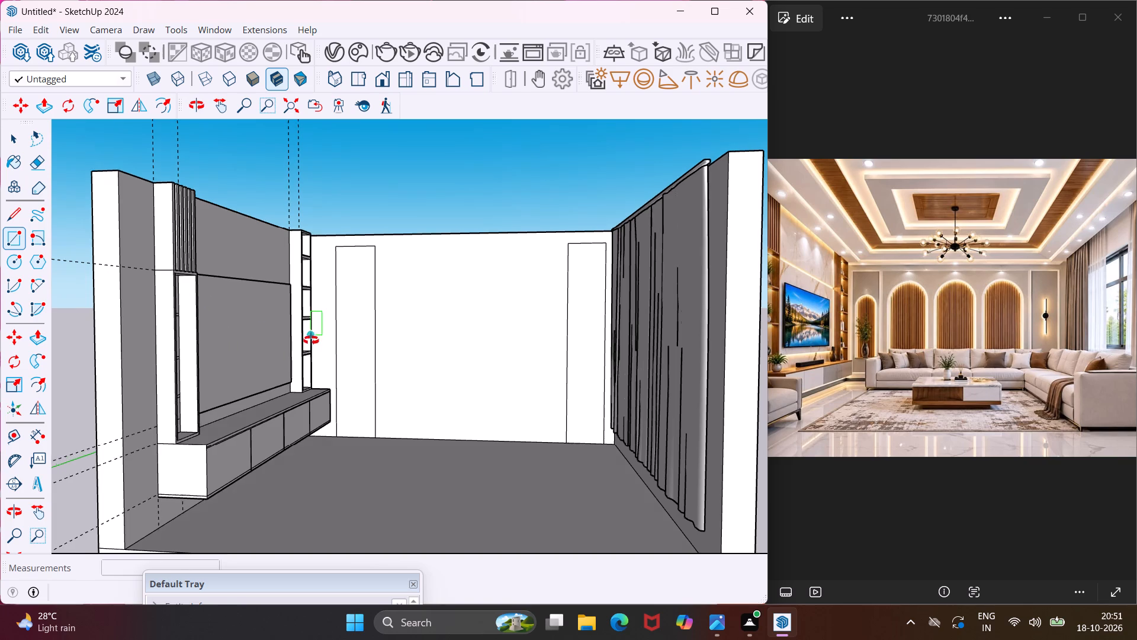
{"action": "middle_click_drag", "start_coordinate": [311, 340], "coordinate": [311, 418]}
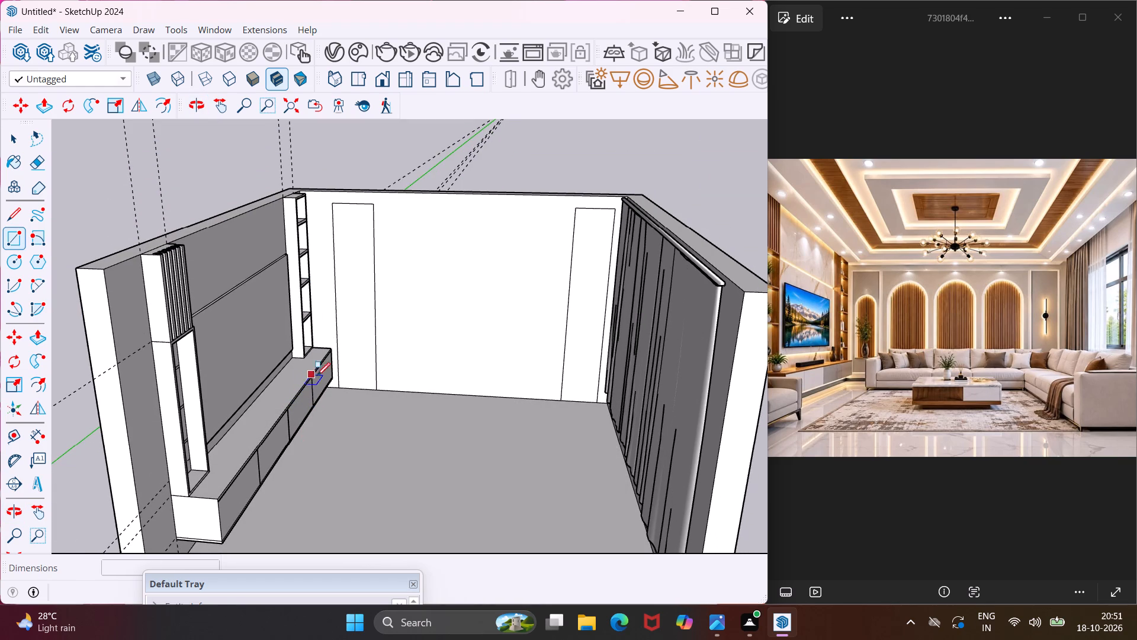
{"action": "scroll", "coordinate": [335, 373], "scroll_direction": "up", "scroll_amount": 8}
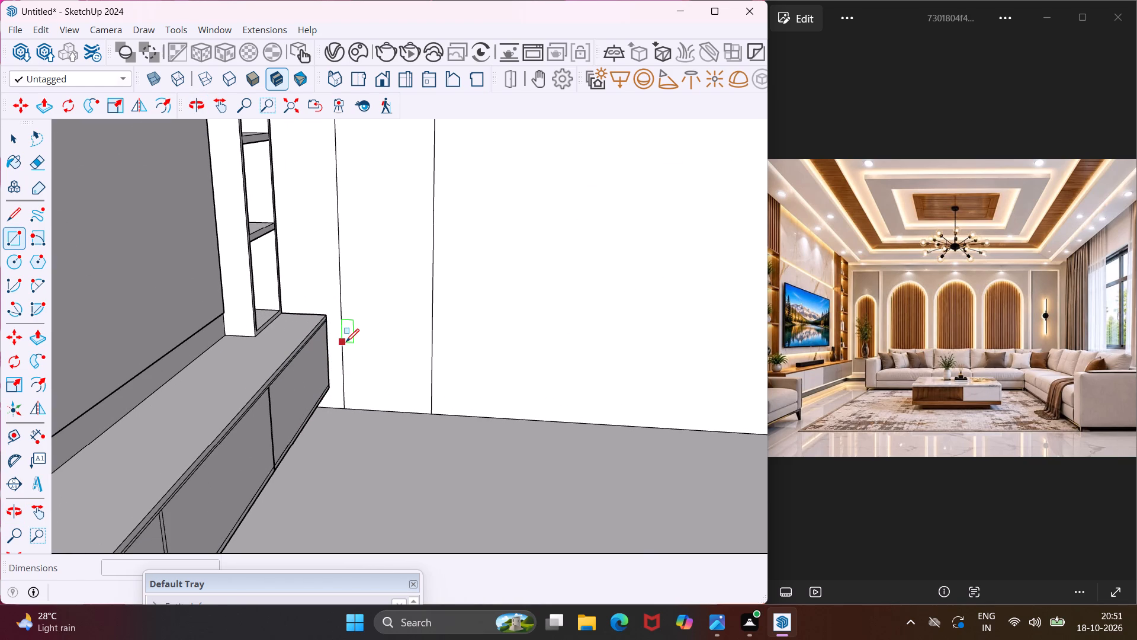
{"action": "left_click", "coordinate": [341, 303]}
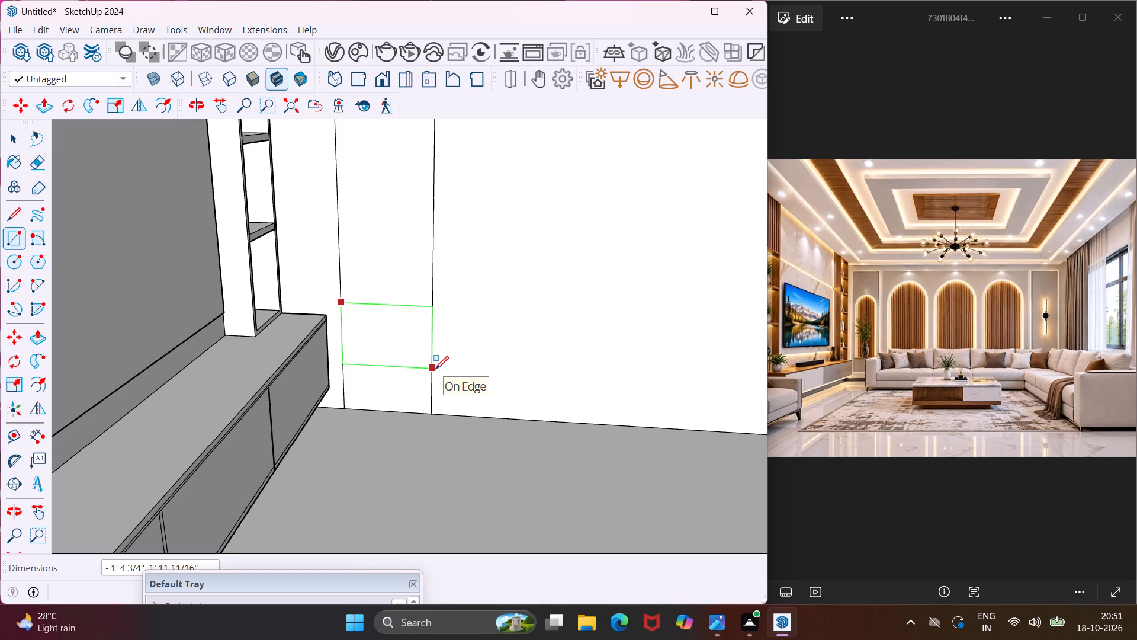
{"action": "left_click", "coordinate": [435, 369]}
{"action": "key", "text": "Escape"}
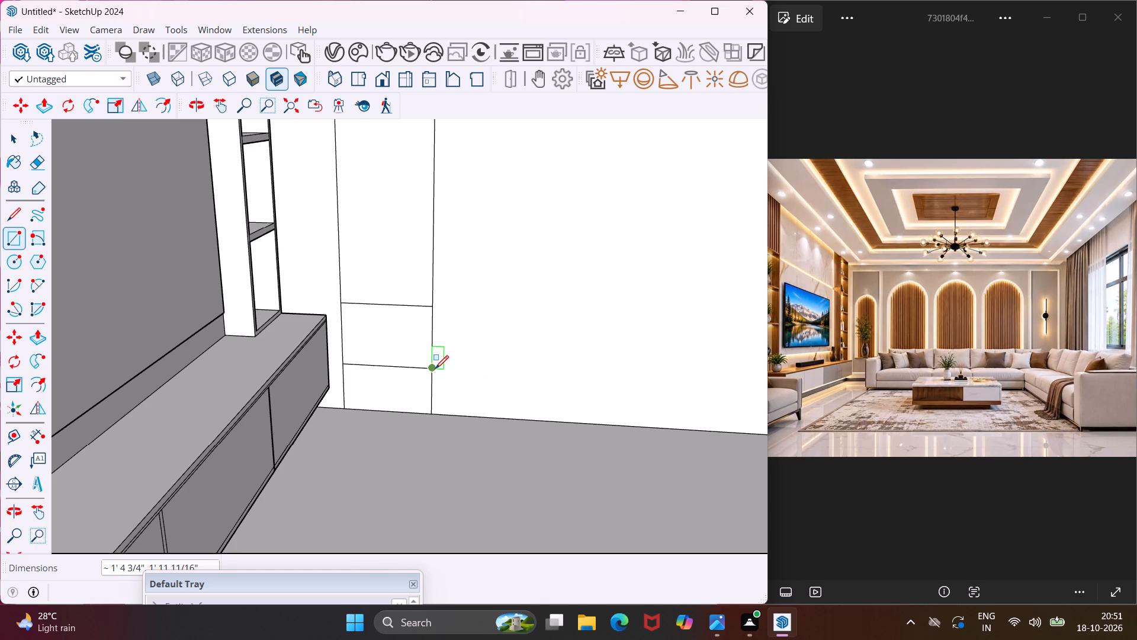
Extrude the rectangle low on the back wall near the TV unit outward by 1' to form a box.
{"action": "key", "text": "space"}
{"action": "left_click", "coordinate": [428, 354]}
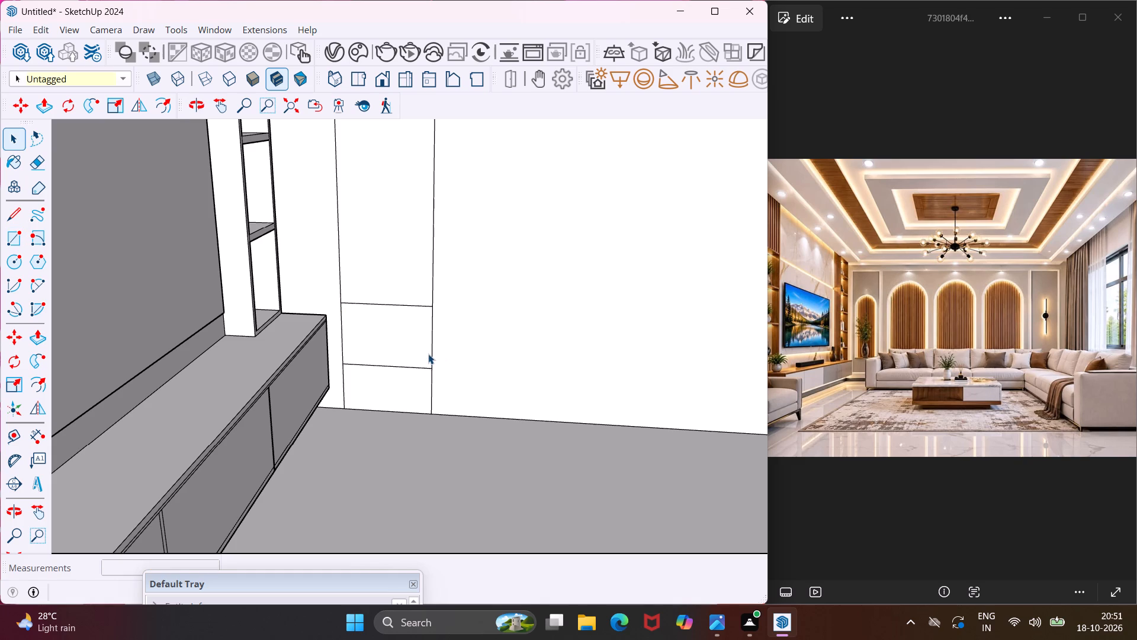
{"action": "key", "text": "p"}
{"action": "left_click", "coordinate": [428, 353]}
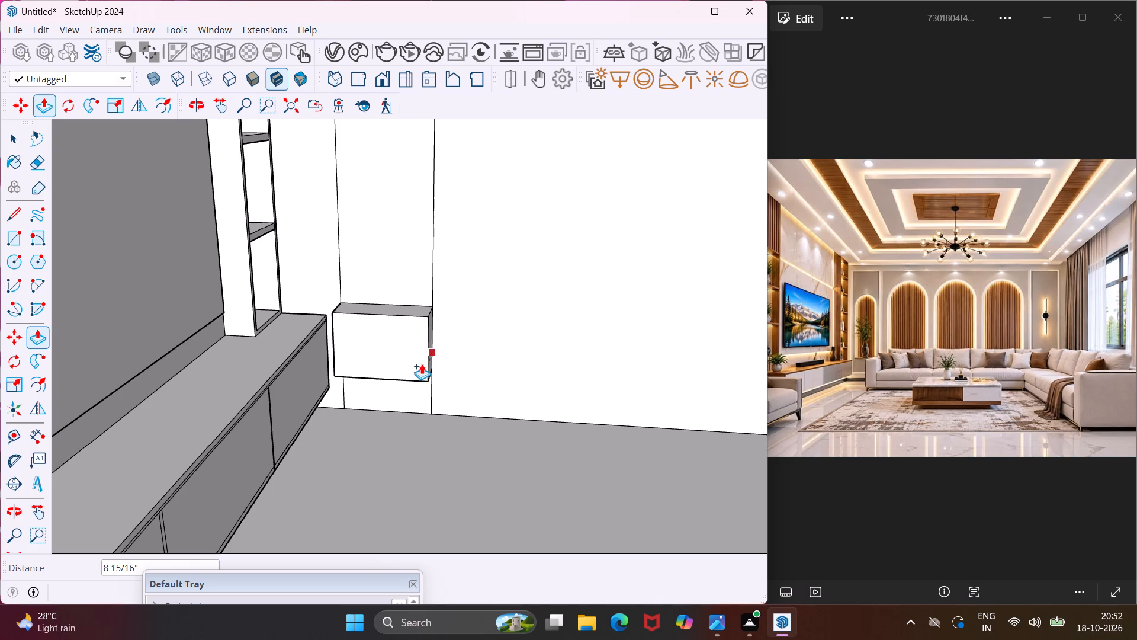
{"action": "type", "text": "1'"}
{"action": "key", "text": "Return"}
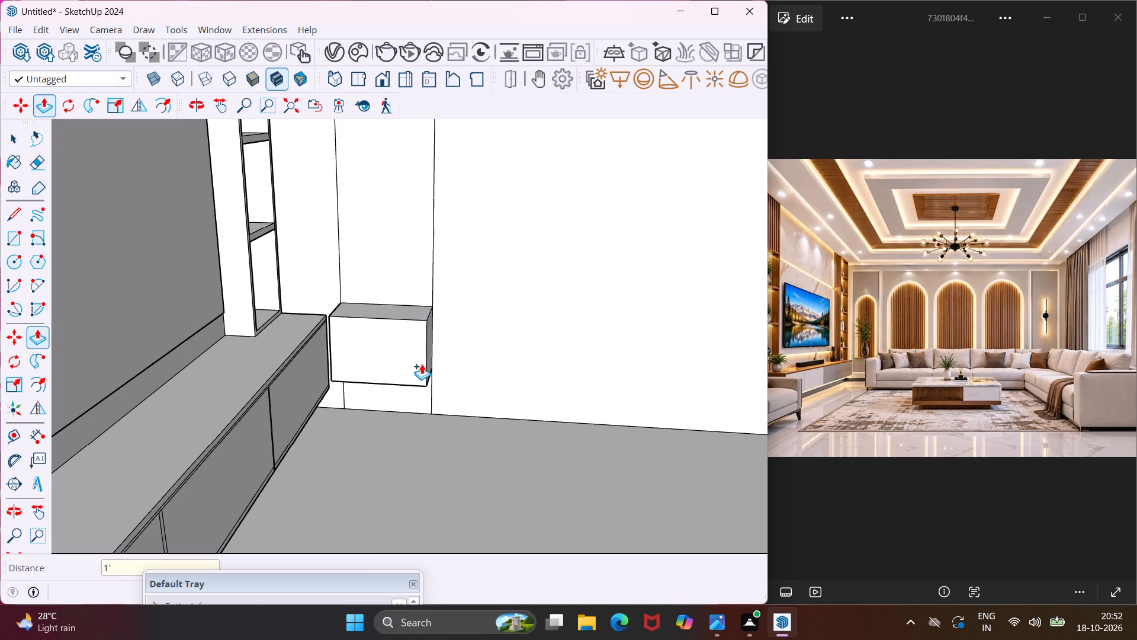
{"action": "key", "text": "Escape"}
{"action": "key", "text": "space"}
Extrude the top face of the wall box upward by 1" as a separate top slab.
{"action": "middle_click_drag", "start_coordinate": [422, 364], "coordinate": [328, 422]}
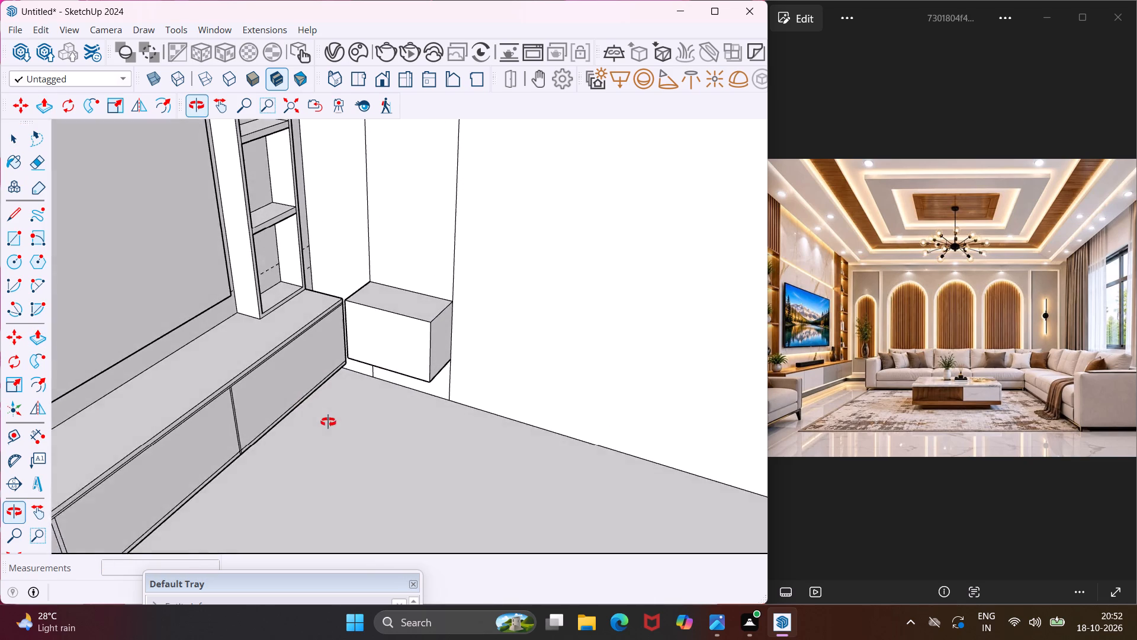
{"action": "middle_click_drag", "start_coordinate": [328, 422], "coordinate": [452, 389]}
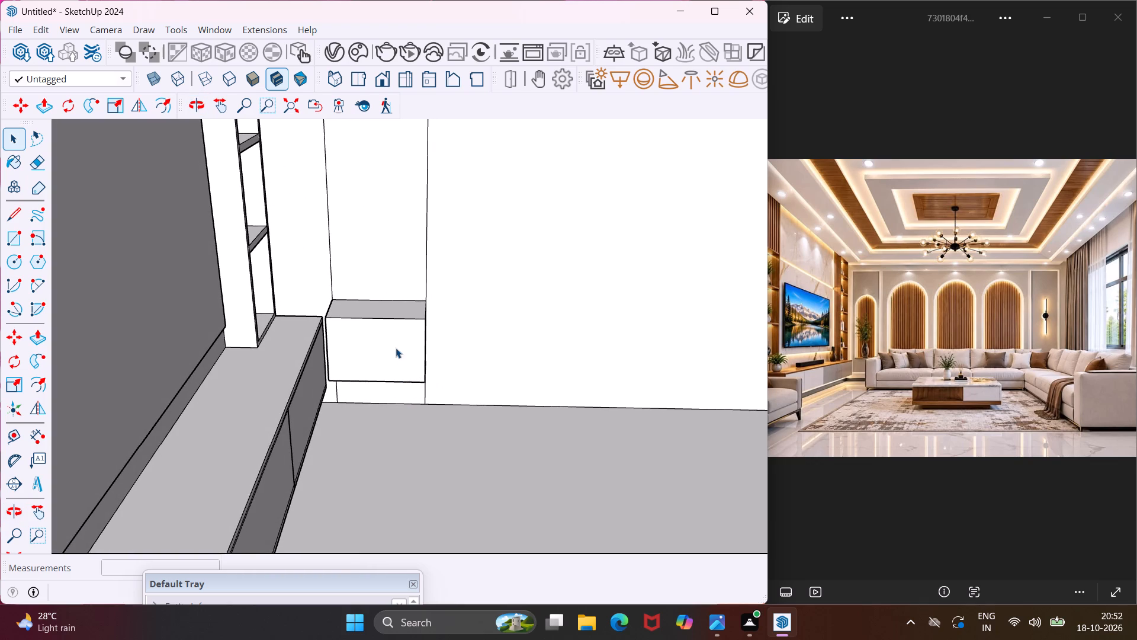
{"action": "scroll", "coordinate": [386, 313], "scroll_direction": "up", "scroll_amount": 5}
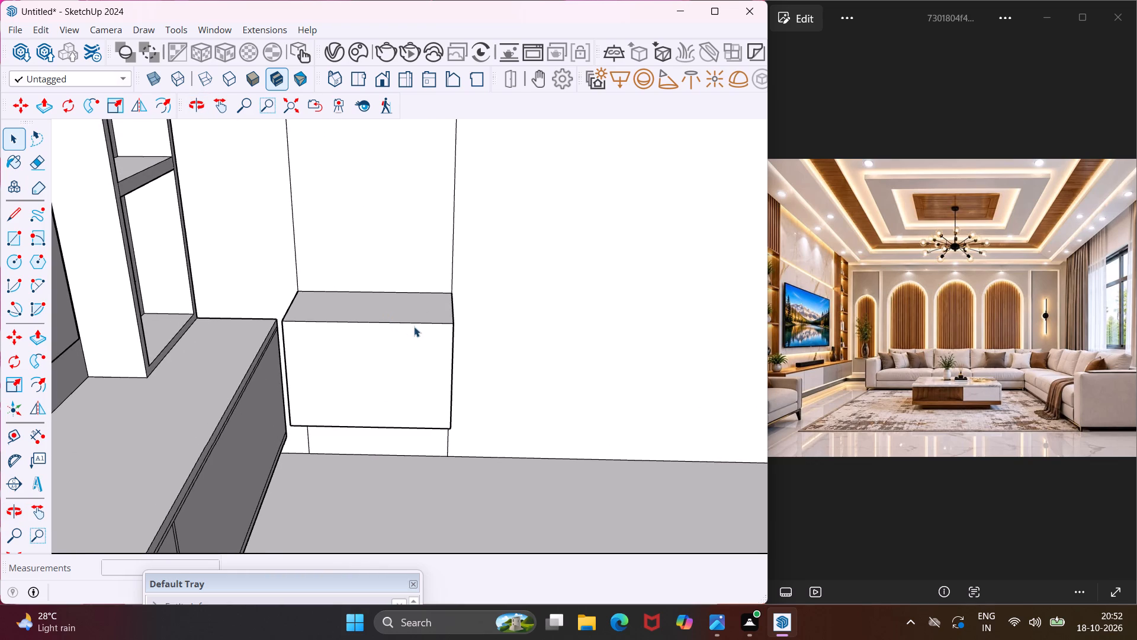
{"action": "scroll", "coordinate": [416, 319], "scroll_direction": "up", "scroll_amount": 4}
{"action": "left_click", "coordinate": [416, 318]}
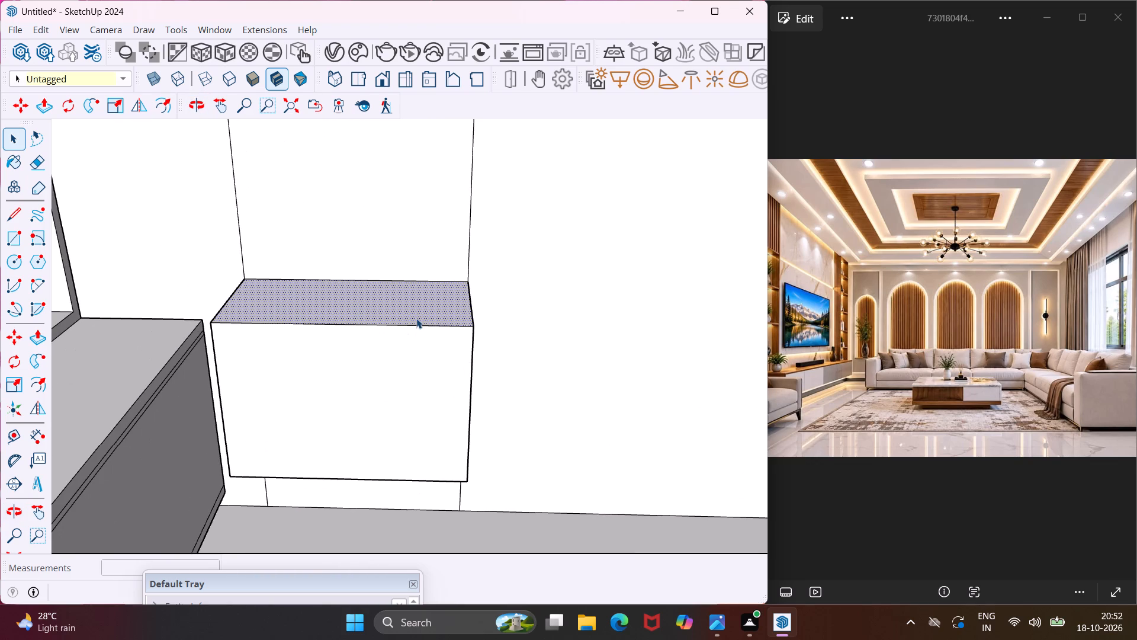
{"action": "key", "text": "p"}
{"action": "left_click", "coordinate": [416, 318]}
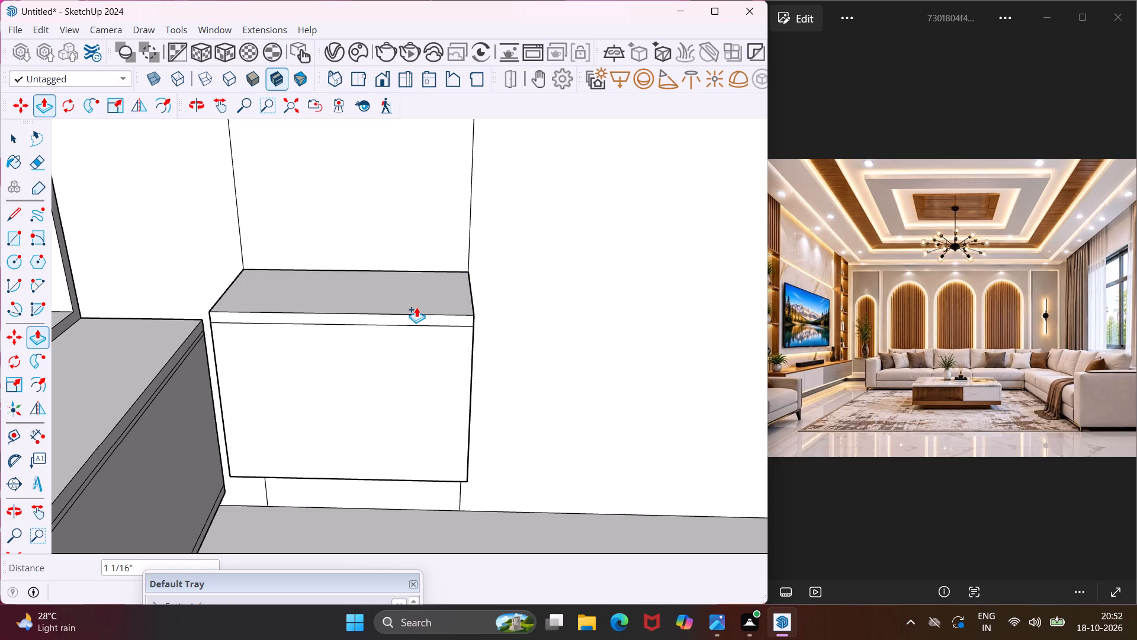
{"action": "key", "text": "1"}
{"action": "key", "text": "shift+quotedbl"}
{"action": "key", "text": "Return"}
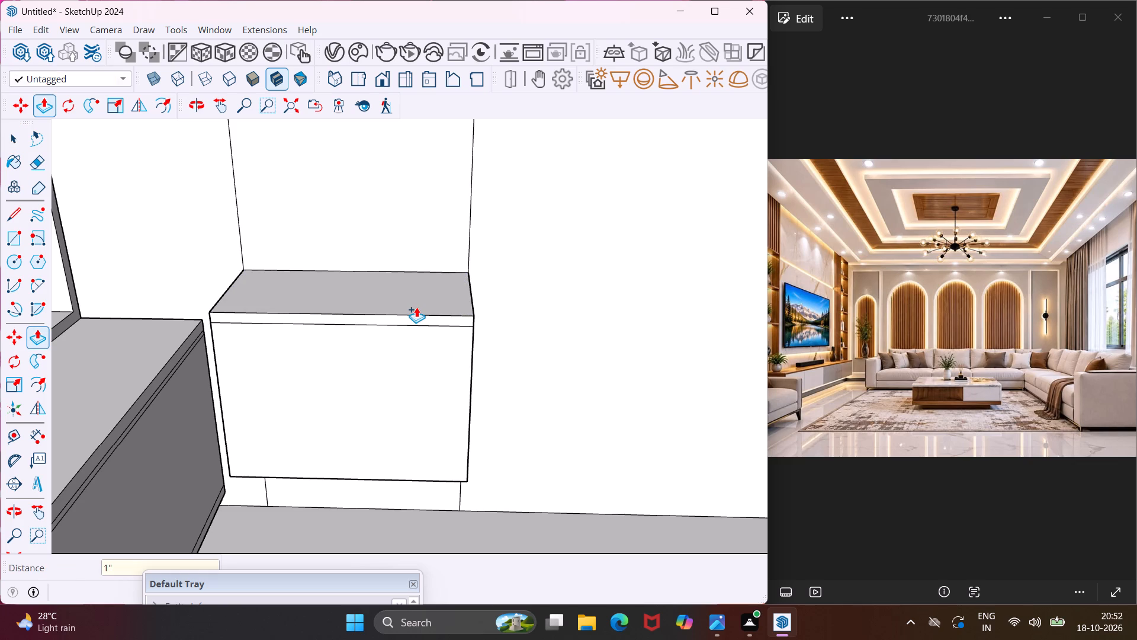
{"action": "key", "text": "Escape"}
{"action": "key", "text": "space"}
Draw a rectangle about 1' 4 1/16" wide by 5' 10 1/16" high inside the tall panel, standing on the box's top back edge.
{"action": "scroll", "coordinate": [416, 307], "scroll_direction": "down", "scroll_amount": 2}
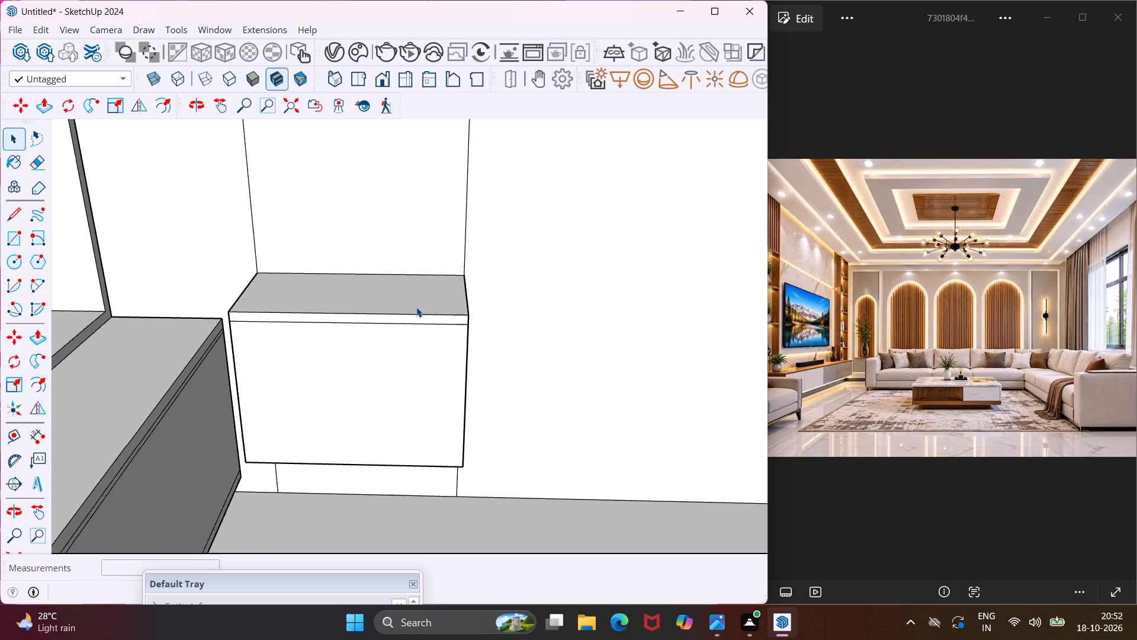
{"action": "scroll", "coordinate": [416, 307], "scroll_direction": "down", "scroll_amount": 7}
{"action": "middle_click_drag", "start_coordinate": [440, 315], "coordinate": [415, 302]}
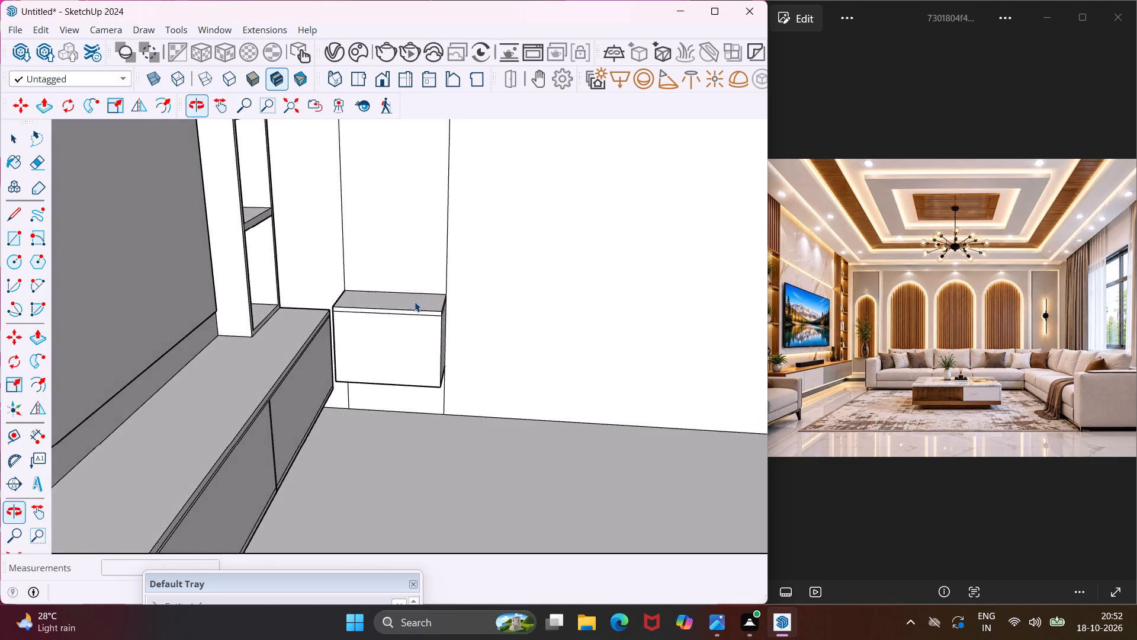
{"action": "scroll", "coordinate": [415, 302], "scroll_direction": "down", "scroll_amount": 9}
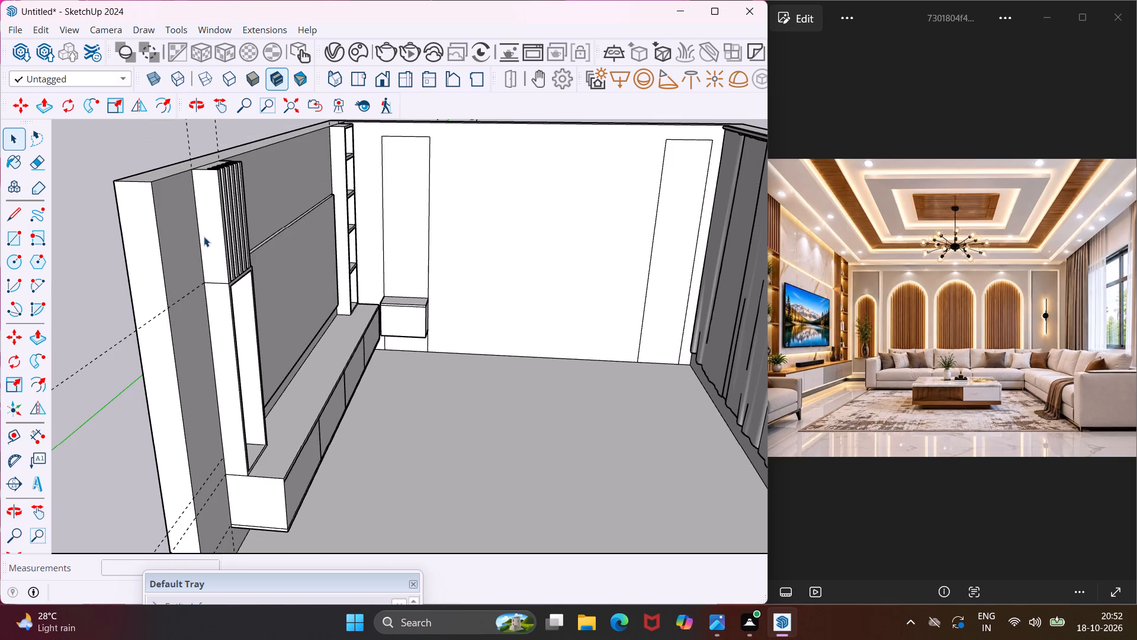
{"action": "left_click", "coordinate": [23, 245]}
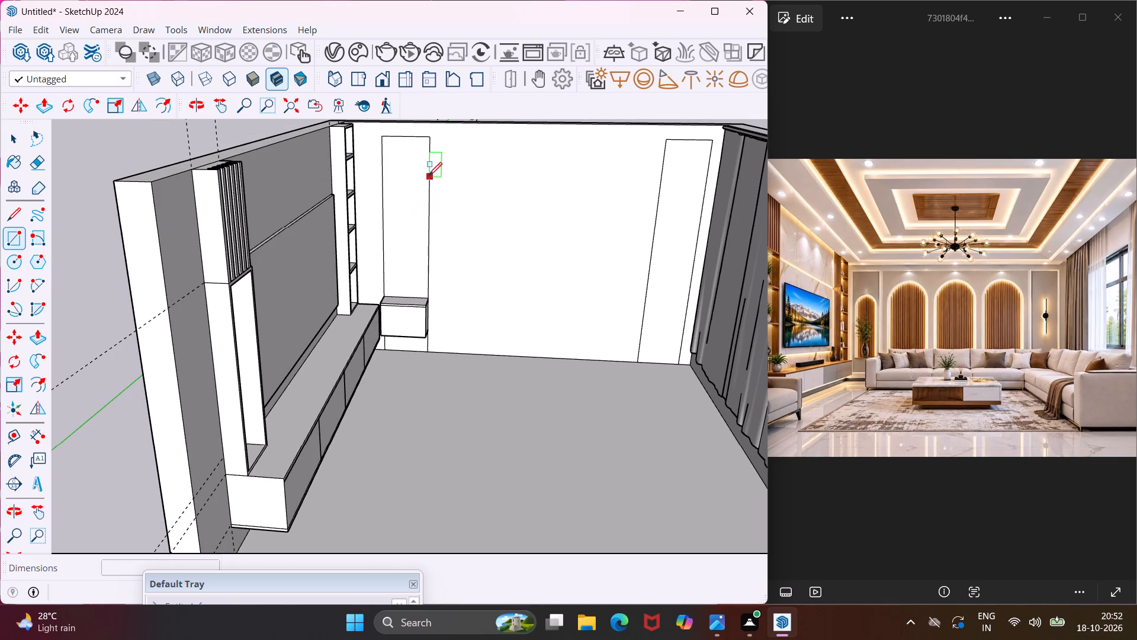
{"action": "scroll", "coordinate": [414, 161], "scroll_direction": "up", "scroll_amount": 3}
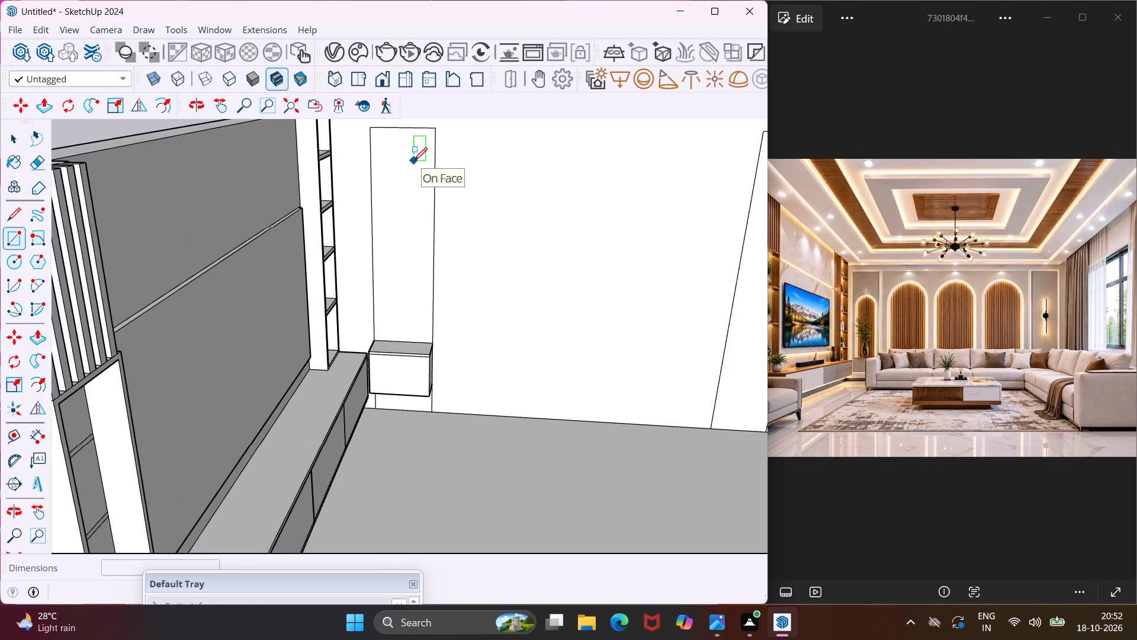
{"action": "left_click", "coordinate": [380, 164]}
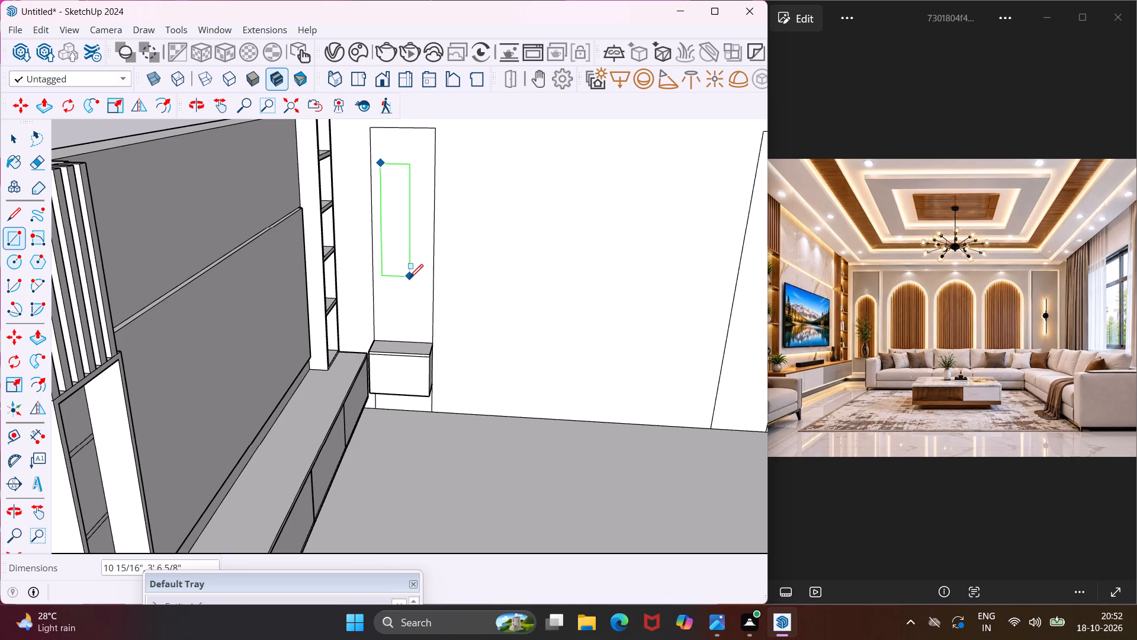
{"action": "scroll", "coordinate": [427, 312], "scroll_direction": "up", "scroll_amount": 3}
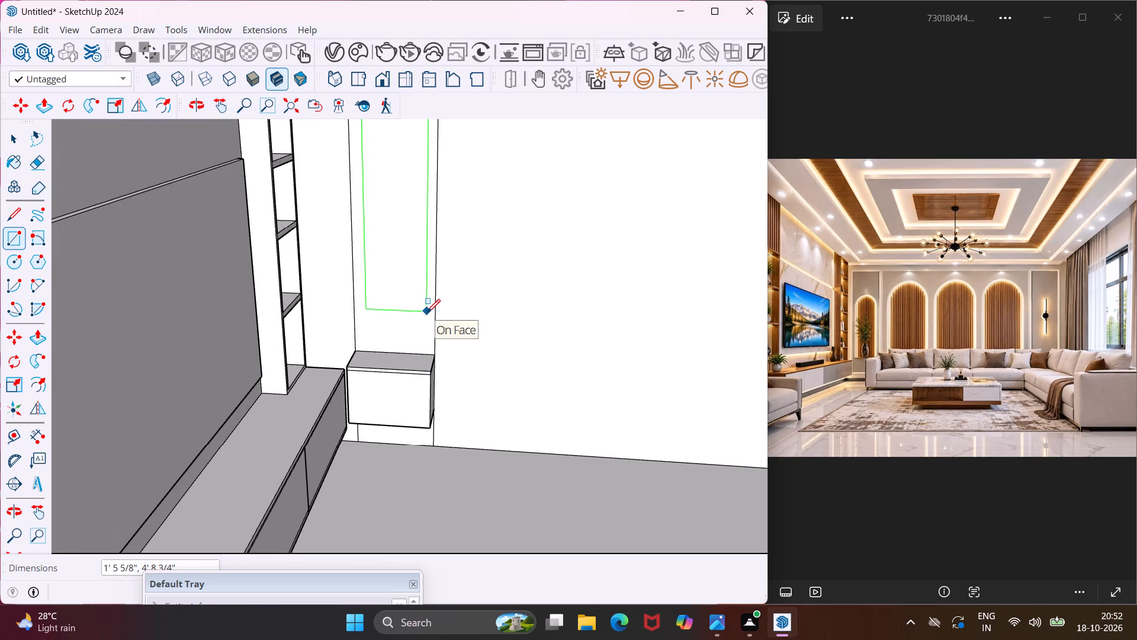
{"action": "scroll", "coordinate": [428, 335], "scroll_direction": "down", "scroll_amount": 2}
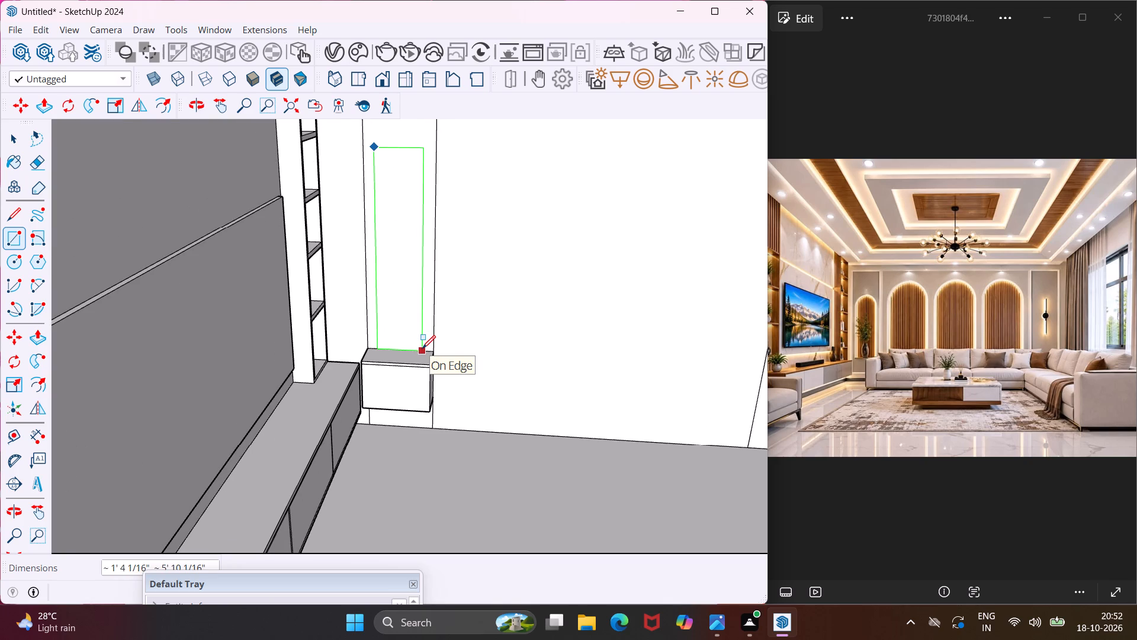
{"action": "left_click", "coordinate": [422, 348]}
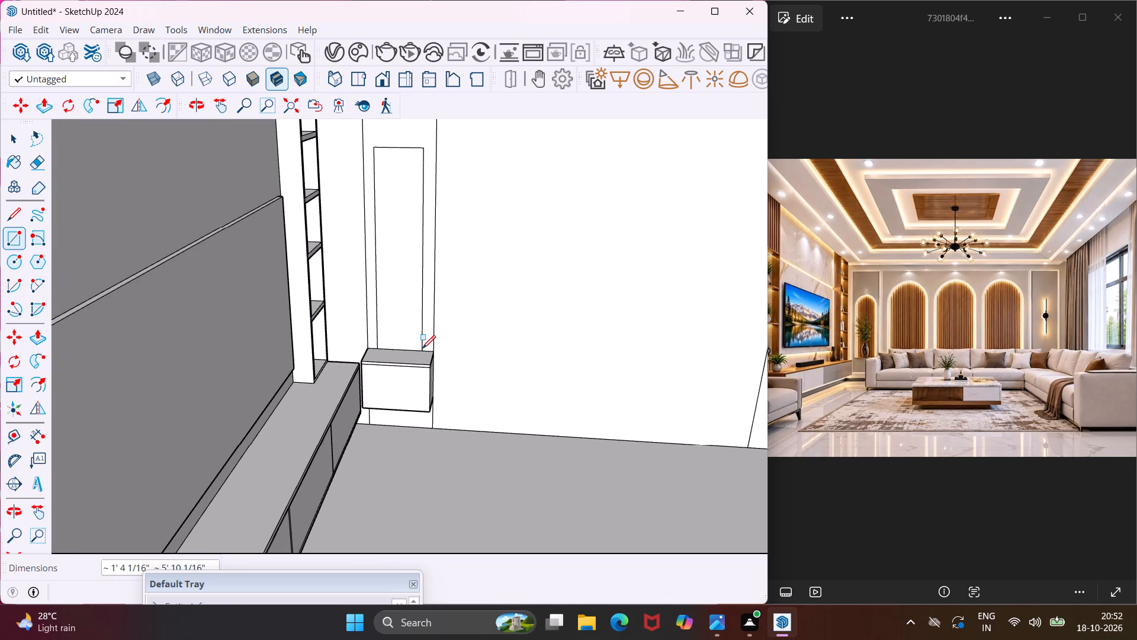
{"action": "key", "text": "Escape"}
{"action": "key", "text": "space"}
Draw a 2-point arc across the inner rectangle's upper part, about 1' 4 1/16" wide with a 9 1/8" bulge touching its top edge.
{"action": "scroll", "coordinate": [420, 348], "scroll_direction": "down", "scroll_amount": 4}
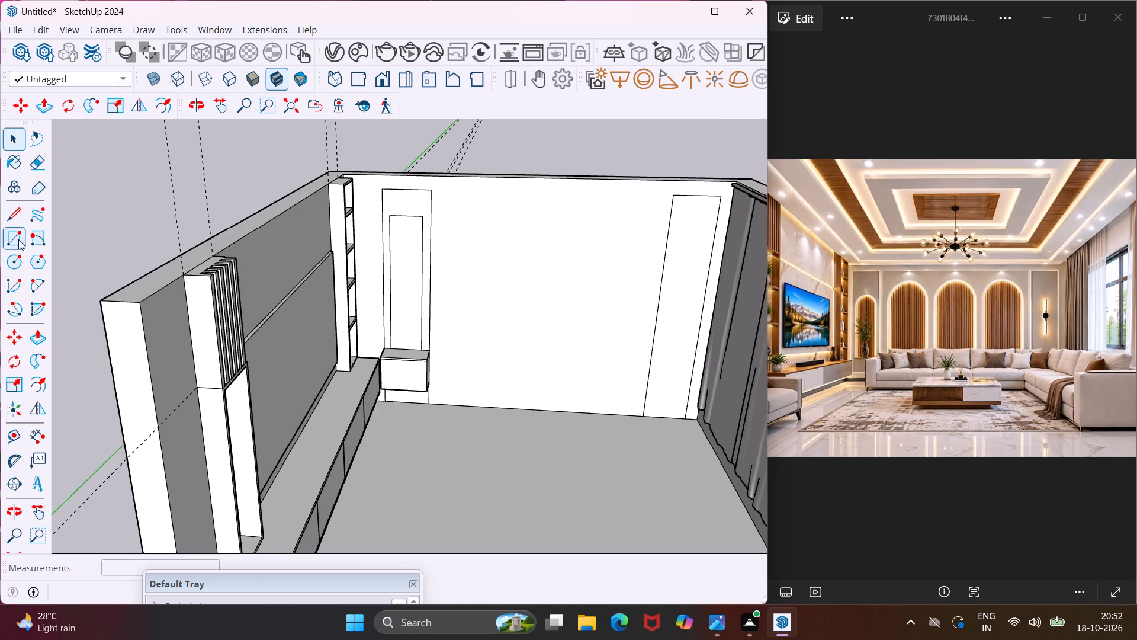
{"action": "left_click", "coordinate": [35, 285]}
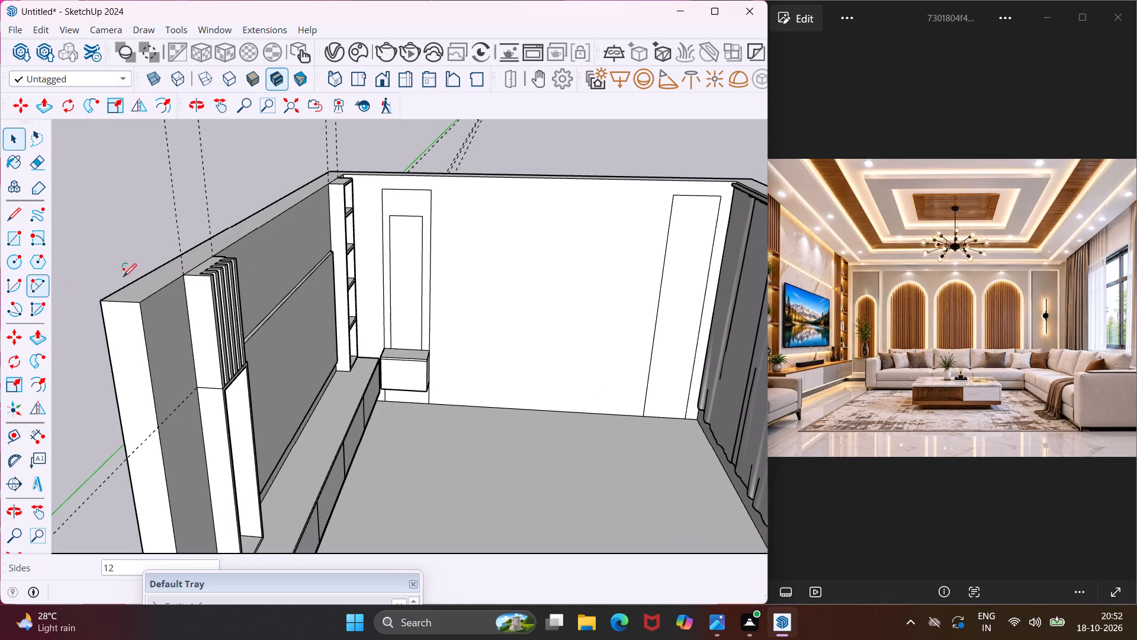
{"action": "scroll", "coordinate": [415, 222], "scroll_direction": "up", "scroll_amount": 10}
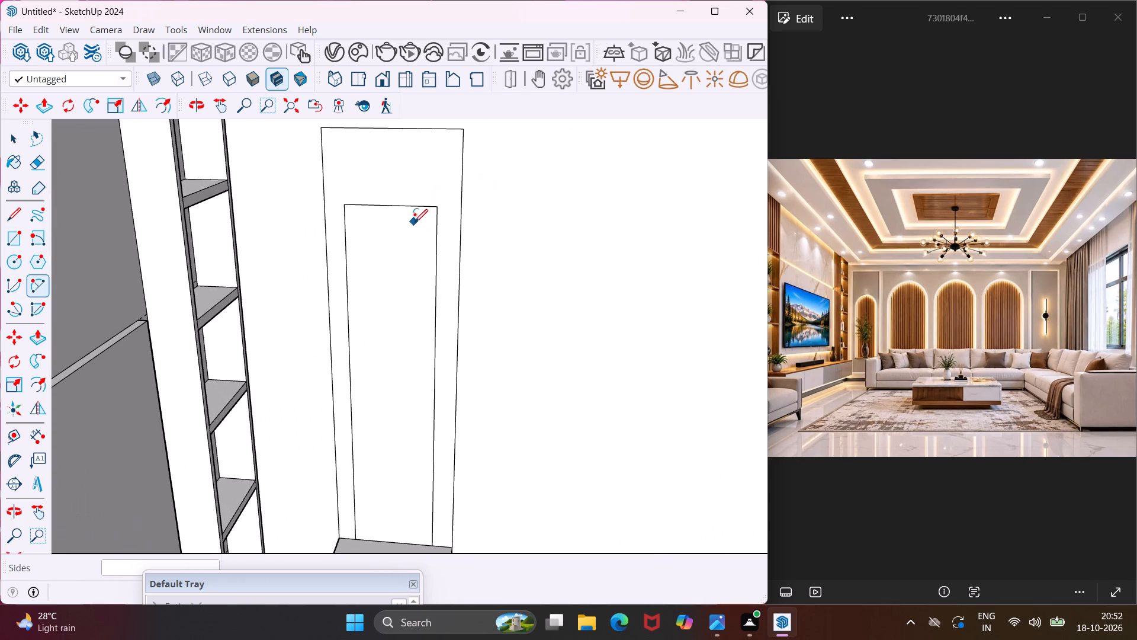
{"action": "left_click", "coordinate": [349, 256]}
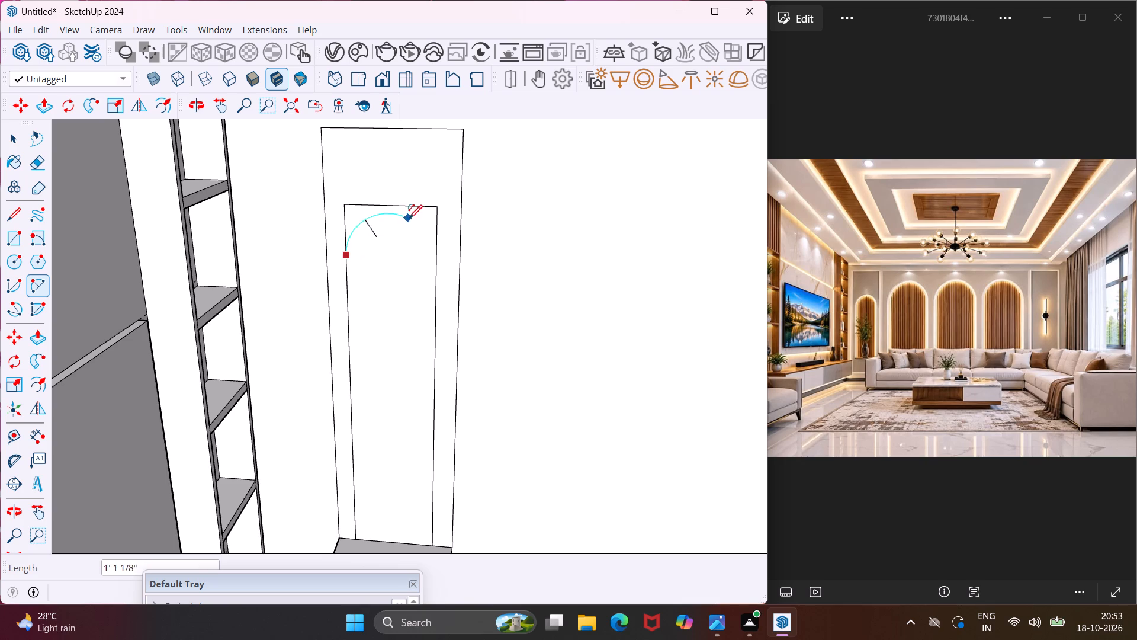
{"action": "left_click", "coordinate": [439, 260]}
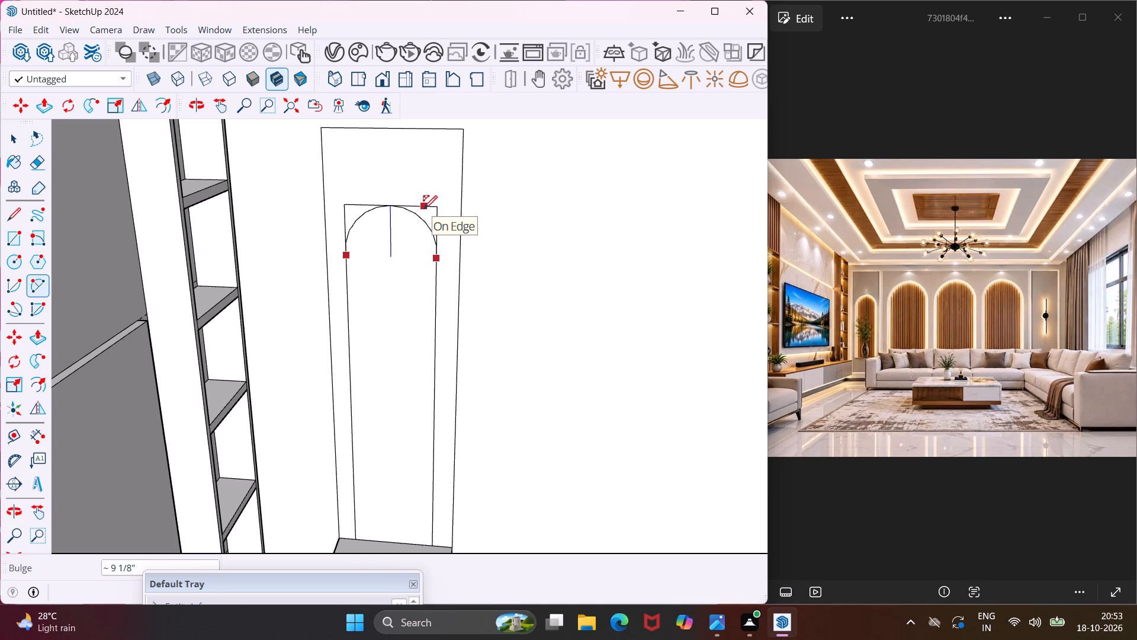
{"action": "left_click", "coordinate": [424, 209]}
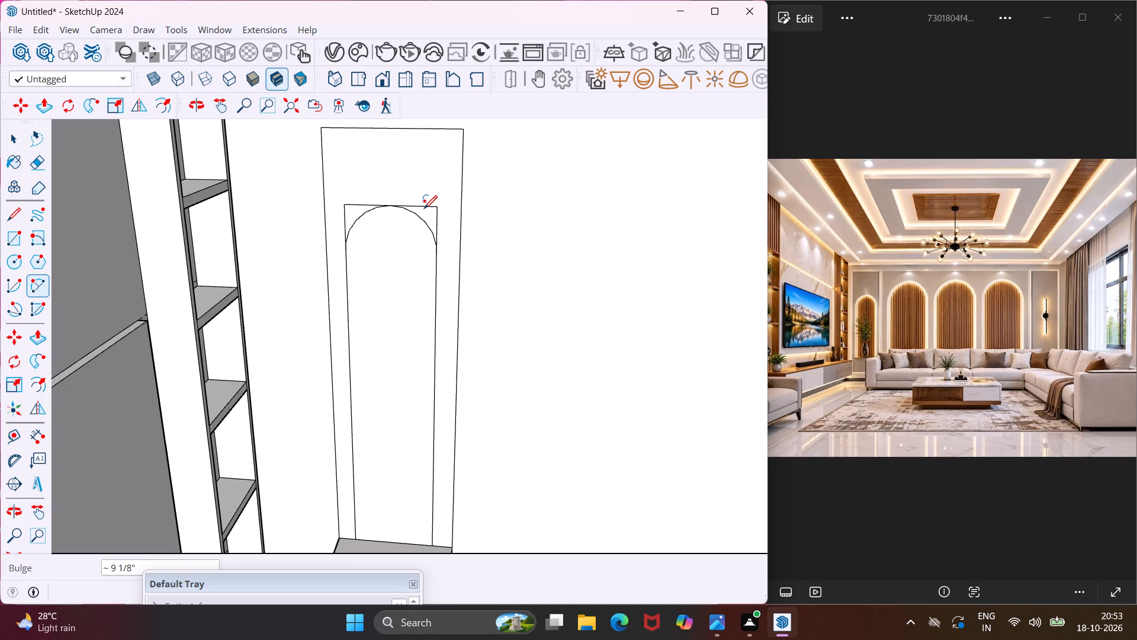
{"action": "key", "text": "Escape"}
{"action": "key", "text": "space"}
Draw a thin strip about 15/16" wide by 5' 10 1/16" high from the arch's bottom midpoint up to the inner rectangle's top edge.
{"action": "scroll", "coordinate": [419, 219], "scroll_direction": "down", "scroll_amount": 3}
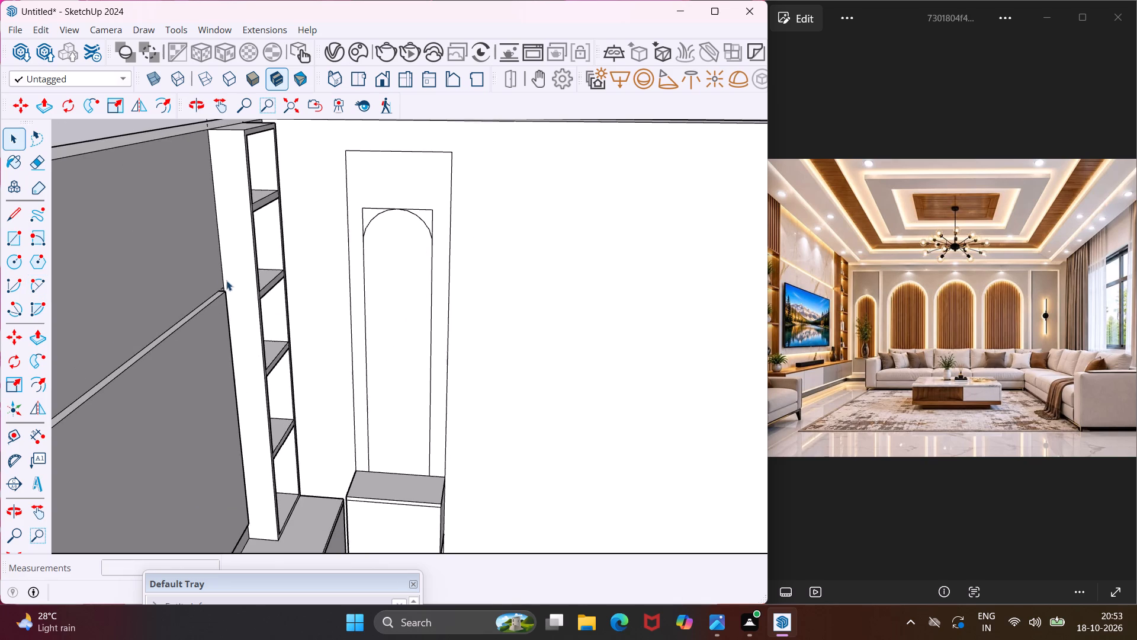
{"action": "left_click", "coordinate": [9, 243]}
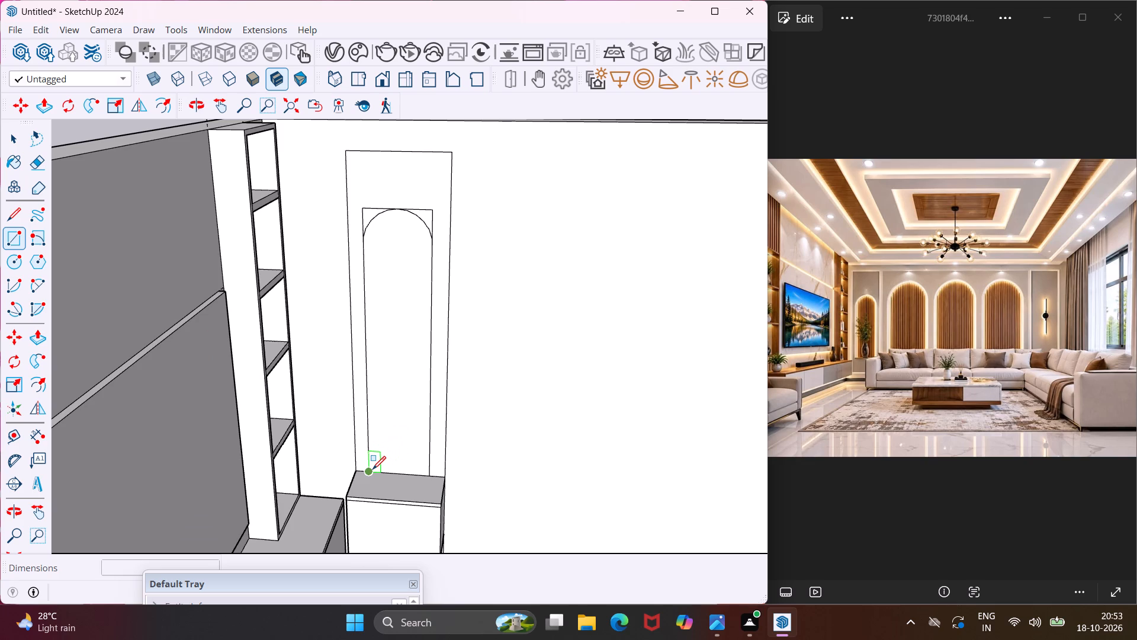
{"action": "scroll", "coordinate": [372, 469], "scroll_direction": "up", "scroll_amount": 2}
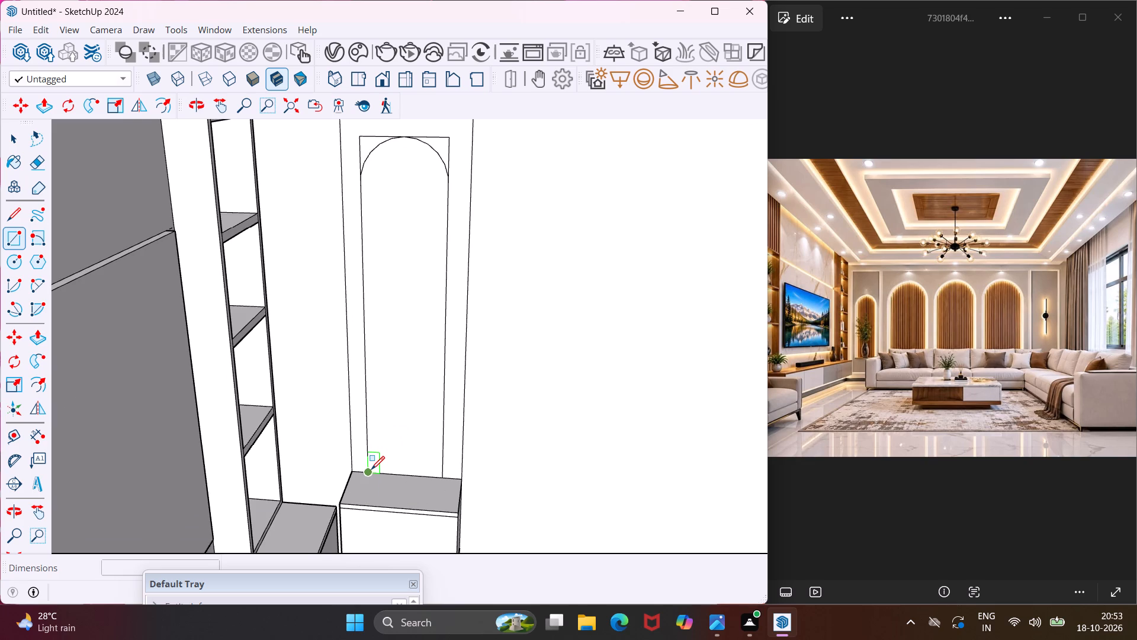
{"action": "left_click", "coordinate": [401, 475]}
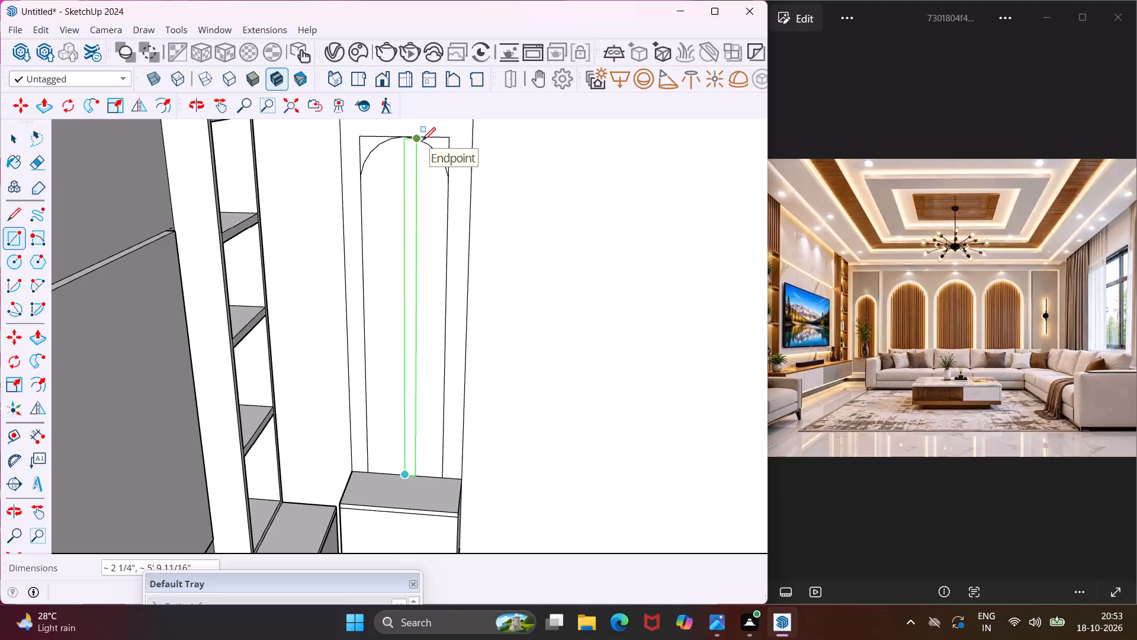
{"action": "scroll", "coordinate": [422, 140], "scroll_direction": "up", "scroll_amount": 8}
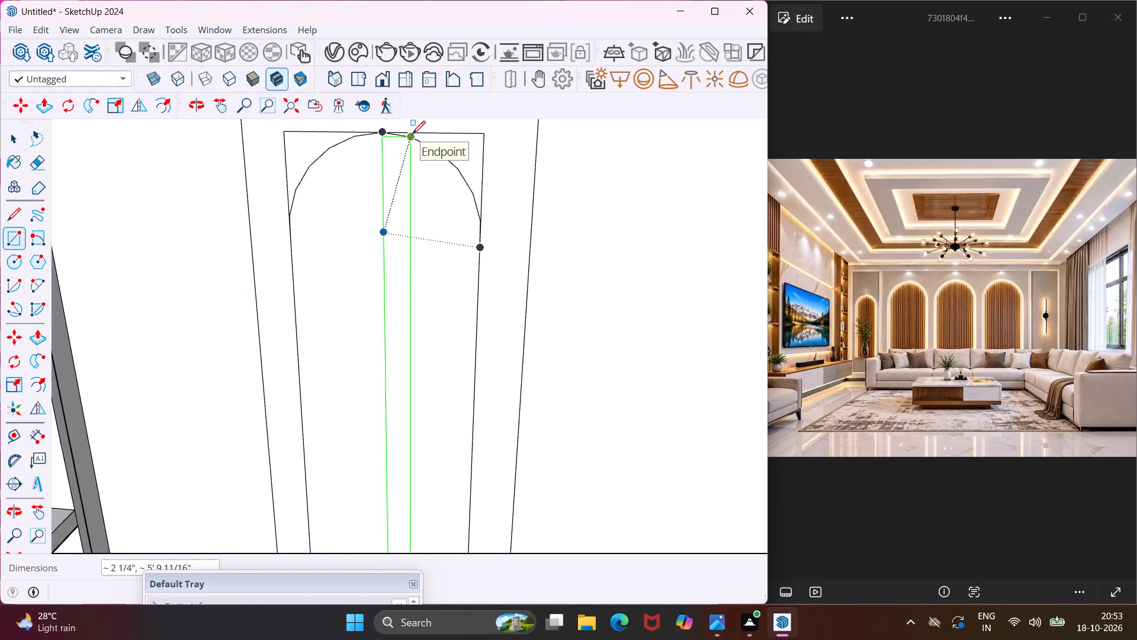
{"action": "scroll", "coordinate": [407, 130], "scroll_direction": "up", "scroll_amount": 3}
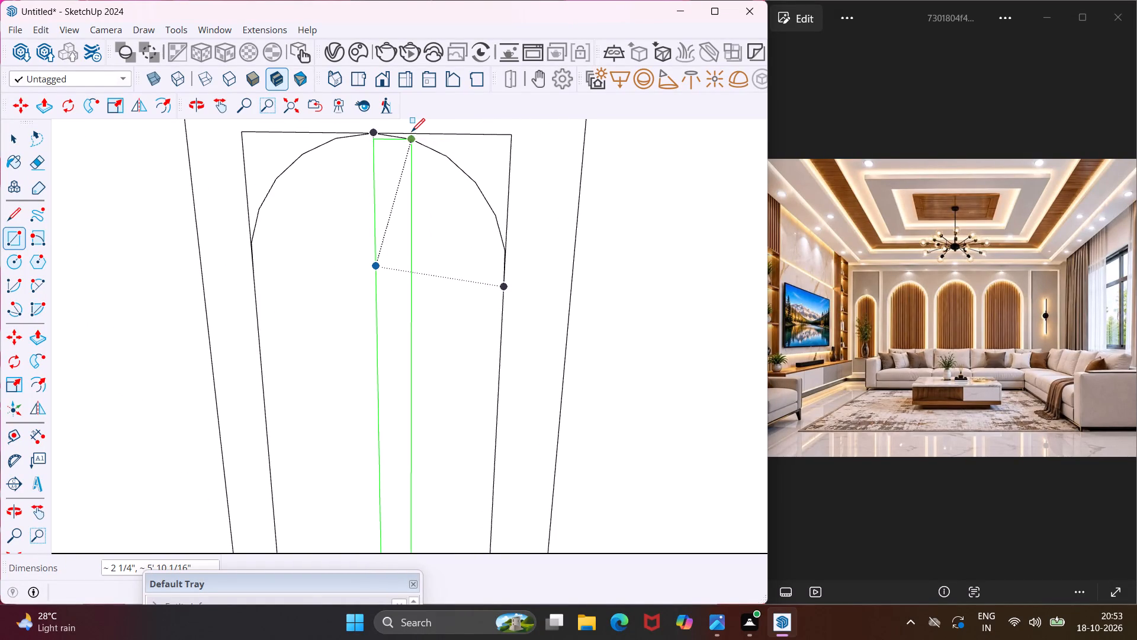
{"action": "scroll", "coordinate": [413, 132], "scroll_direction": "up", "scroll_amount": 4}
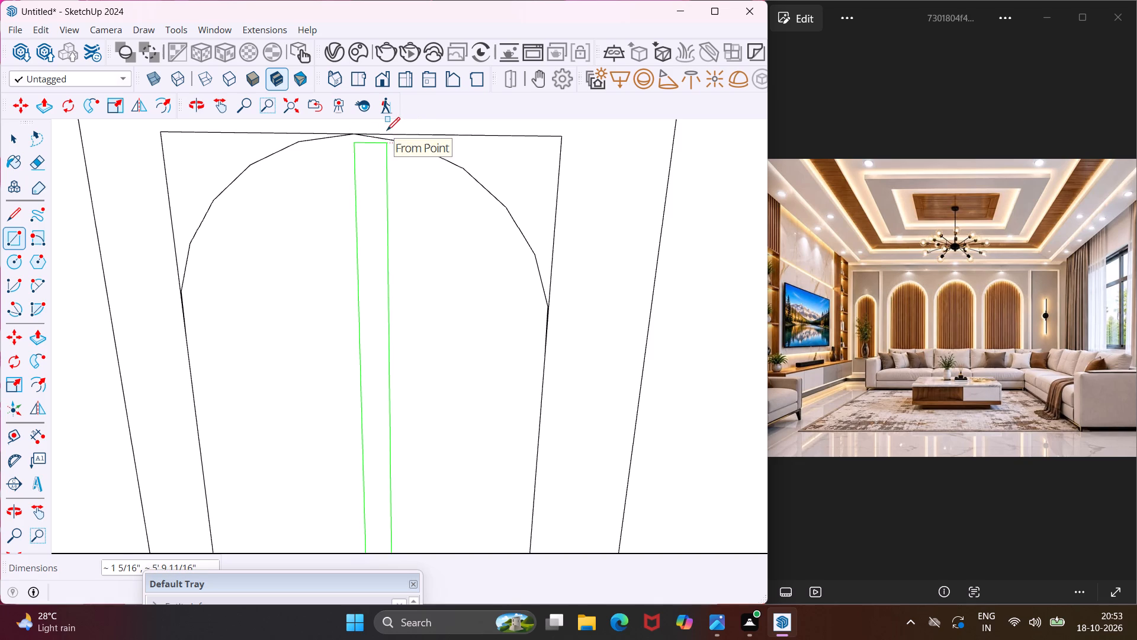
{"action": "scroll", "coordinate": [380, 125], "scroll_direction": "up", "scroll_amount": 3}
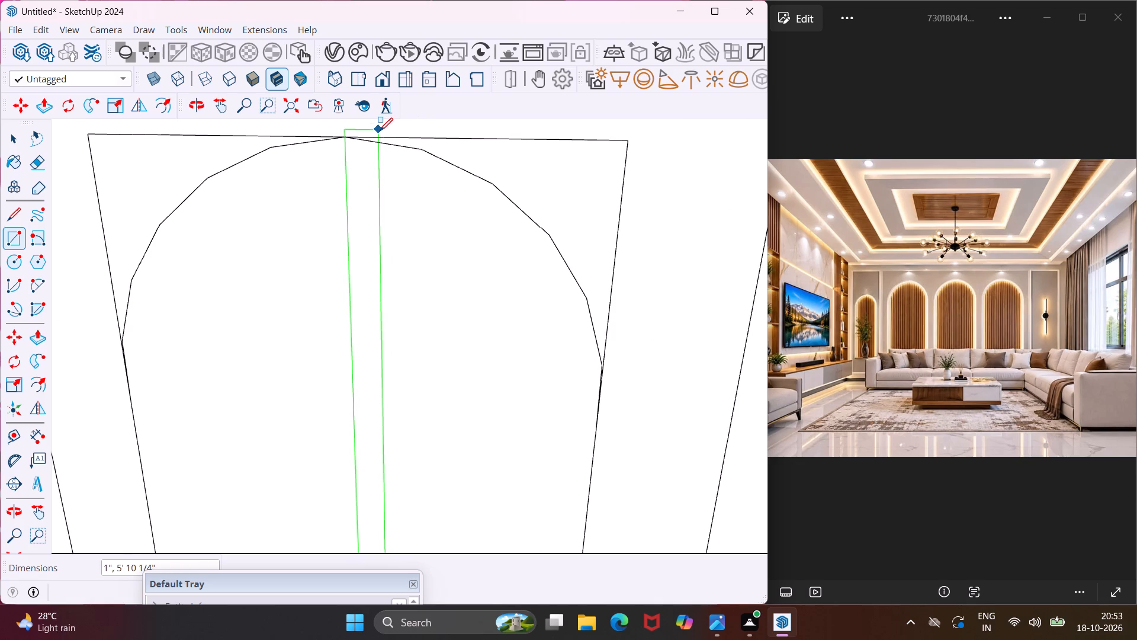
{"action": "scroll", "coordinate": [380, 132], "scroll_direction": "up", "scroll_amount": 4}
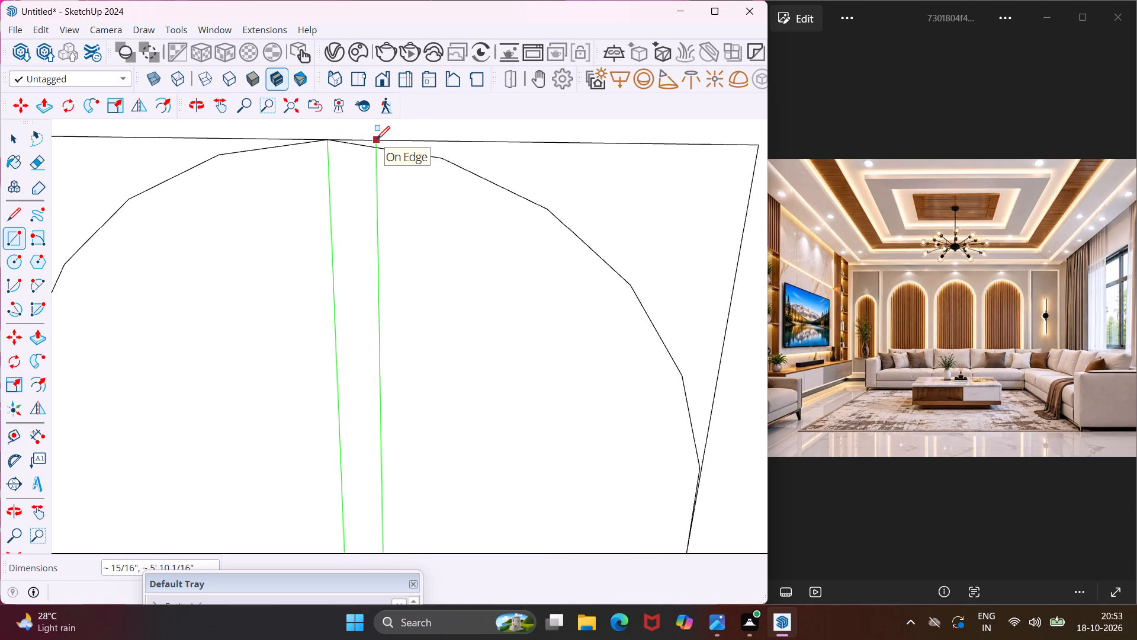
{"action": "left_click", "coordinate": [377, 139]}
{"action": "key", "text": "Escape"}
{"action": "key", "text": "space"}
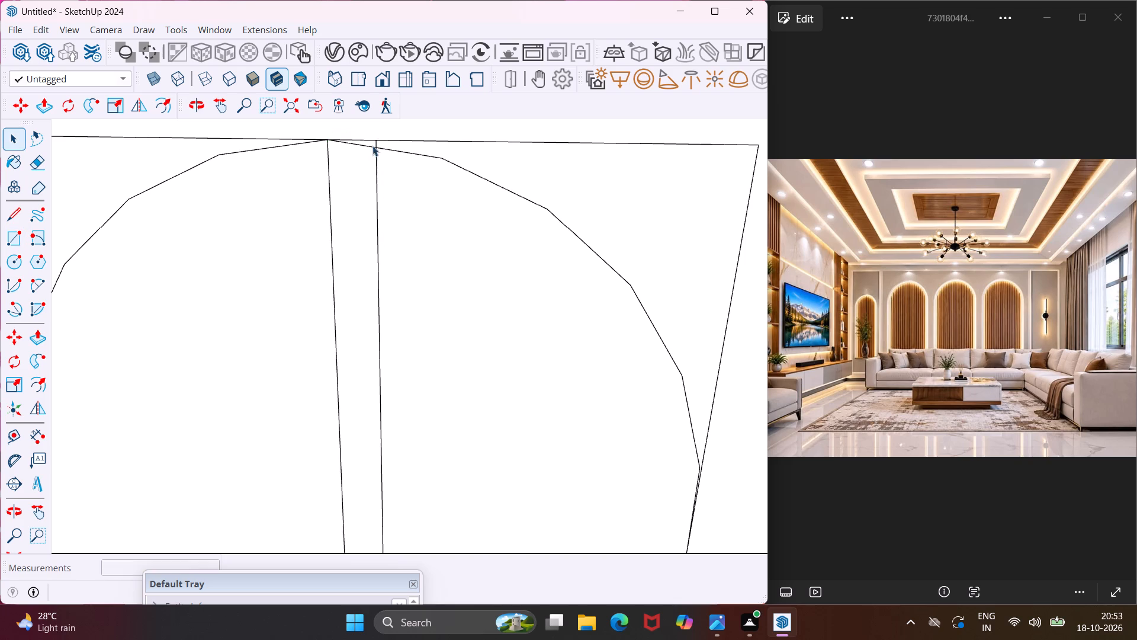
Copy the thin centre strip twice toward the arch's right side, spacing the copies about 1 9/16" and 1 5/8" apart.
{"action": "scroll", "coordinate": [365, 150], "scroll_direction": "down", "scroll_amount": 11}
{"action": "left_click", "coordinate": [365, 187]}
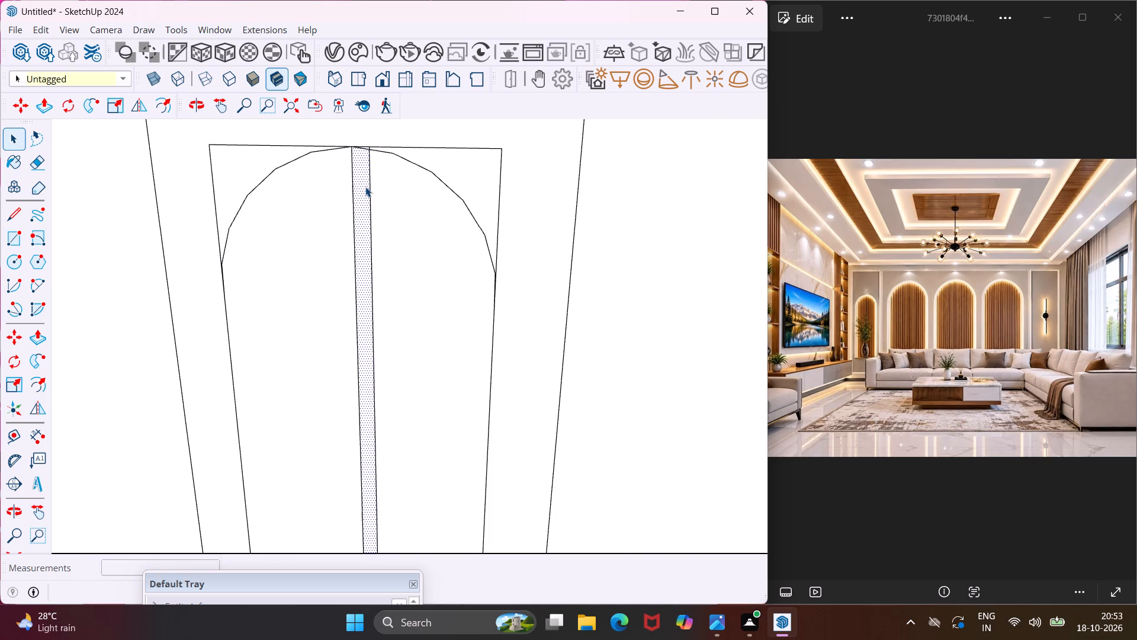
{"action": "key", "text": "m"}
{"action": "left_click", "coordinate": [365, 187]}
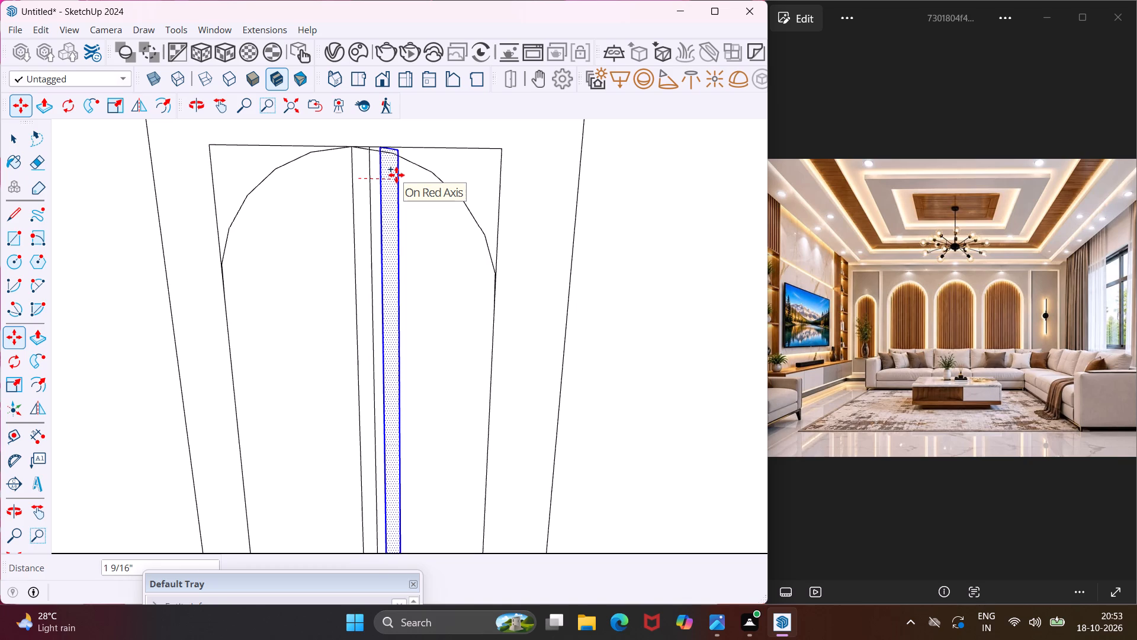
{"action": "left_click", "coordinate": [396, 175]}
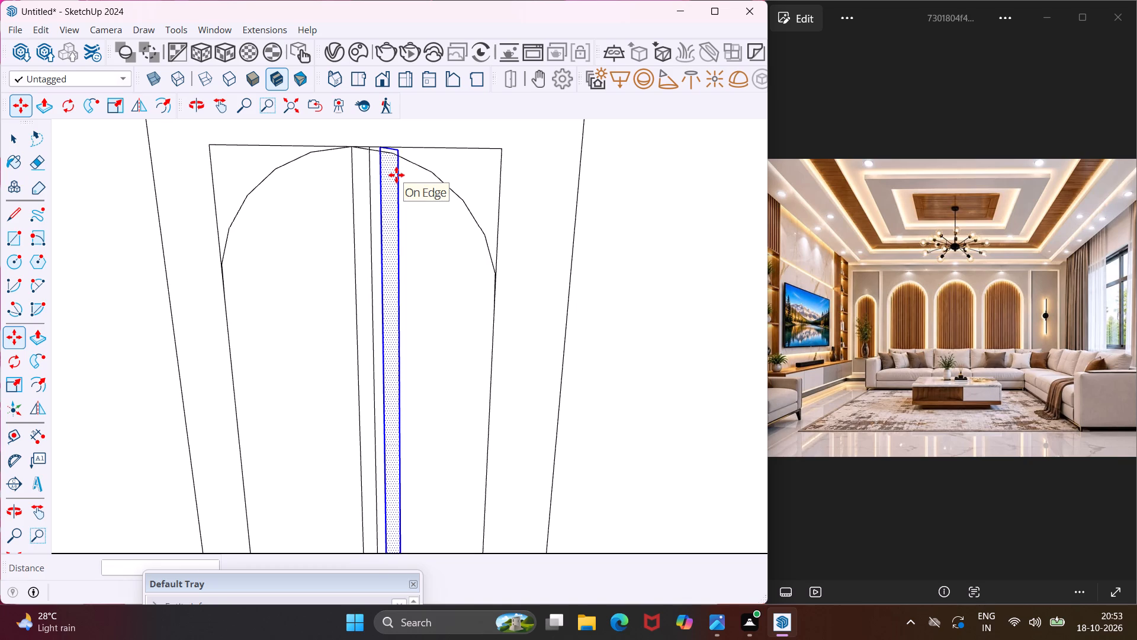
{"action": "left_click", "coordinate": [396, 175]}
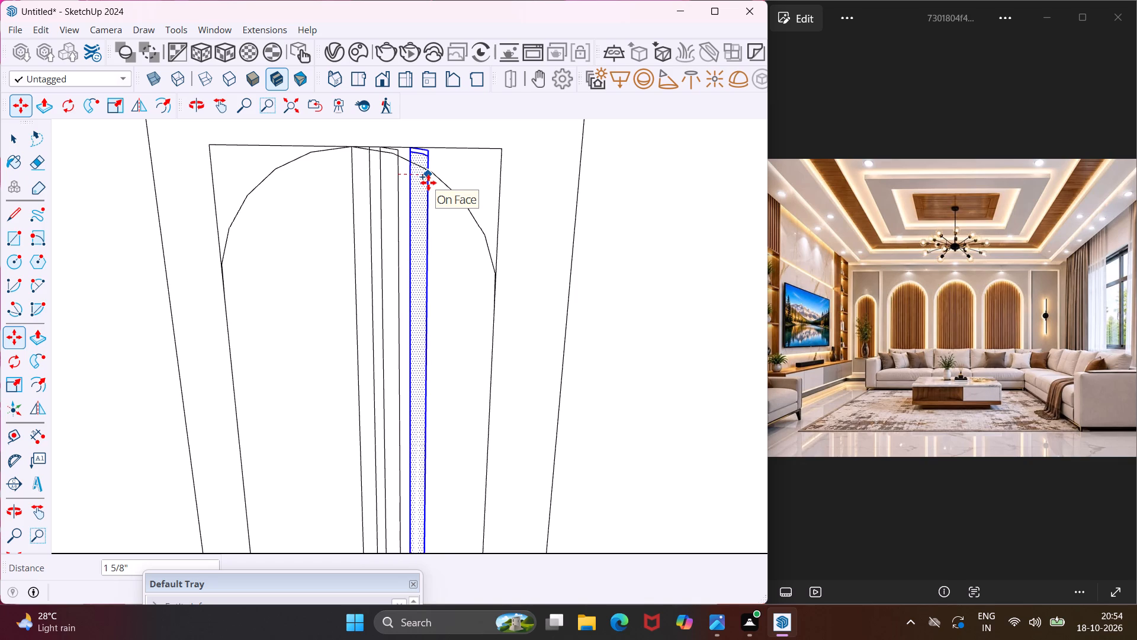
{"action": "left_click", "coordinate": [428, 183]}
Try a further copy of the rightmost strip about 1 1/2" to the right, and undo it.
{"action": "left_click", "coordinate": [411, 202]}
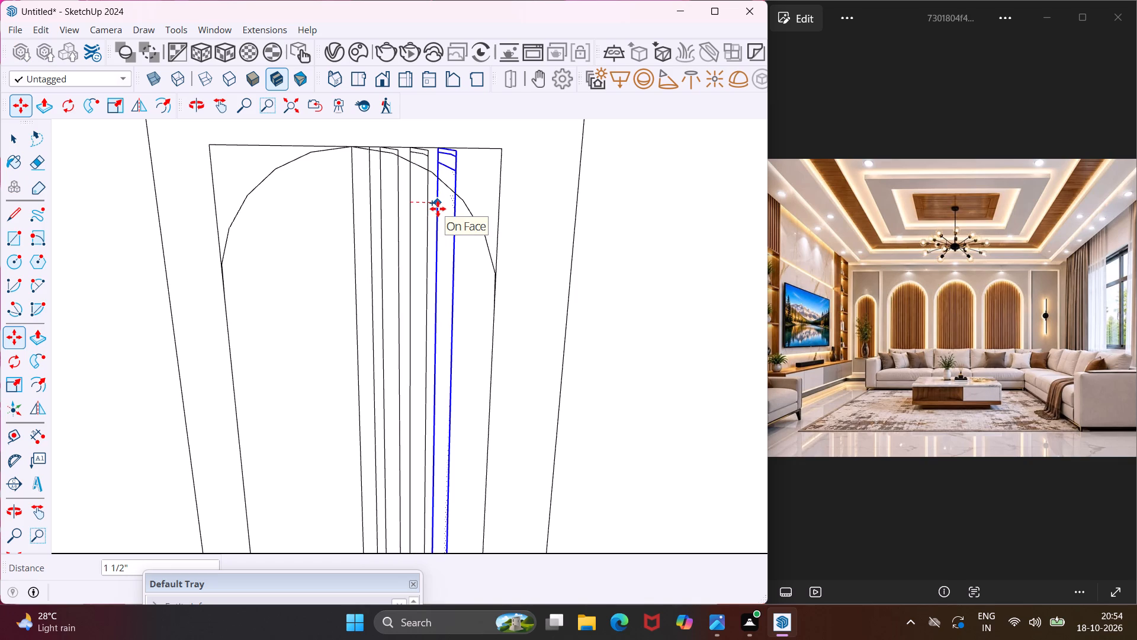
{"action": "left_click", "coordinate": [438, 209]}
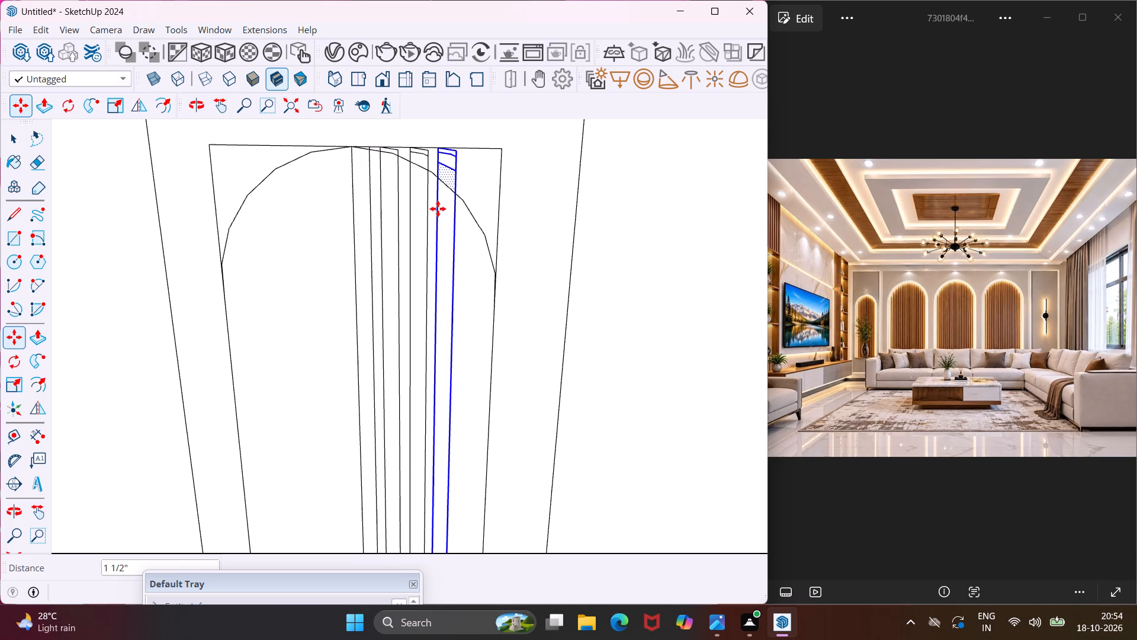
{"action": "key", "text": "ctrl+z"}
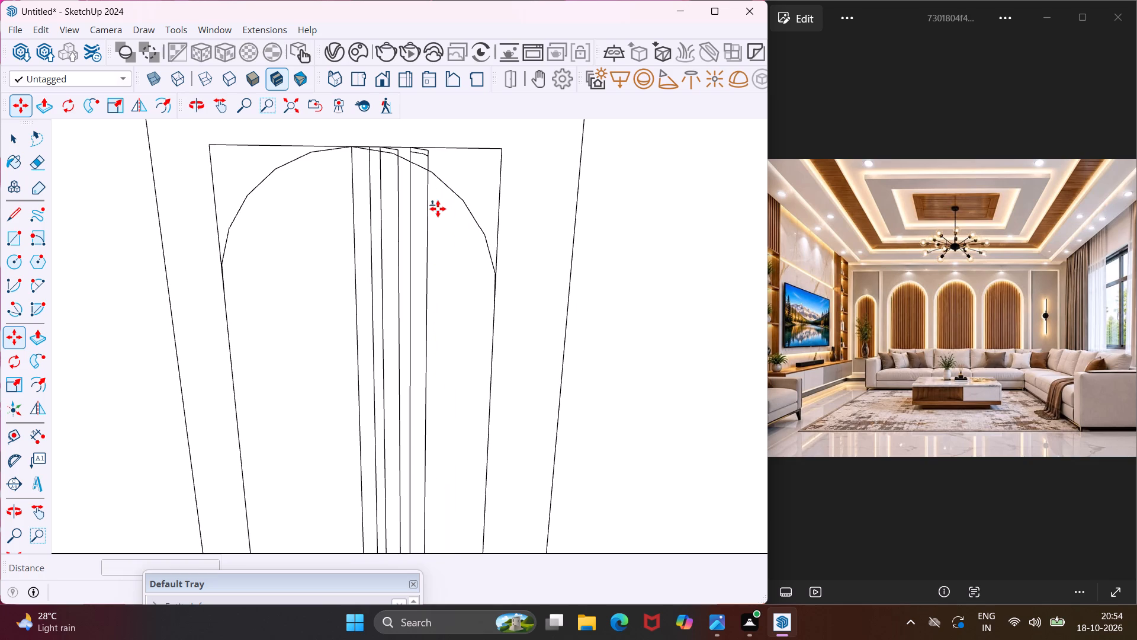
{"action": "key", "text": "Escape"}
Copy the rightmost strip's face below the arch twice more to the right, spaced about 1 11/16" and 1 3/4".
{"action": "key", "text": "space"}
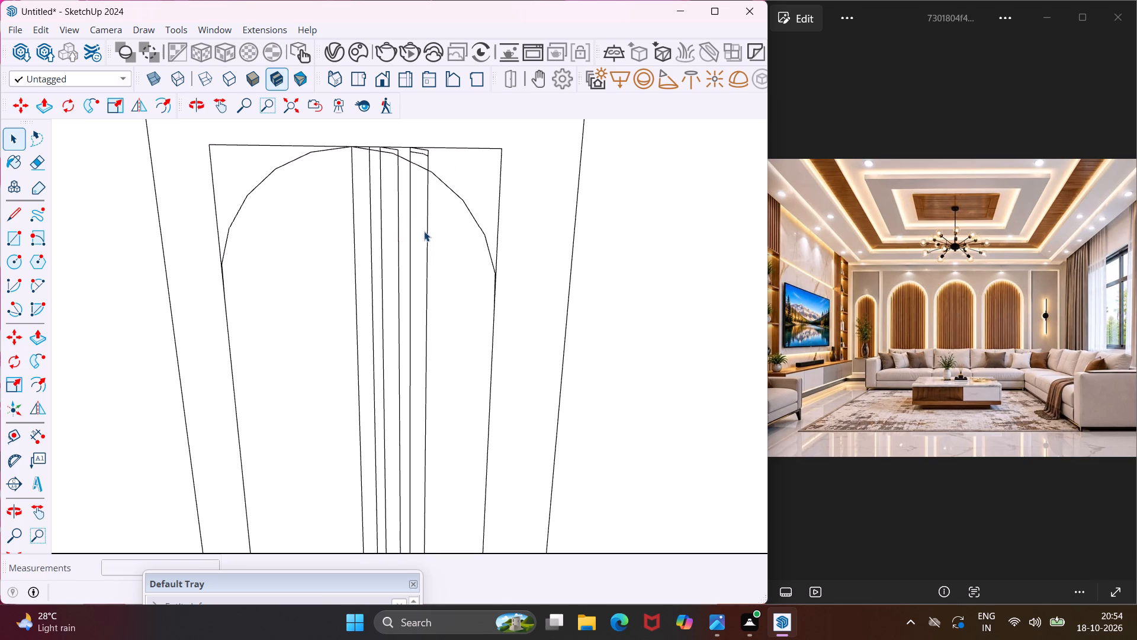
{"action": "left_click", "coordinate": [423, 231]}
{"action": "key", "text": "m"}
{"action": "left_click", "coordinate": [422, 231]}
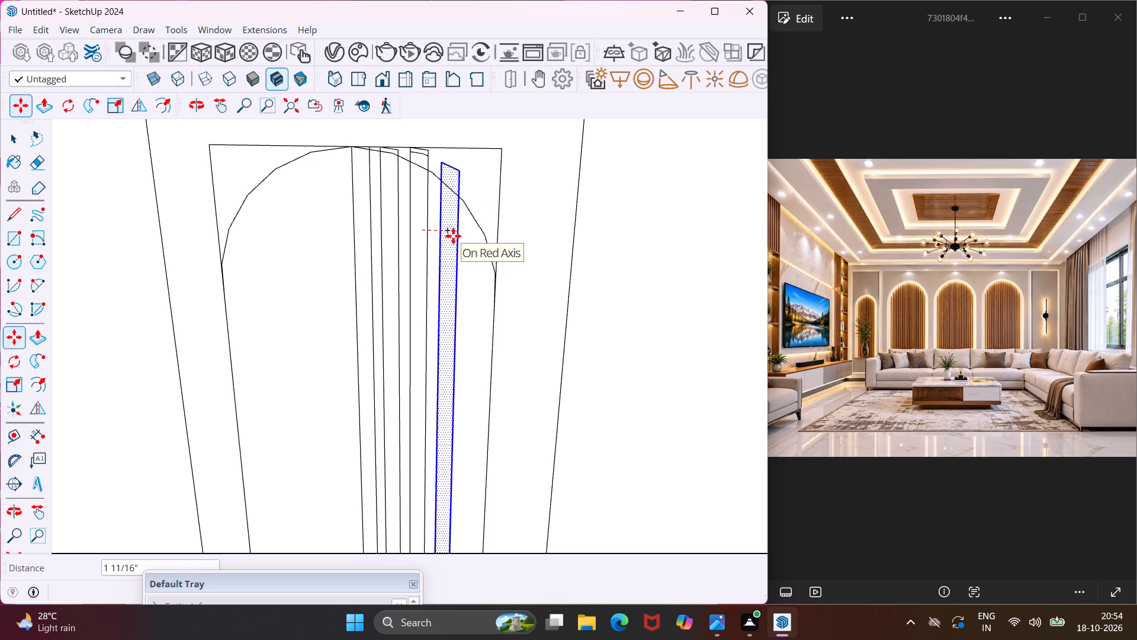
{"action": "left_click", "coordinate": [453, 236]}
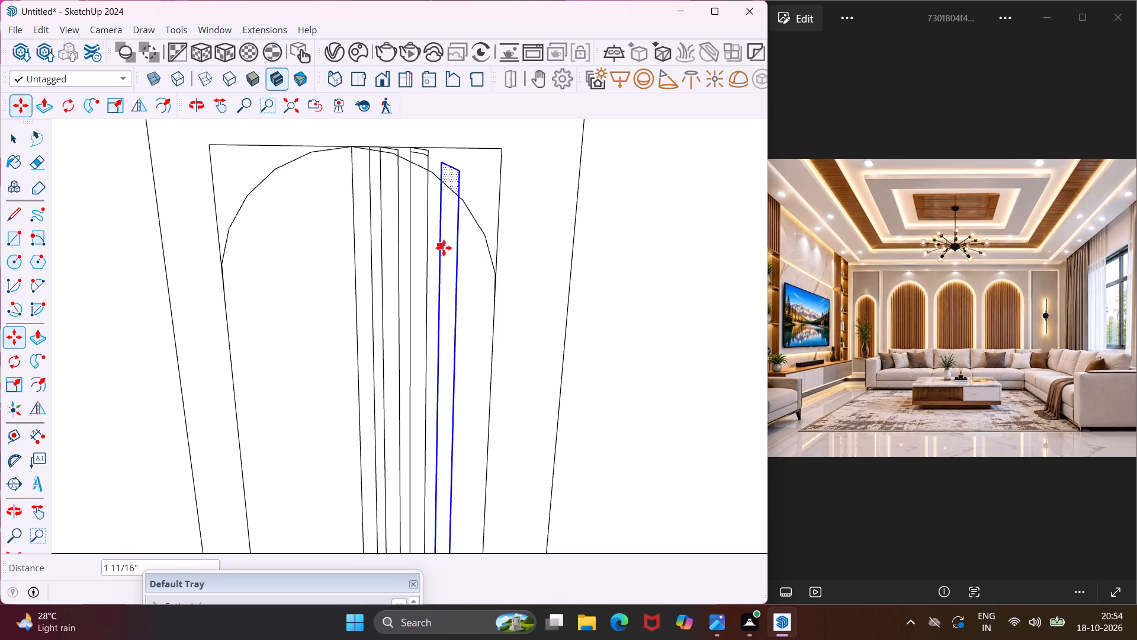
{"action": "key", "text": "Escape"}
{"action": "key", "text": "space"}
{"action": "left_click", "coordinate": [446, 248]}
{"action": "key", "text": "m"}
{"action": "left_click", "coordinate": [446, 248]}
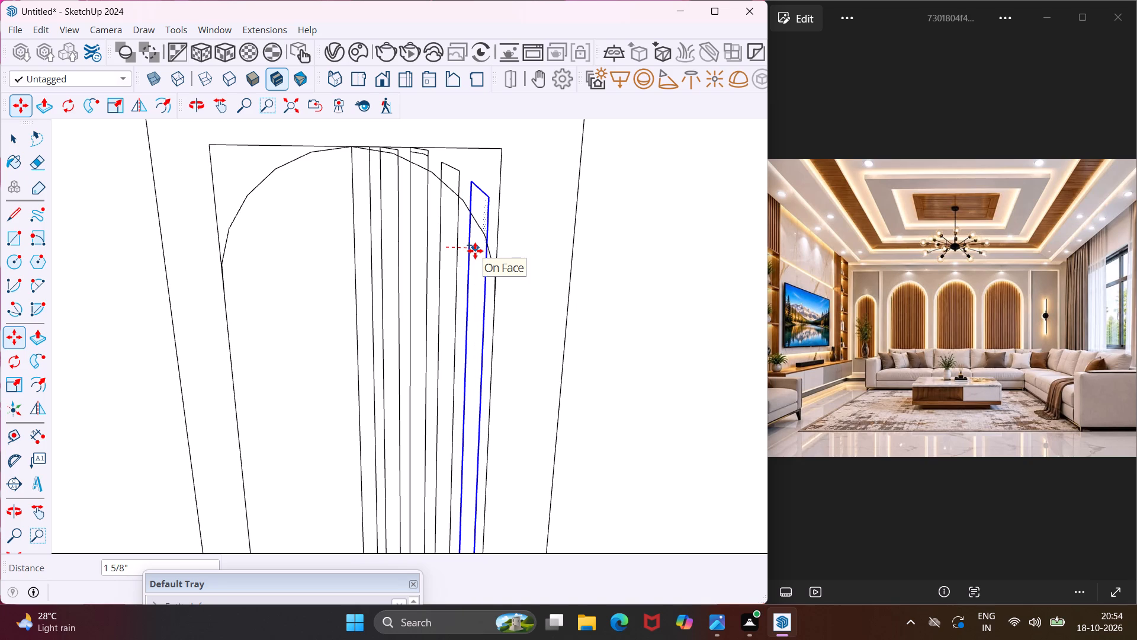
{"action": "left_click", "coordinate": [477, 253]}
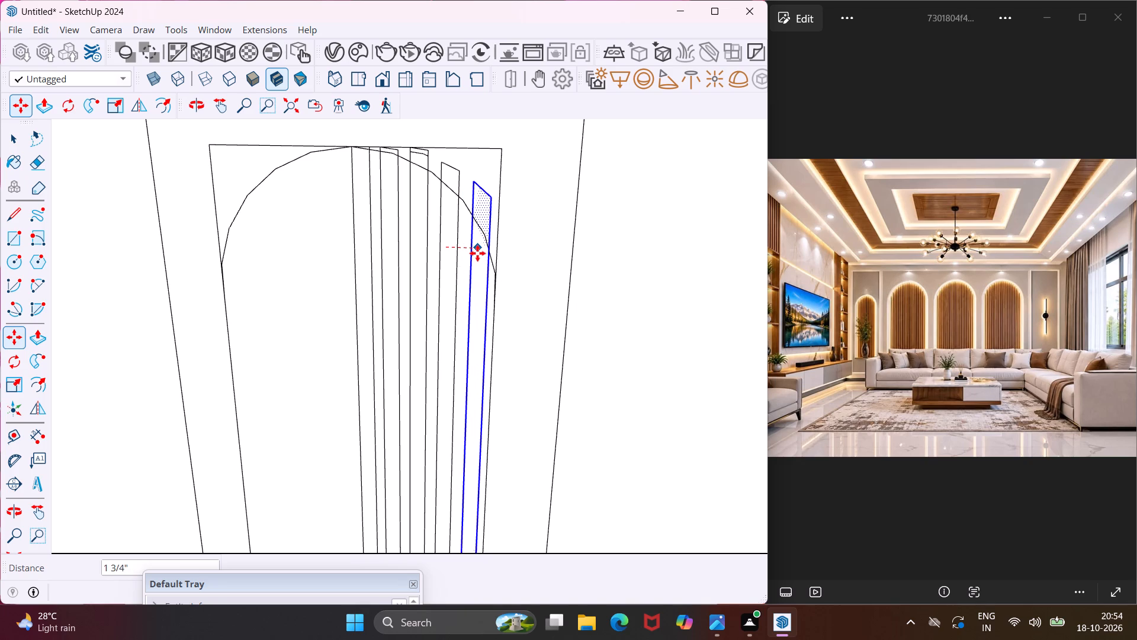
{"action": "key", "text": "Escape"}
Copy the thin centre strip about 1 7/8" to the left along the red axis.
{"action": "key", "text": "space"}
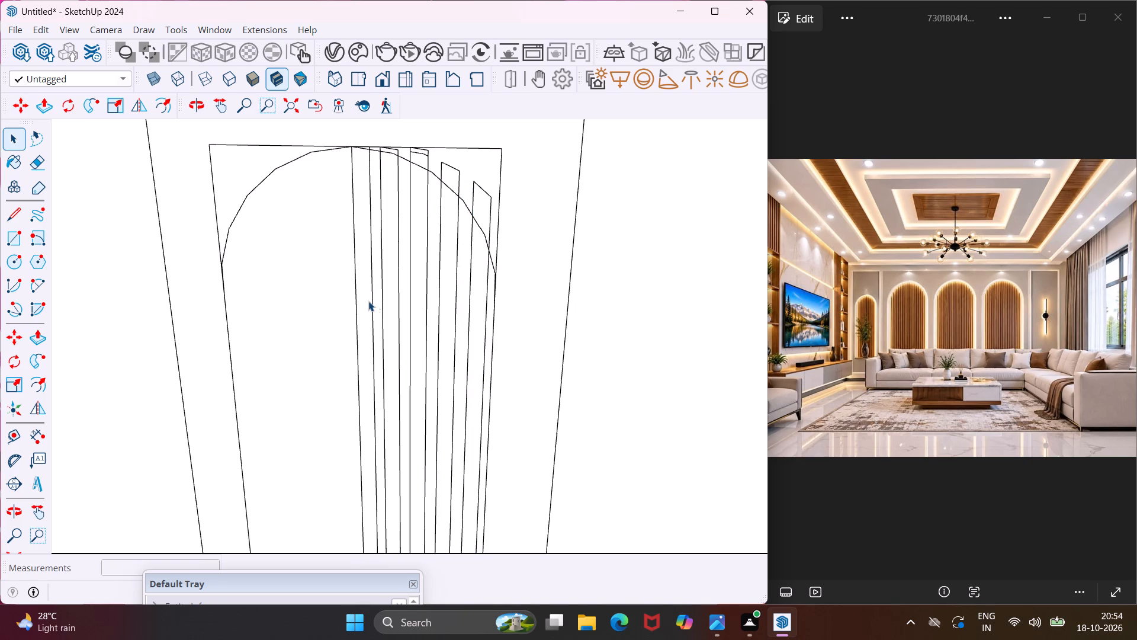
{"action": "left_click", "coordinate": [368, 300]}
{"action": "key", "text": "m"}
{"action": "left_click", "coordinate": [368, 300]}
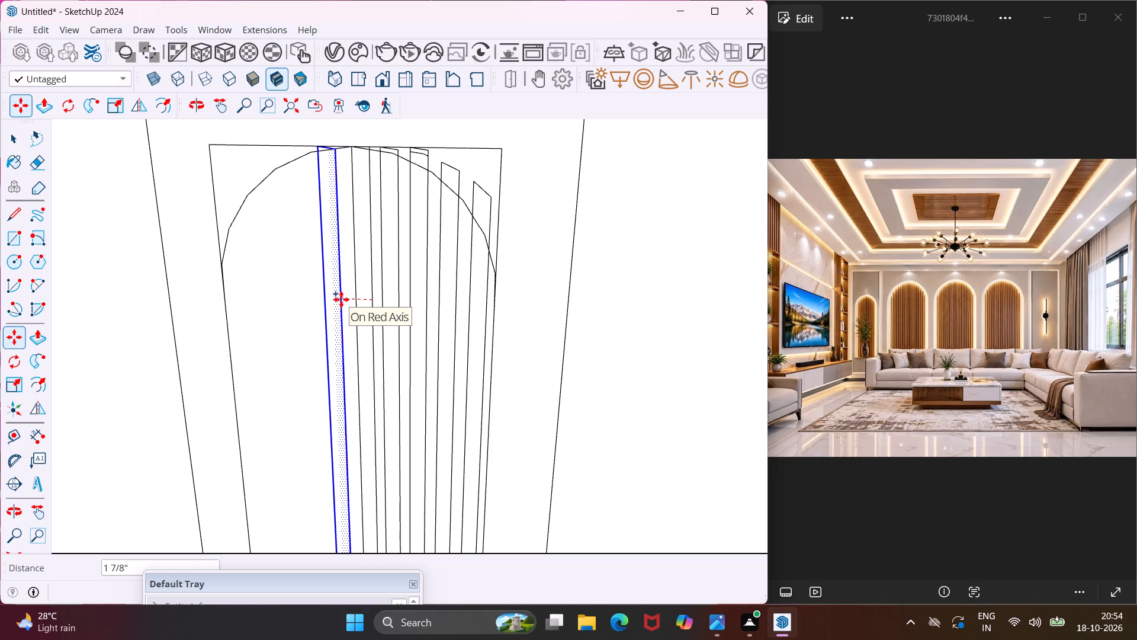
{"action": "left_click", "coordinate": [341, 299]}
{"action": "key", "text": "Escape"}
Copy the leftmost strip's face about 1 11/16" further toward the arch's left side.
{"action": "key", "text": "space"}
{"action": "left_click", "coordinate": [327, 315]}
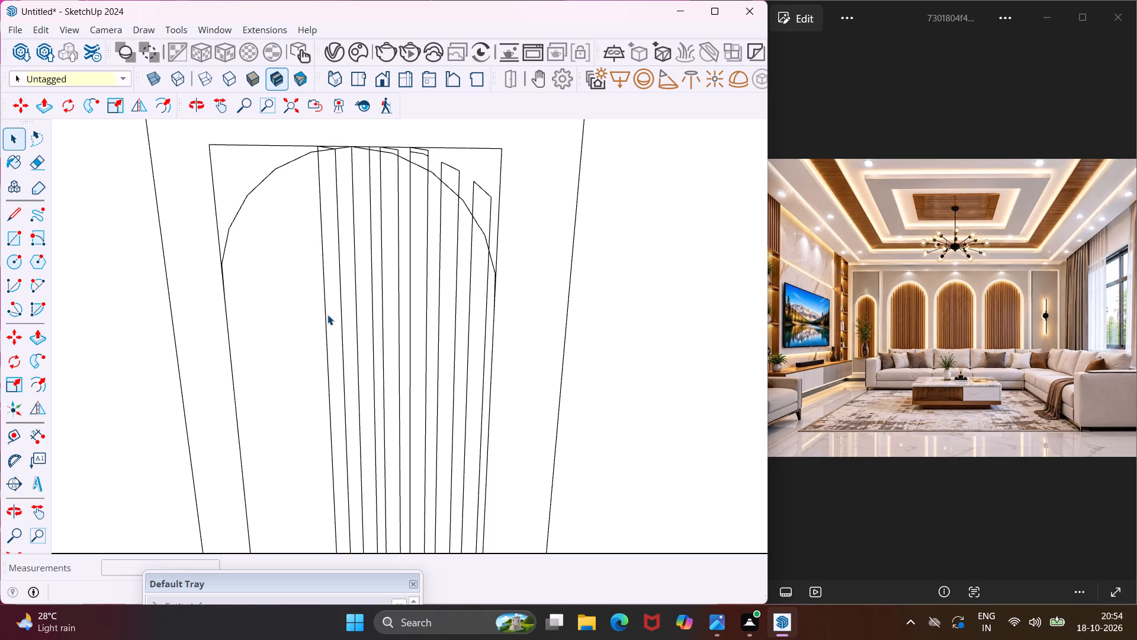
{"action": "left_click", "coordinate": [332, 321]}
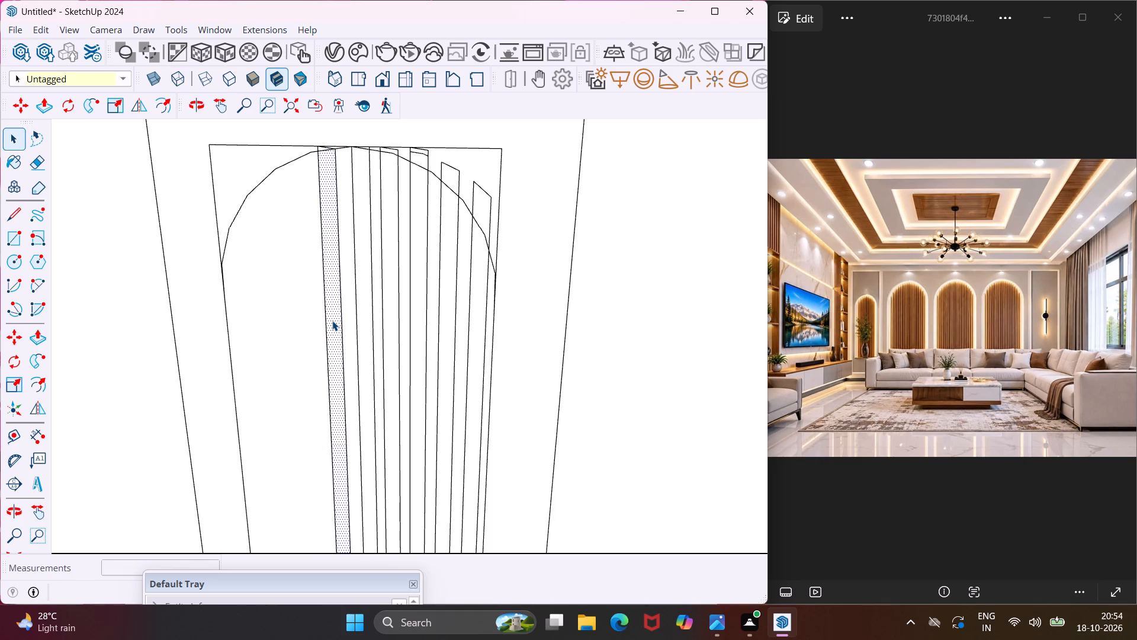
{"action": "key", "text": "m"}
{"action": "left_click", "coordinate": [332, 321]}
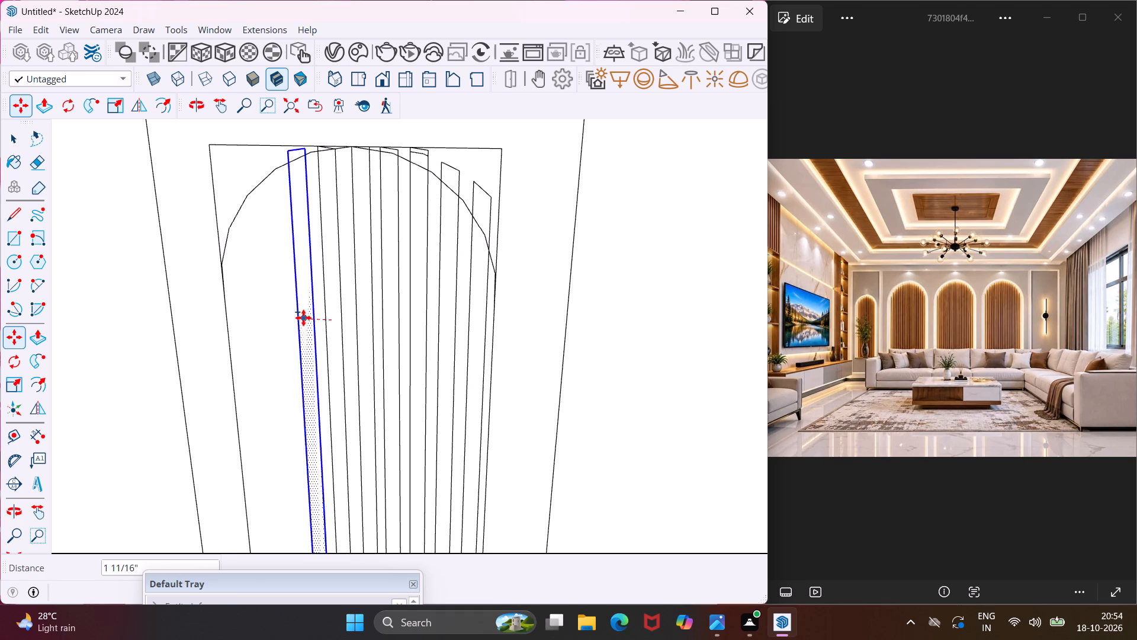
Place the strip copy about 1 3/4" to the left, and copy its face twice more toward the arch's left side, about 1 11/16" apart.
{"action": "left_click", "coordinate": [303, 318]}
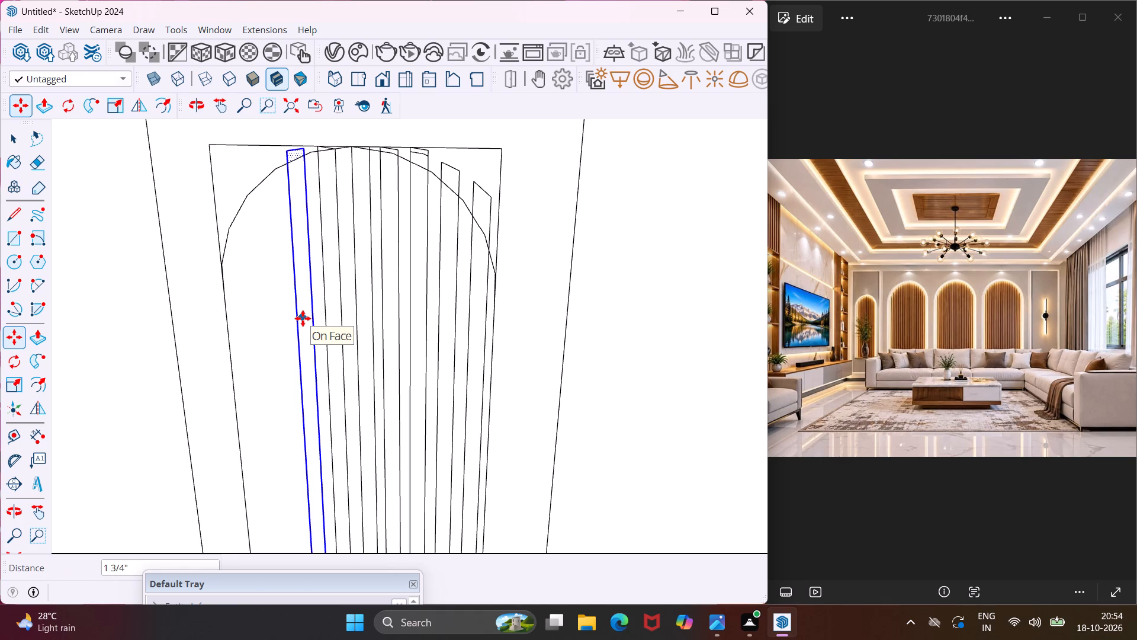
{"action": "key", "text": "Escape"}
{"action": "key", "text": "space"}
{"action": "left_click", "coordinate": [303, 318]}
{"action": "key", "text": "m"}
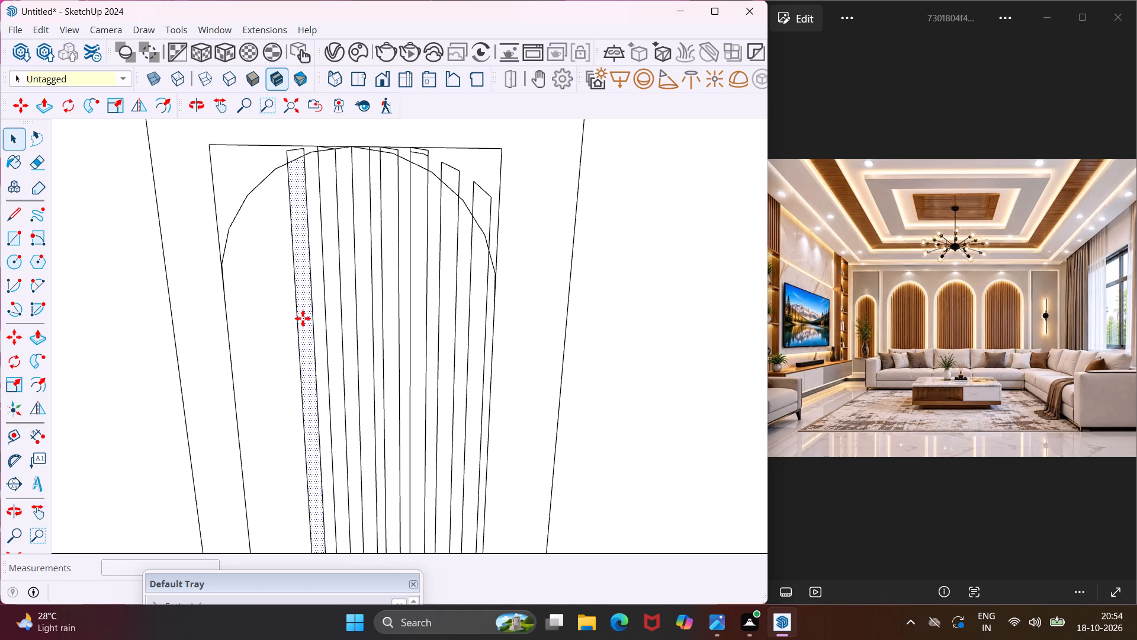
{"action": "left_click", "coordinate": [303, 318]}
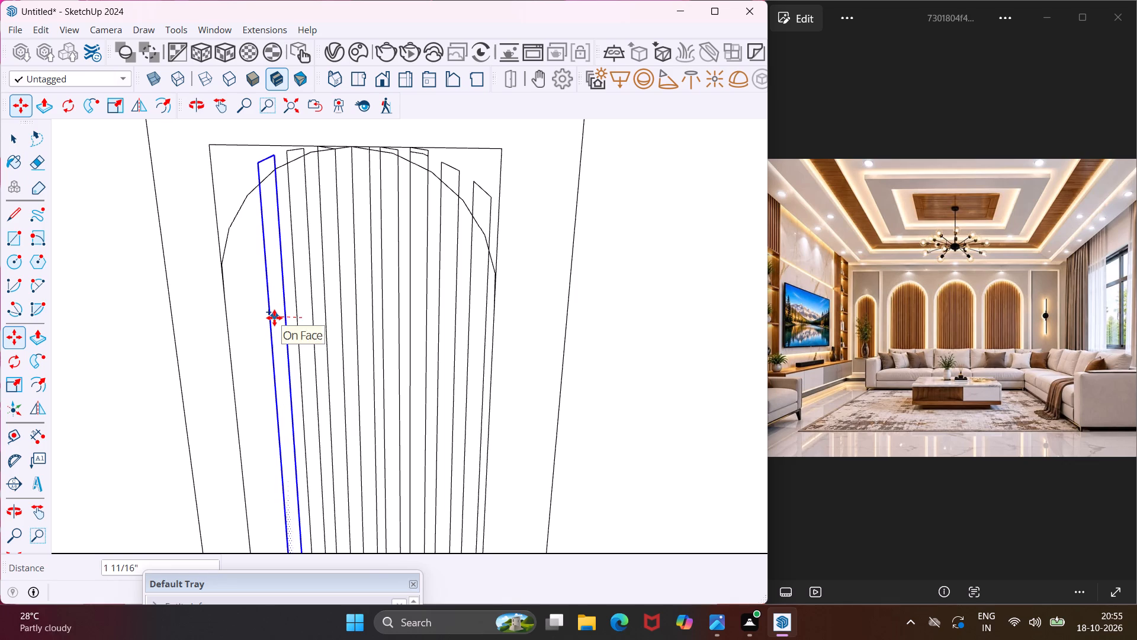
{"action": "left_click", "coordinate": [274, 317]}
{"action": "left_click", "coordinate": [279, 324]}
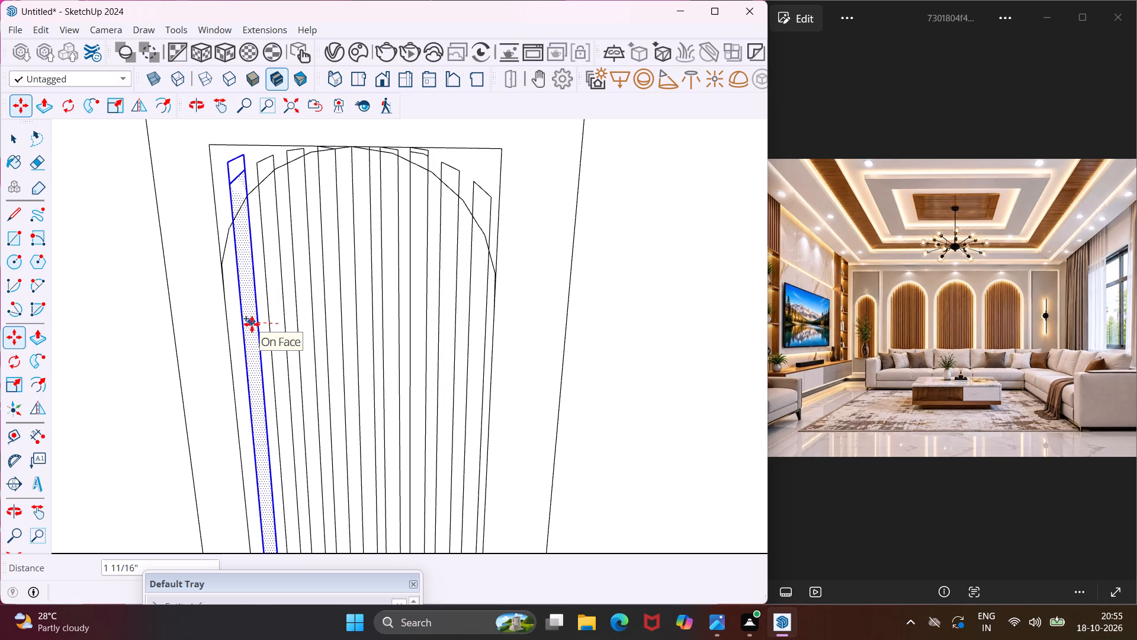
{"action": "left_click", "coordinate": [251, 325]}
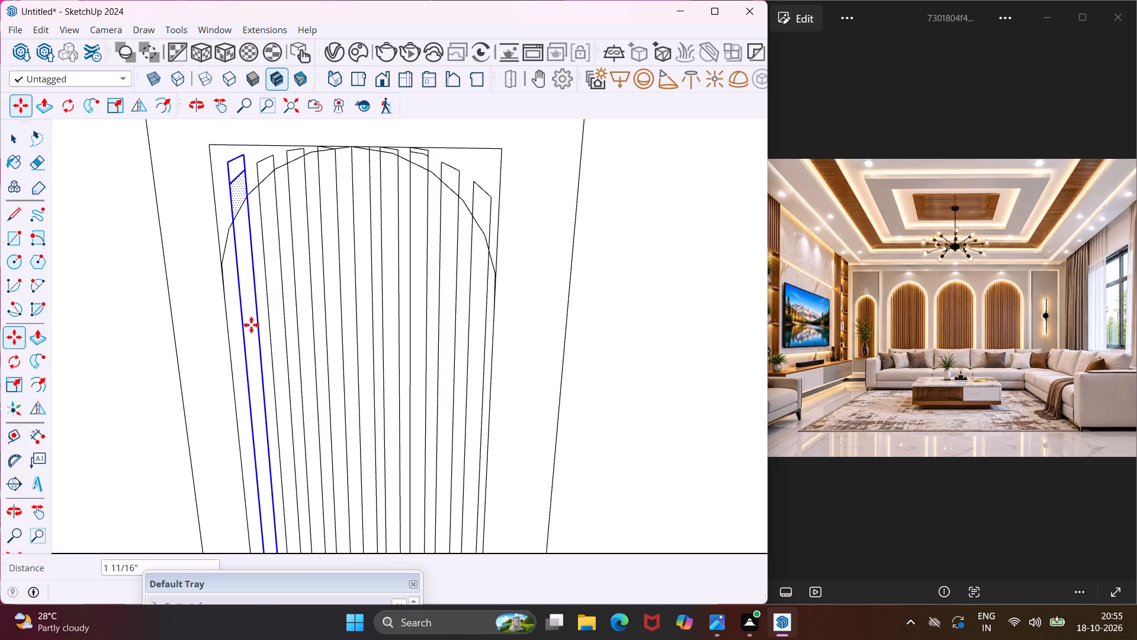
{"action": "key", "text": "Escape"}
{"action": "key", "text": "space"}
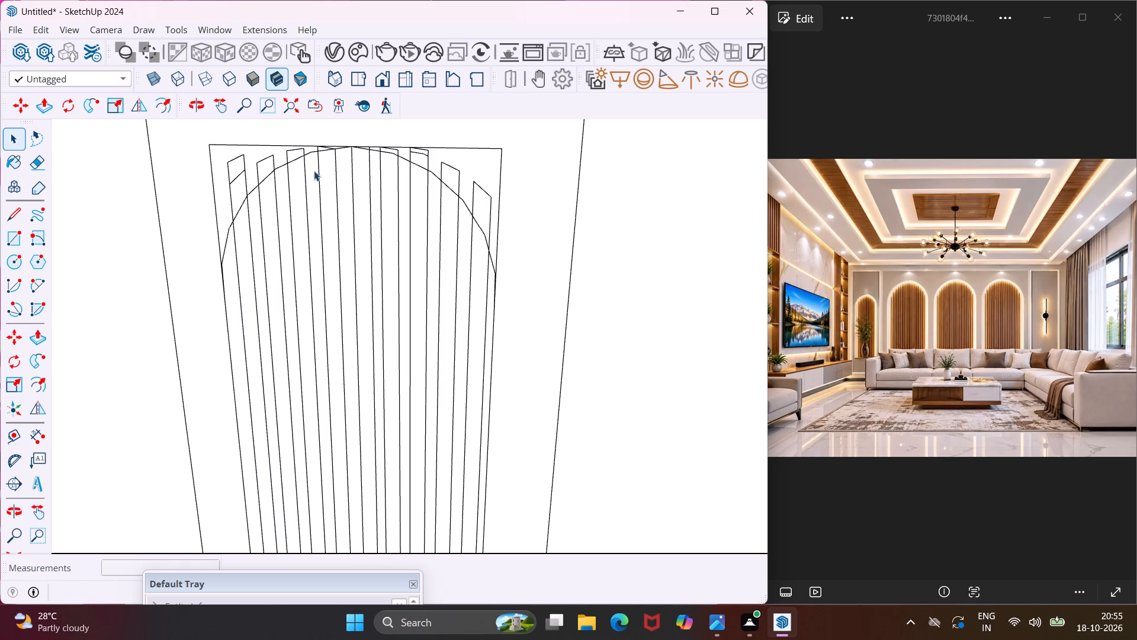
Erase the edges of the two leftmost strips that extend above the arch curve.
{"action": "key", "text": "e"}
{"action": "scroll", "coordinate": [223, 169], "scroll_direction": "up", "scroll_amount": 9}
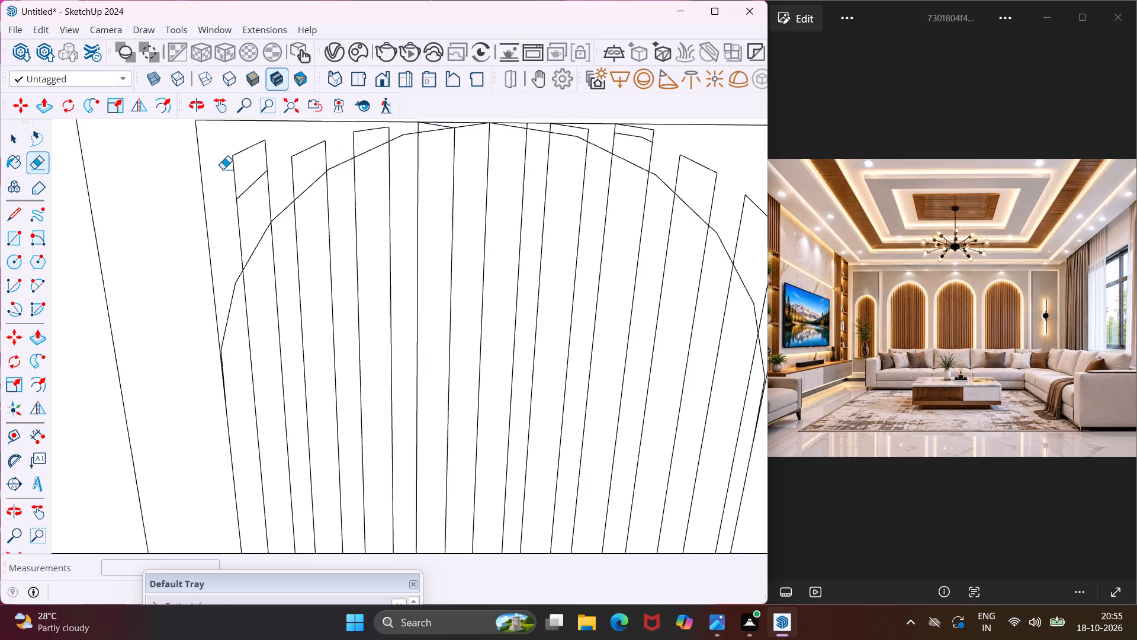
{"action": "left_click", "coordinate": [238, 172]}
{"action": "left_click", "coordinate": [250, 146]}
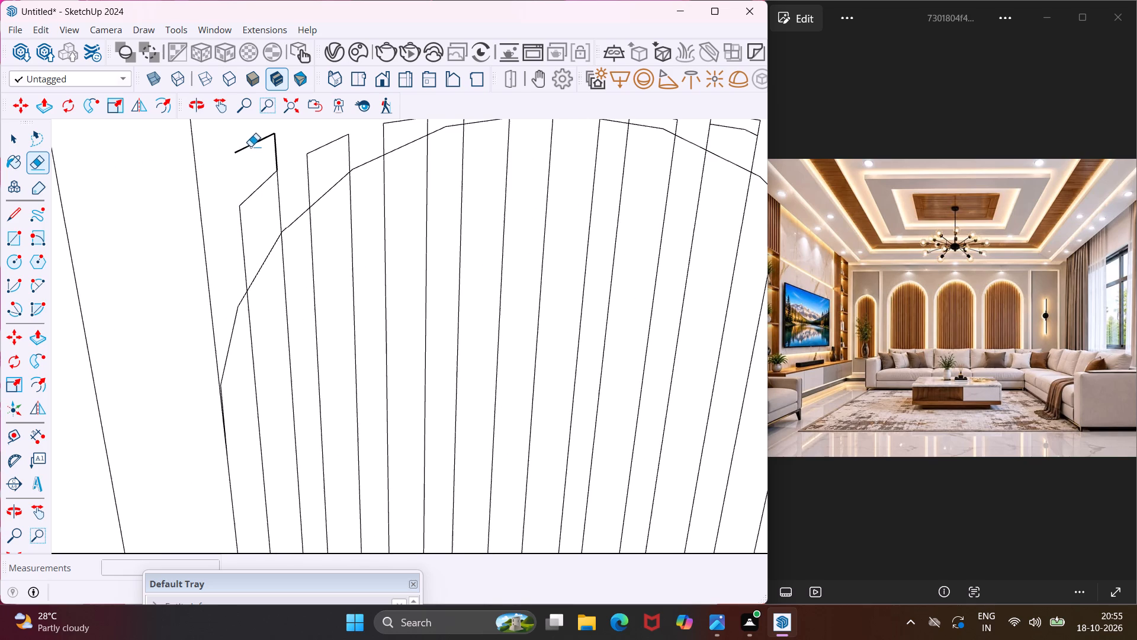
{"action": "left_click", "coordinate": [264, 188]}
{"action": "left_click", "coordinate": [262, 183]}
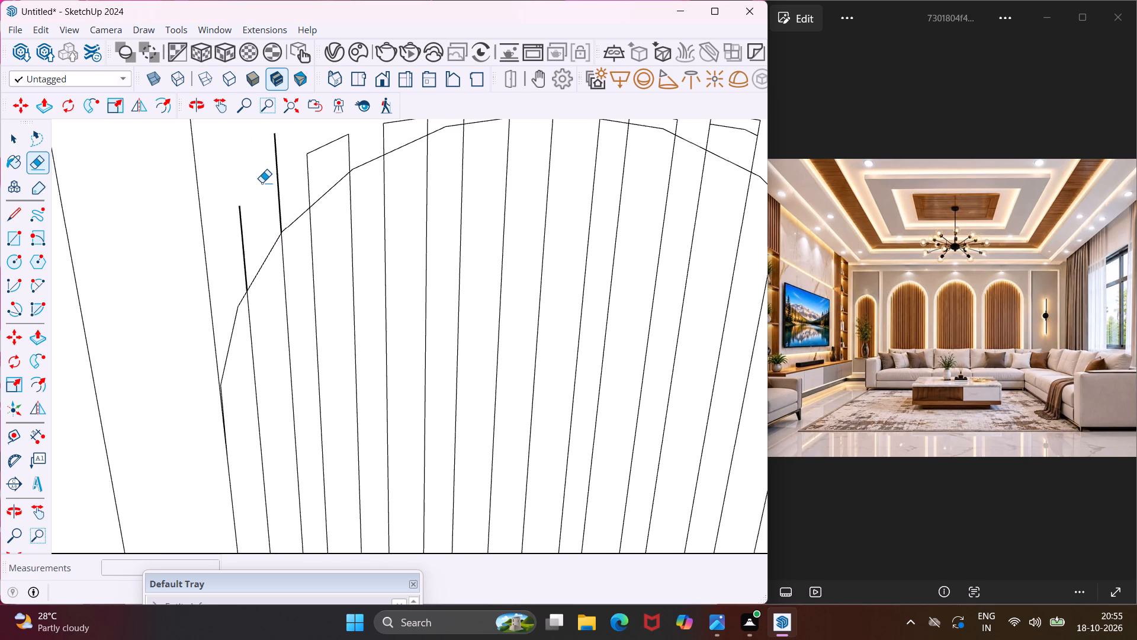
{"action": "left_click", "coordinate": [278, 194]}
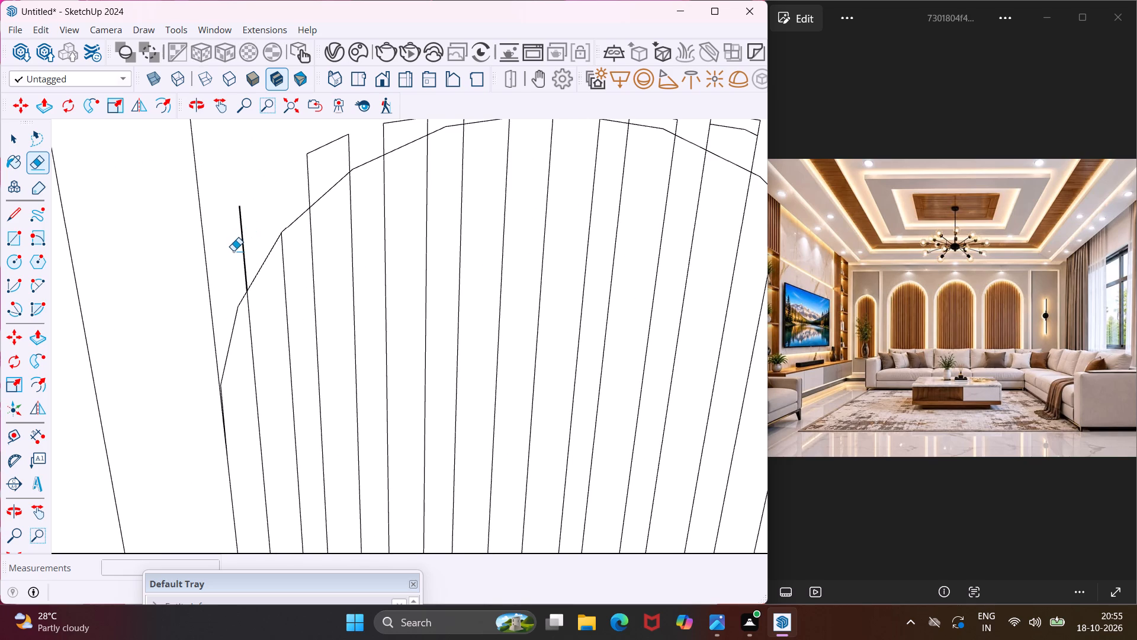
{"action": "left_click", "coordinate": [243, 258]}
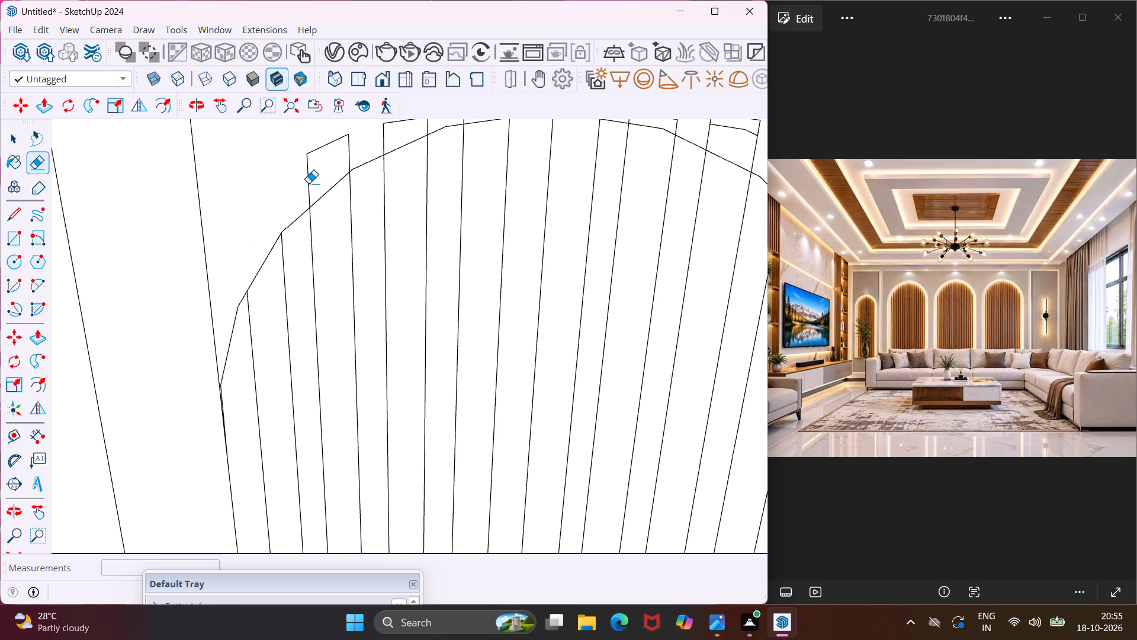
{"action": "left_click", "coordinate": [309, 181]}
{"action": "left_click", "coordinate": [351, 155]}
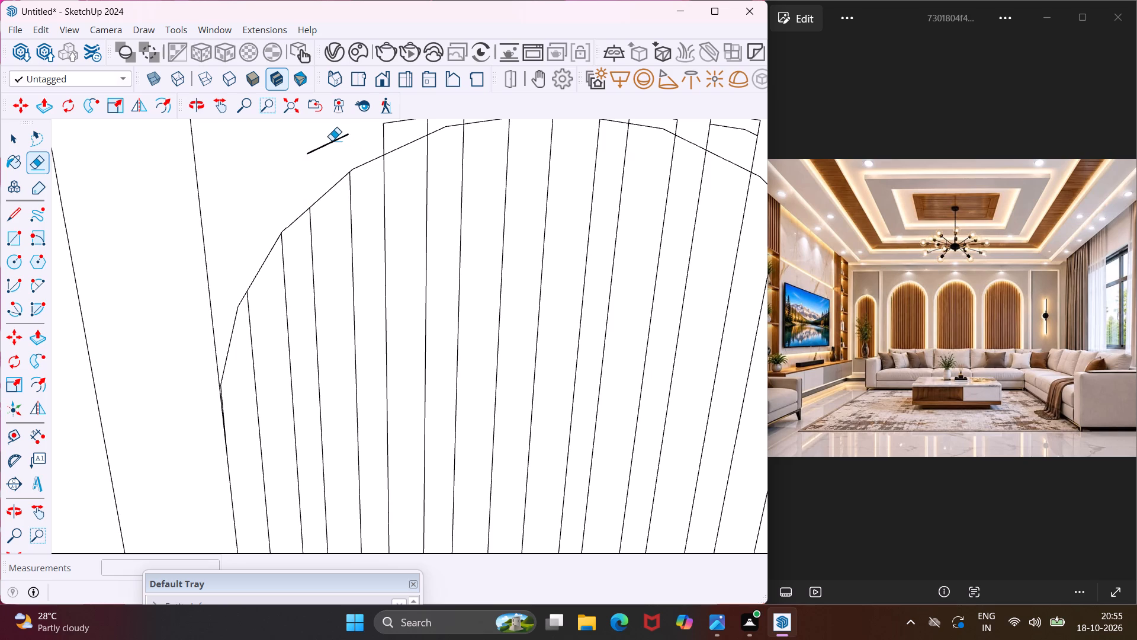
{"action": "left_click", "coordinate": [332, 139]}
{"action": "left_click", "coordinate": [323, 143]}
{"action": "left_click", "coordinate": [323, 146]}
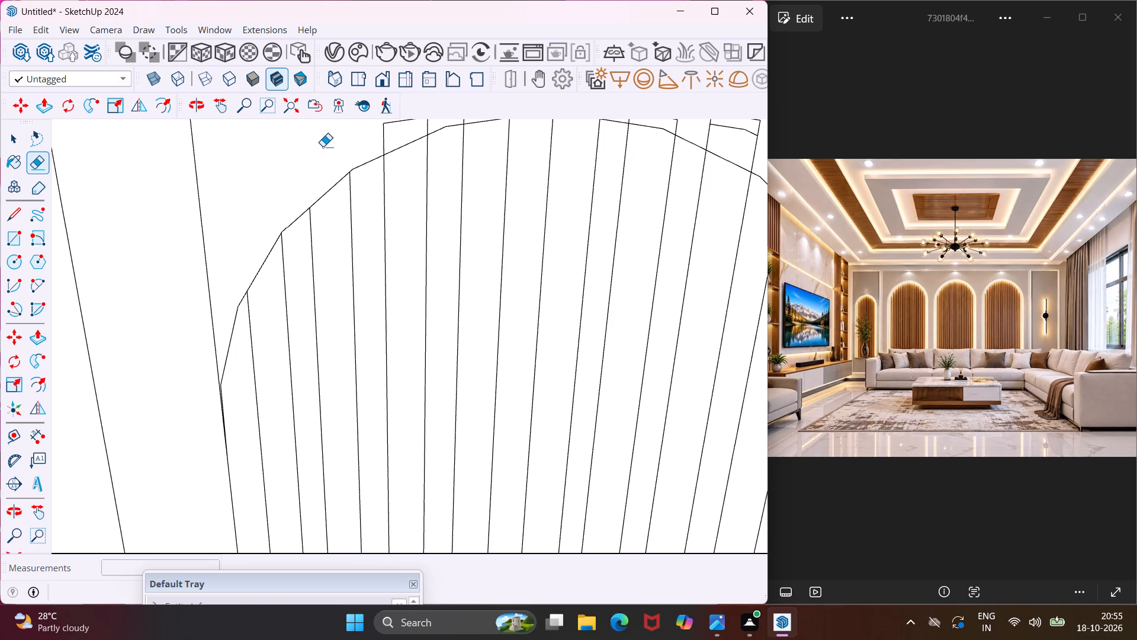
Erase the edges of the rightmost strip that extend above the arch curve.
{"action": "scroll", "coordinate": [289, 153], "scroll_direction": "down", "scroll_amount": 10}
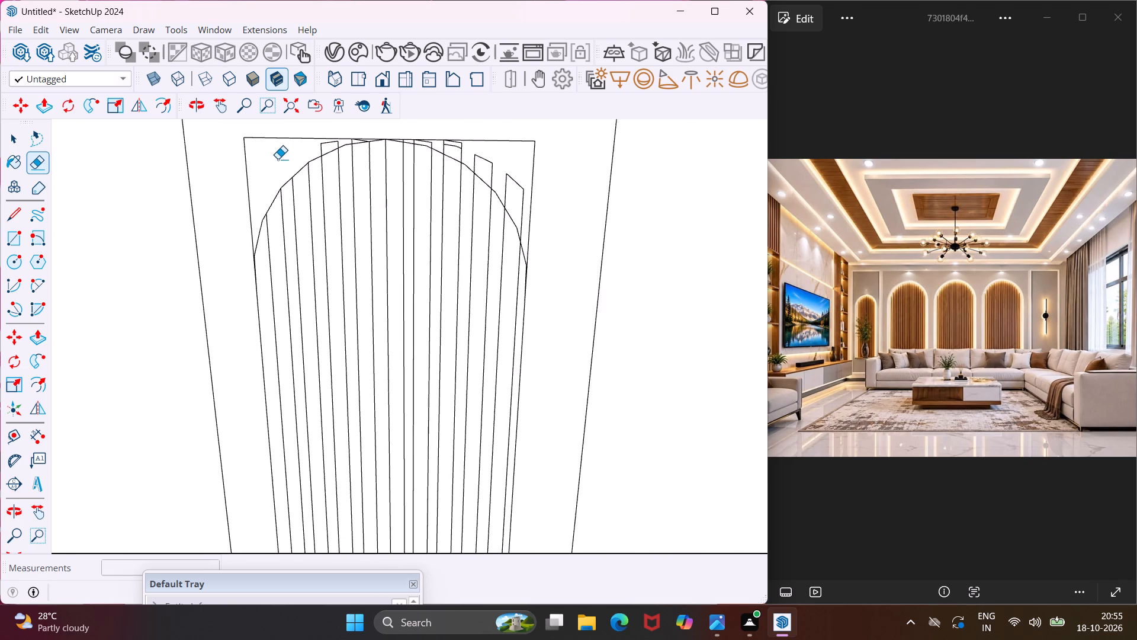
{"action": "scroll", "coordinate": [278, 159], "scroll_direction": "down", "scroll_amount": 4}
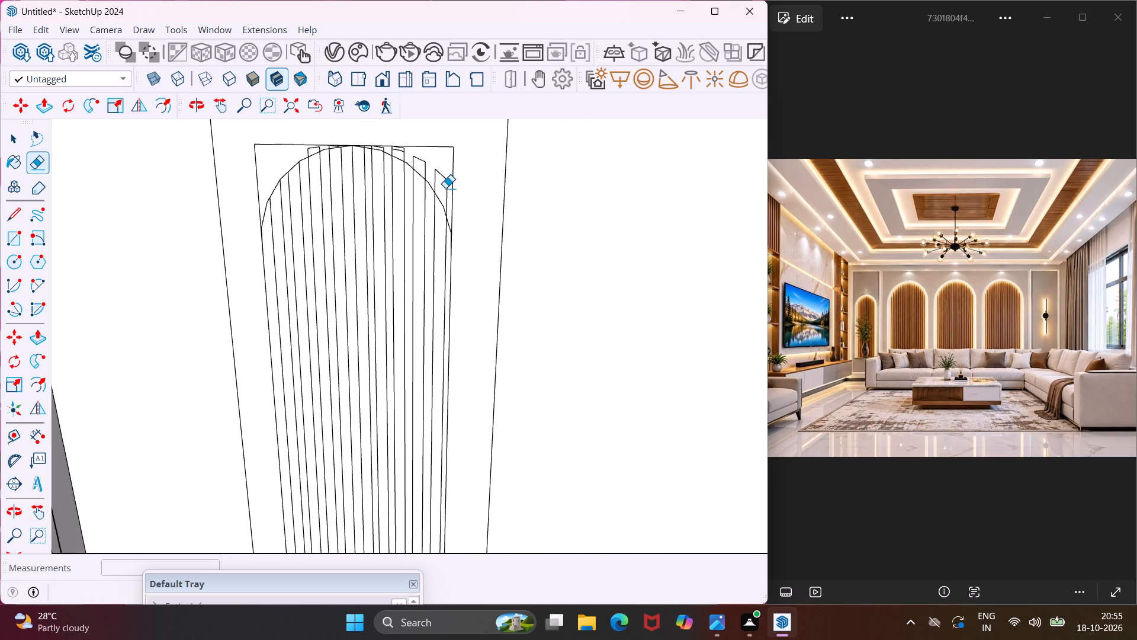
{"action": "scroll", "coordinate": [445, 188], "scroll_direction": "up", "scroll_amount": 12}
{"action": "left_click", "coordinate": [449, 194]}
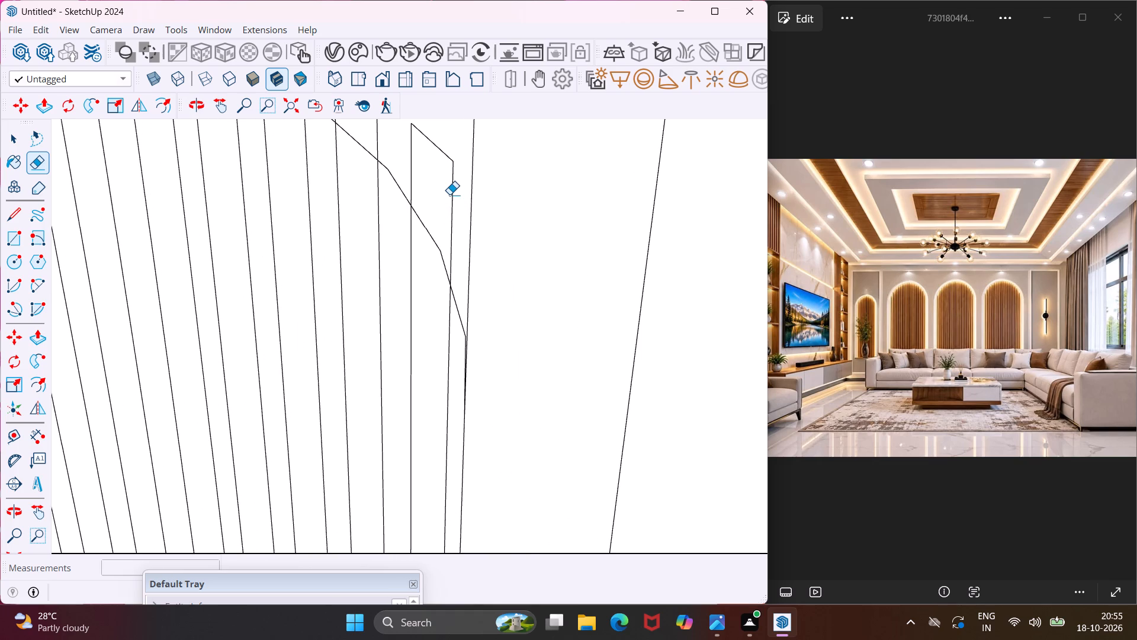
{"action": "left_click", "coordinate": [455, 183]}
{"action": "left_click", "coordinate": [449, 154]}
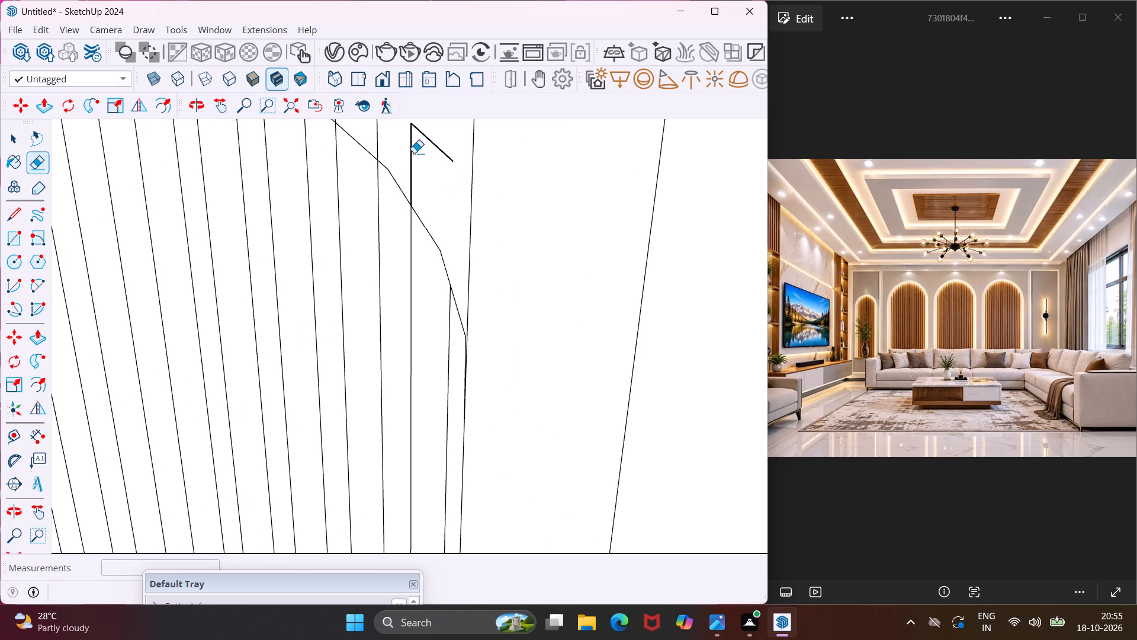
{"action": "left_click", "coordinate": [414, 153]}
{"action": "left_click", "coordinate": [413, 149]}
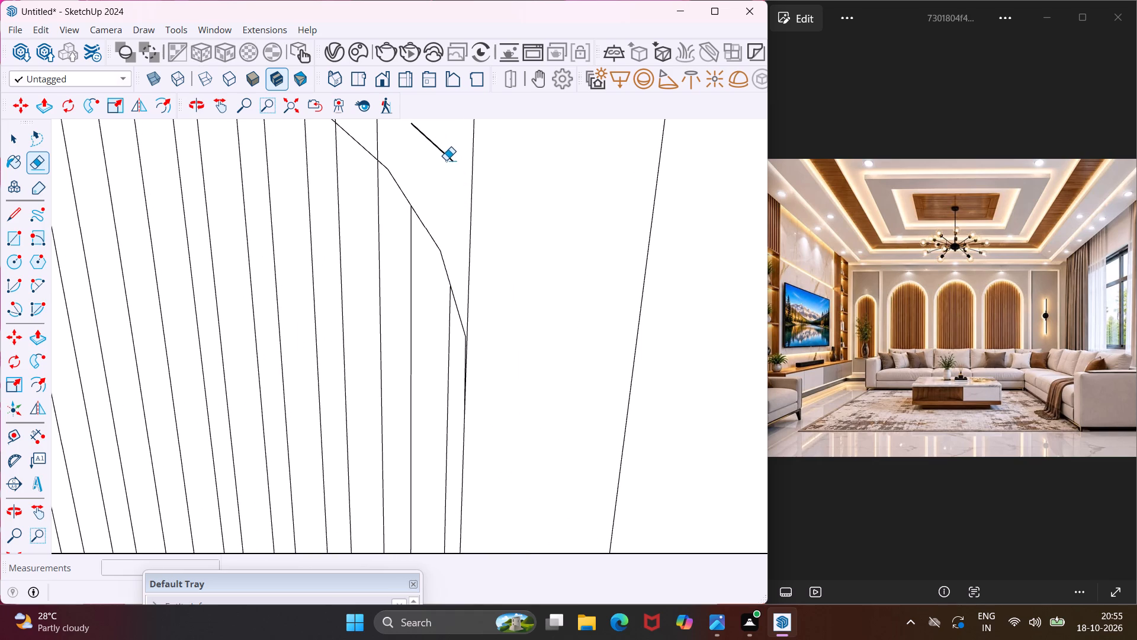
{"action": "left_click", "coordinate": [449, 160]}
Erase the side and top edges of the second strip from the right that stick out above the arch.
{"action": "scroll", "coordinate": [452, 164], "scroll_direction": "down", "scroll_amount": 8}
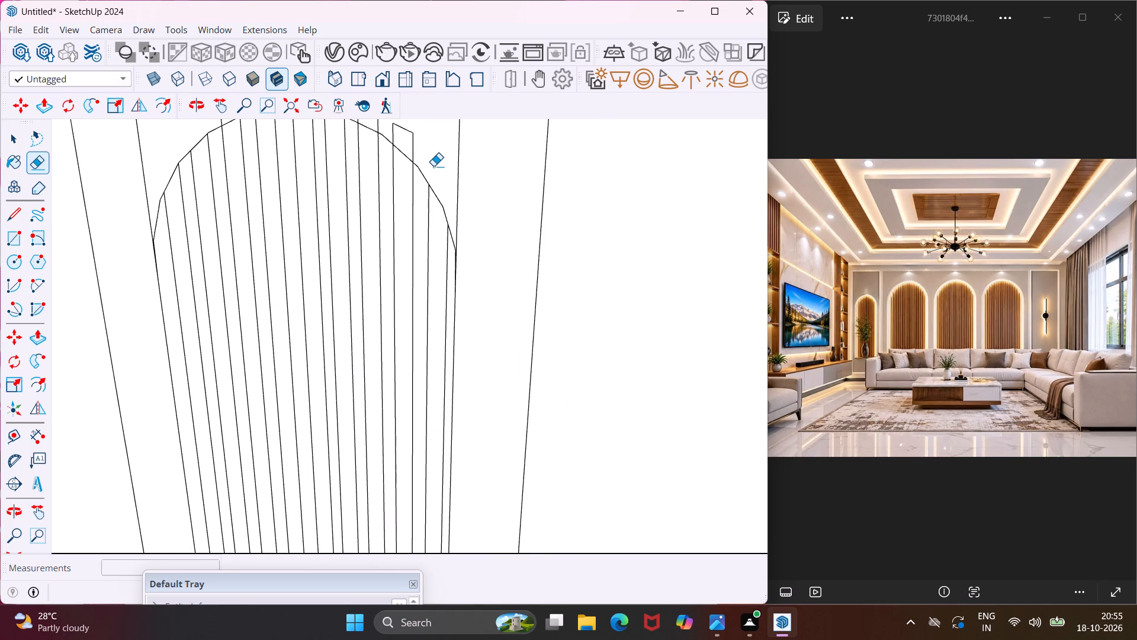
{"action": "scroll", "coordinate": [433, 166], "scroll_direction": "down", "scroll_amount": 6}
{"action": "scroll", "coordinate": [418, 139], "scroll_direction": "up", "scroll_amount": 9}
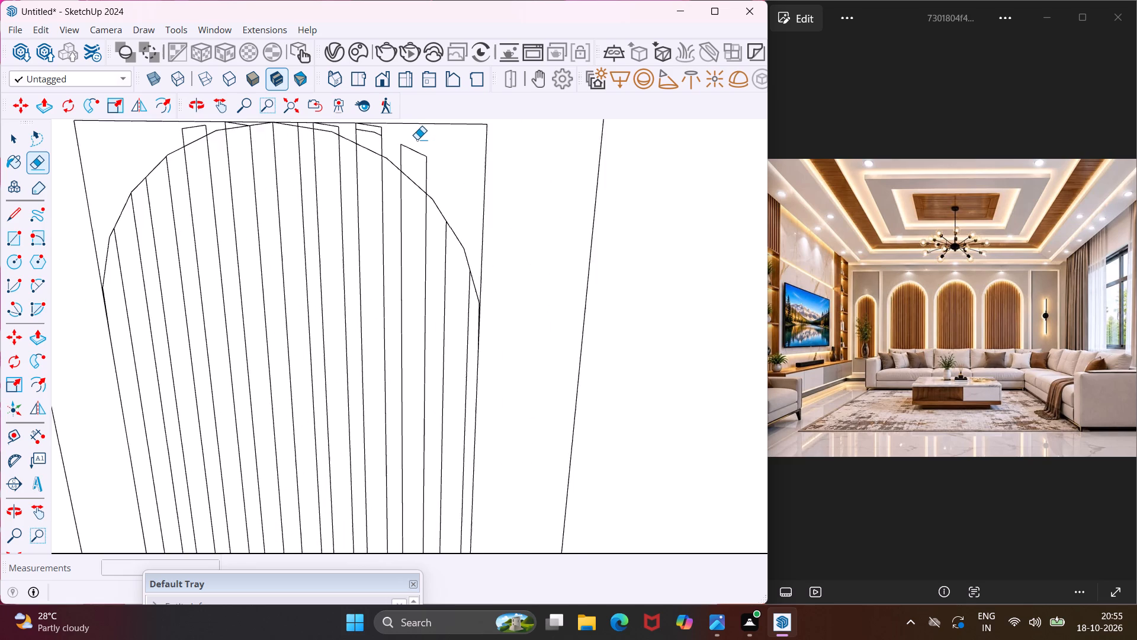
{"action": "scroll", "coordinate": [417, 139], "scroll_direction": "up", "scroll_amount": 7}
{"action": "left_click", "coordinate": [404, 166]}
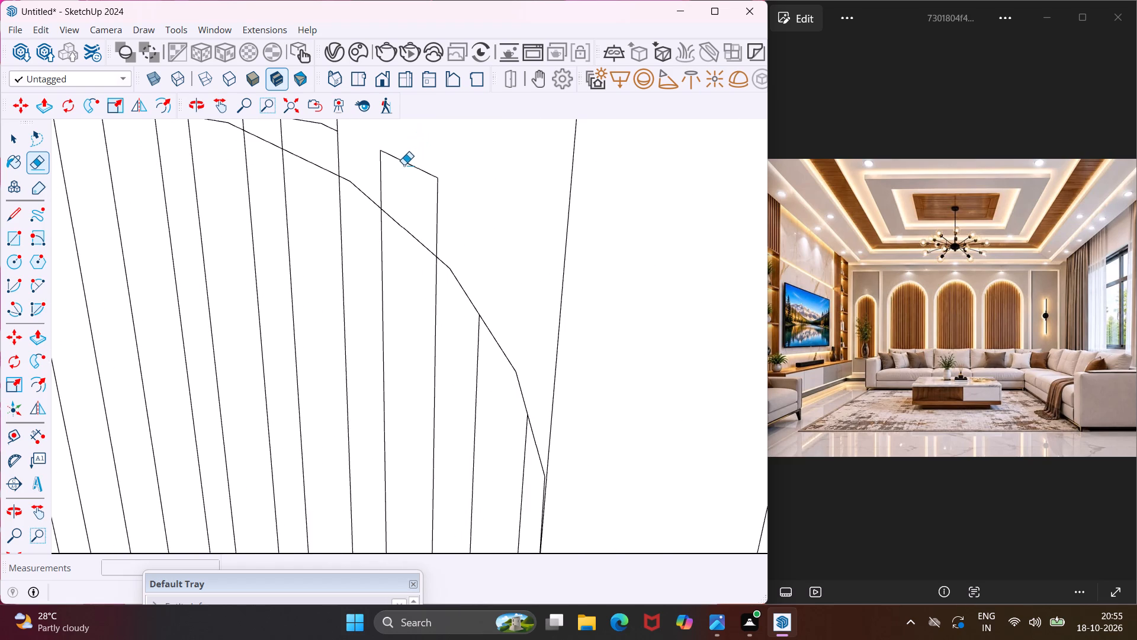
{"action": "left_click", "coordinate": [432, 194]}
{"action": "left_click", "coordinate": [431, 178]}
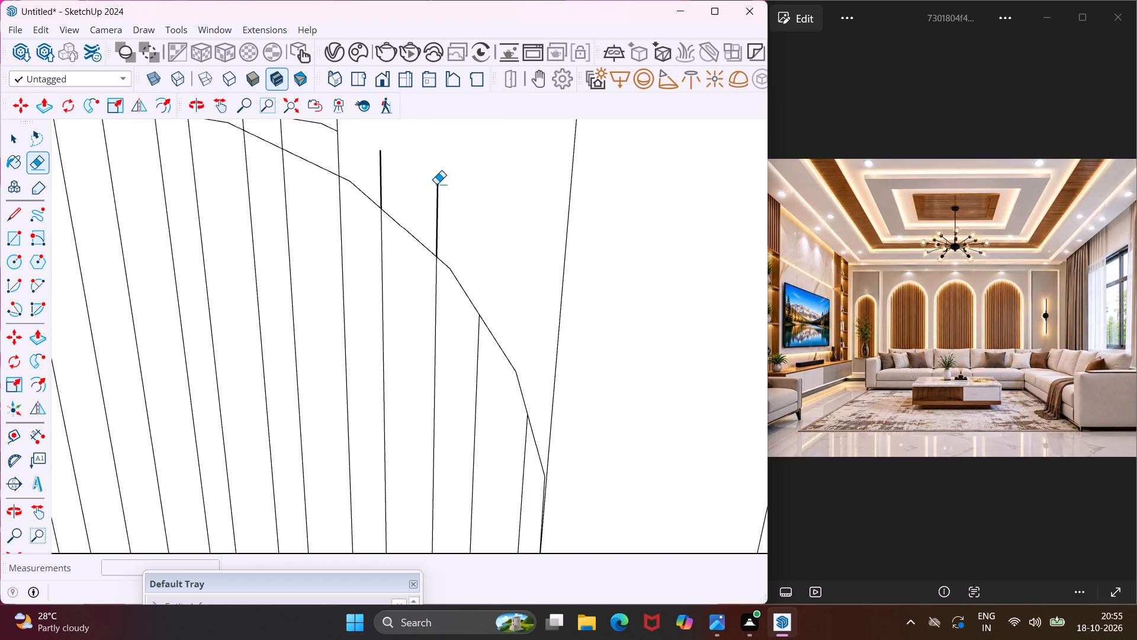
{"action": "left_click", "coordinate": [439, 184]}
{"action": "left_click", "coordinate": [381, 168]}
Erase the side edges and both top lines of the third strip from the right above the arch curve.
{"action": "scroll", "coordinate": [380, 167], "scroll_direction": "down", "scroll_amount": 4}
{"action": "left_click", "coordinate": [354, 151]}
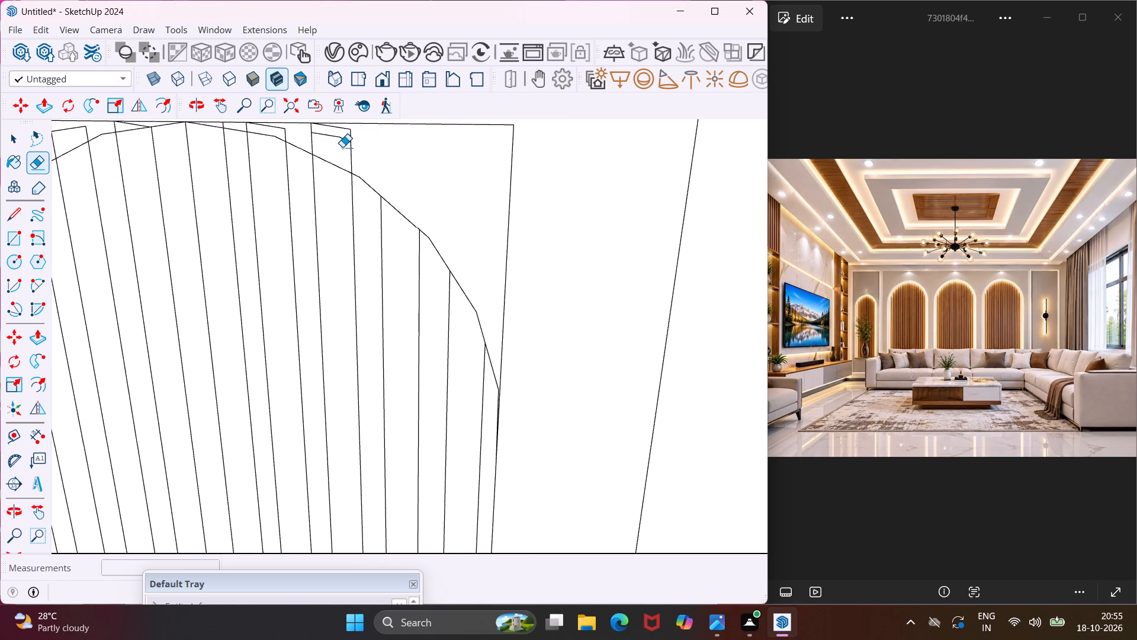
{"action": "left_click", "coordinate": [330, 136]}
{"action": "left_click", "coordinate": [310, 141]}
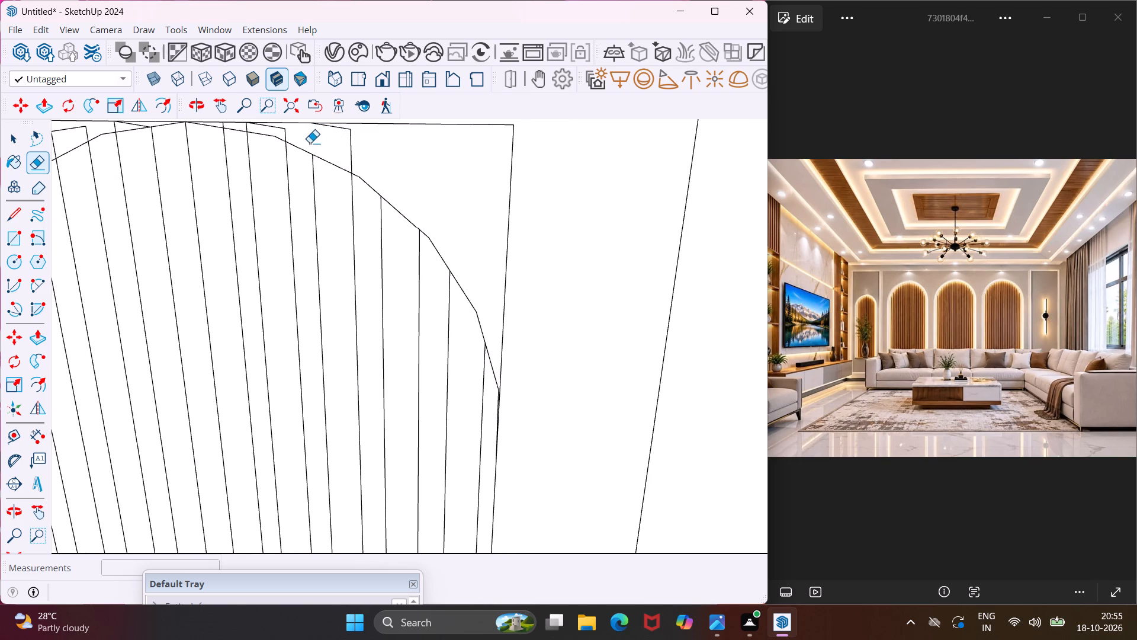
{"action": "left_click", "coordinate": [352, 161]}
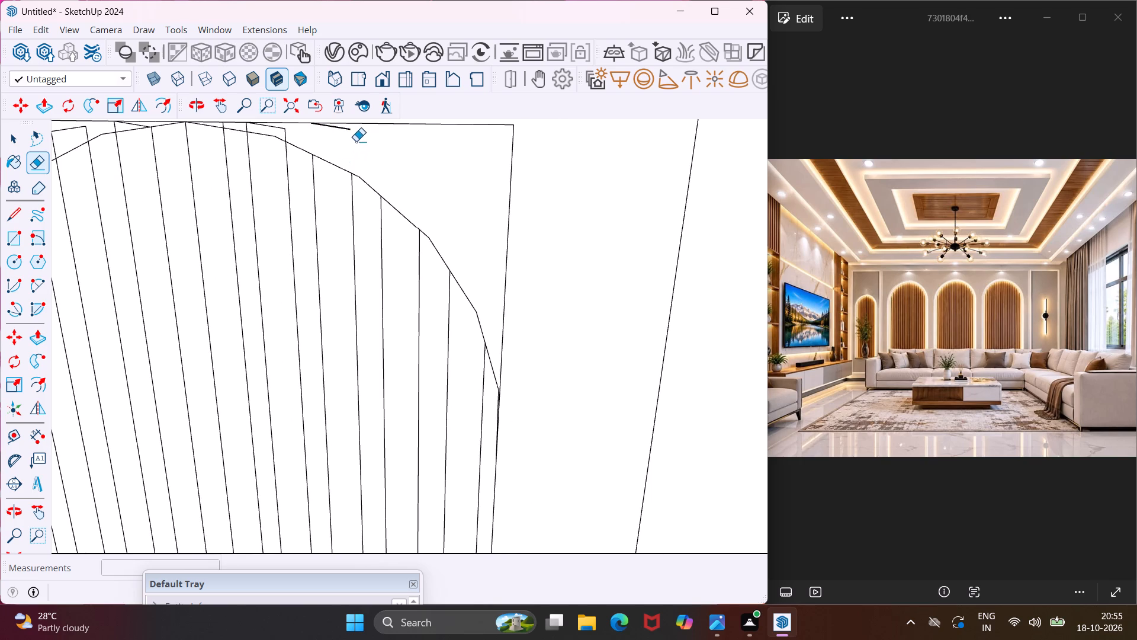
{"action": "scroll", "coordinate": [353, 127], "scroll_direction": "up", "scroll_amount": 7}
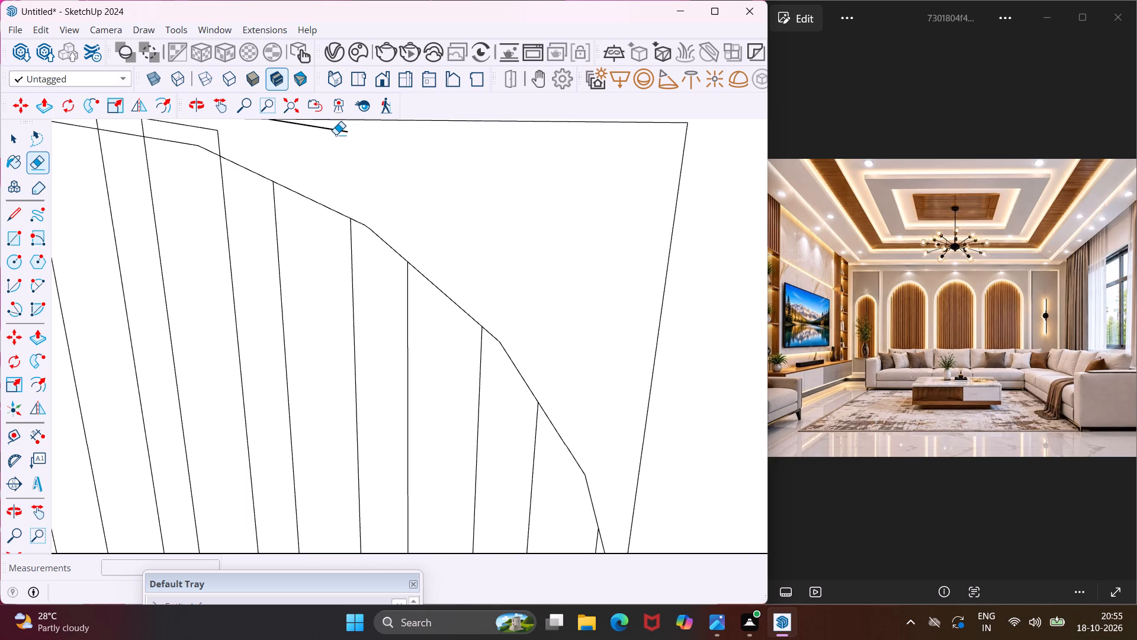
{"action": "left_click", "coordinate": [341, 131]}
Erase the third strip from the left's overhang above the arch, including the tiny leftover edge at its top corner.
{"action": "scroll", "coordinate": [333, 135], "scroll_direction": "down", "scroll_amount": 4}
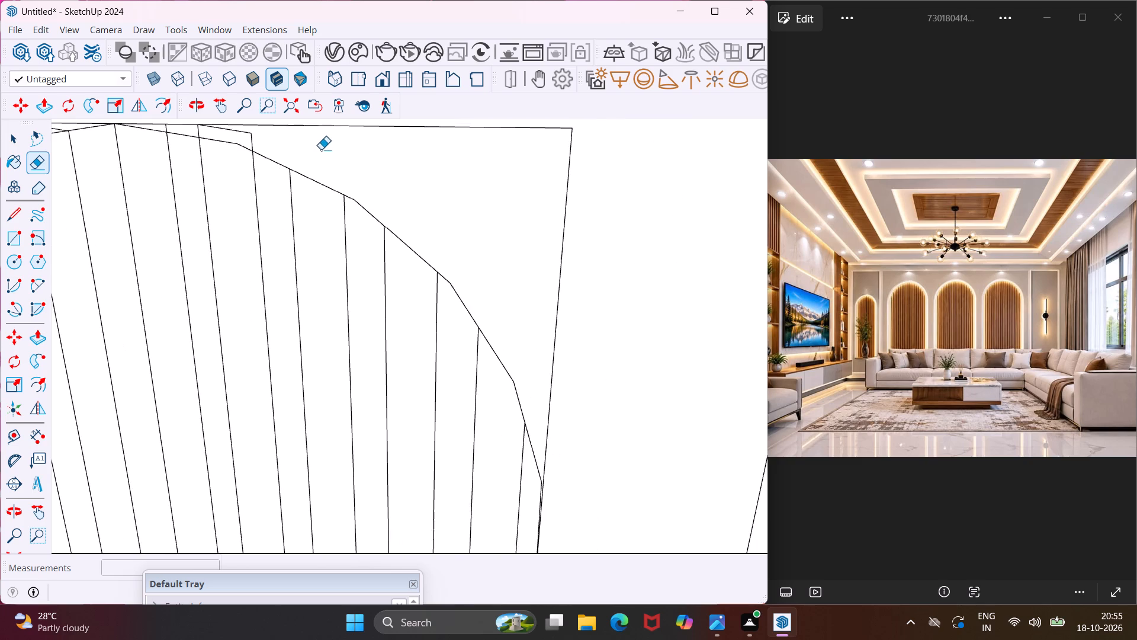
{"action": "middle_click_drag", "start_coordinate": [323, 148], "coordinate": [433, 215]}
{"action": "scroll", "coordinate": [423, 210], "scroll_direction": "down", "scroll_amount": 7}
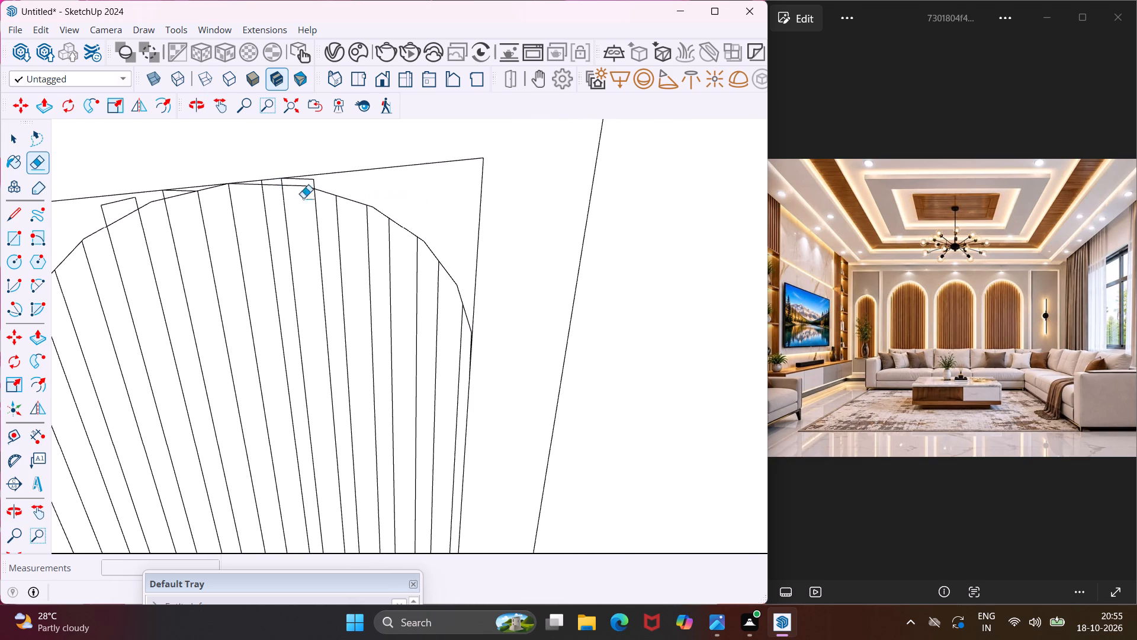
{"action": "scroll", "coordinate": [100, 202], "scroll_direction": "up", "scroll_amount": 13}
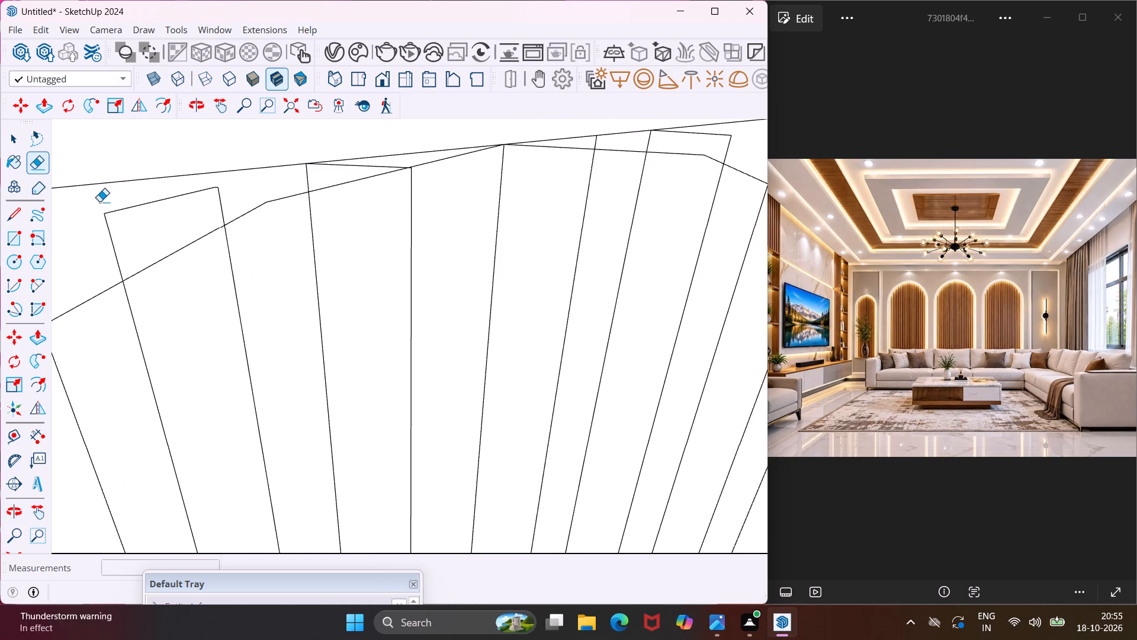
{"action": "left_click", "coordinate": [111, 241]}
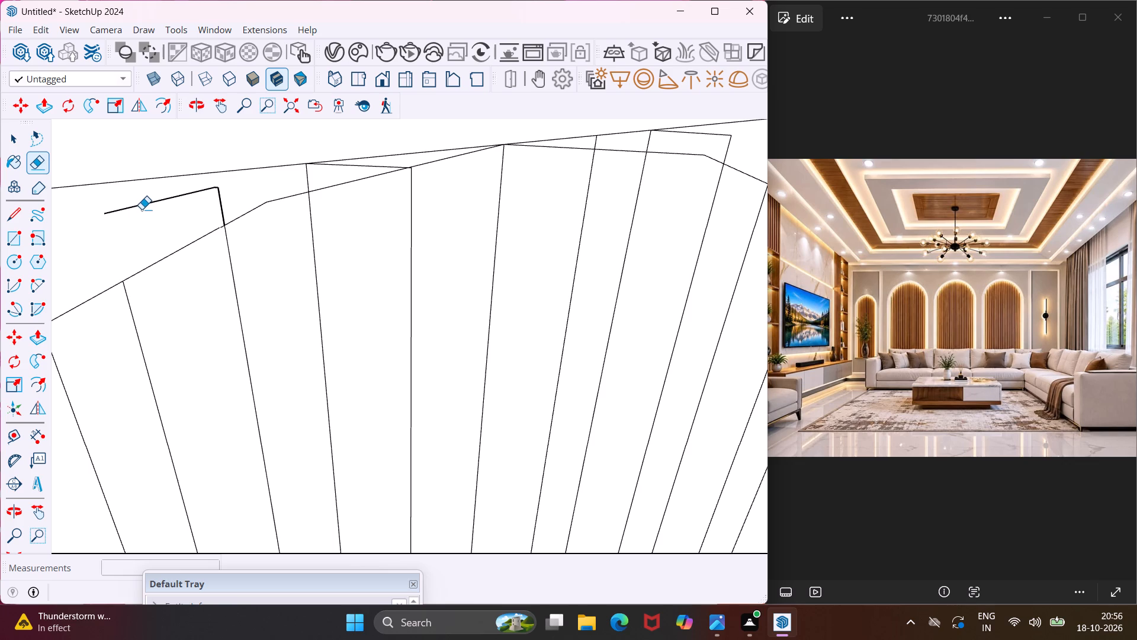
{"action": "left_click", "coordinate": [141, 207]}
{"action": "left_click", "coordinate": [220, 202]}
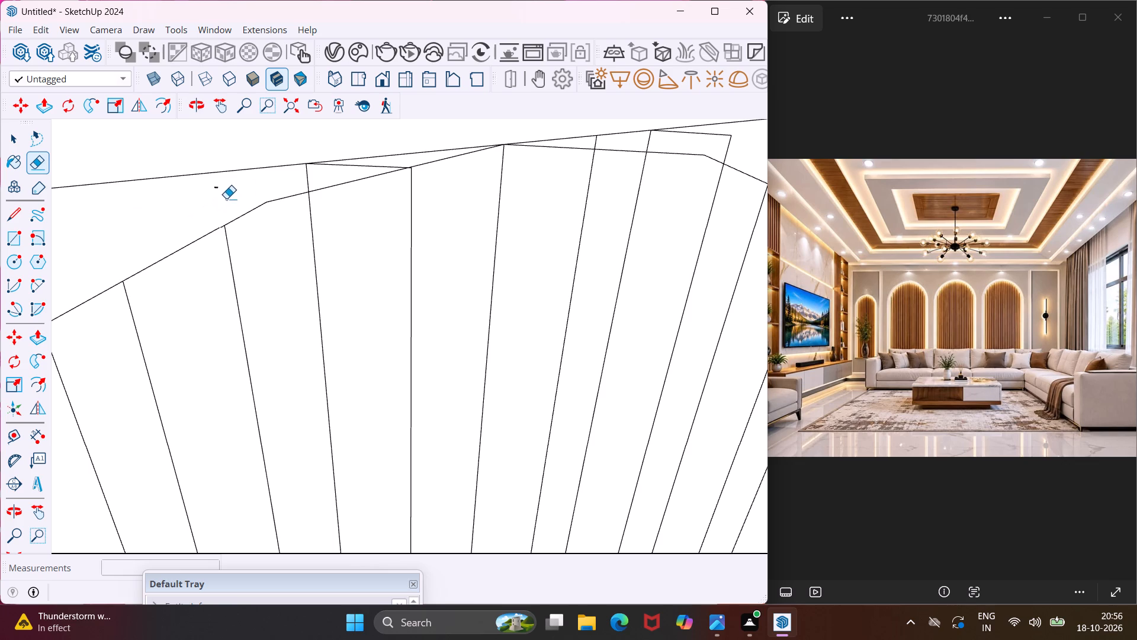
{"action": "scroll", "coordinate": [208, 187], "scroll_direction": "up", "scroll_amount": 5}
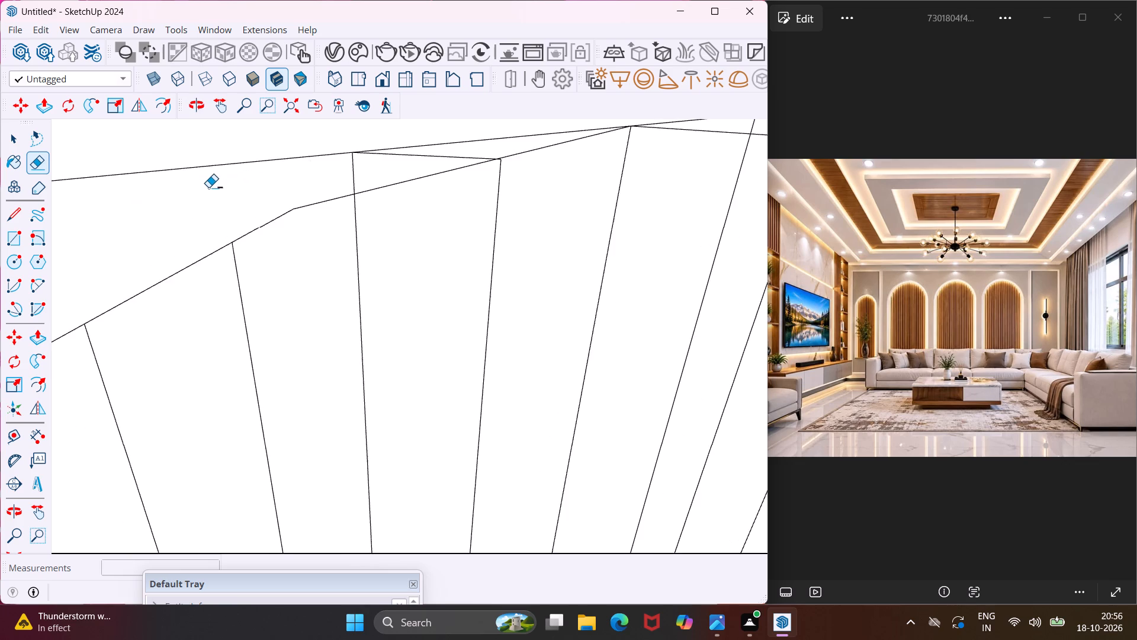
{"action": "scroll", "coordinate": [208, 187], "scroll_direction": "up", "scroll_amount": 3}
{"action": "left_click", "coordinate": [226, 187]}
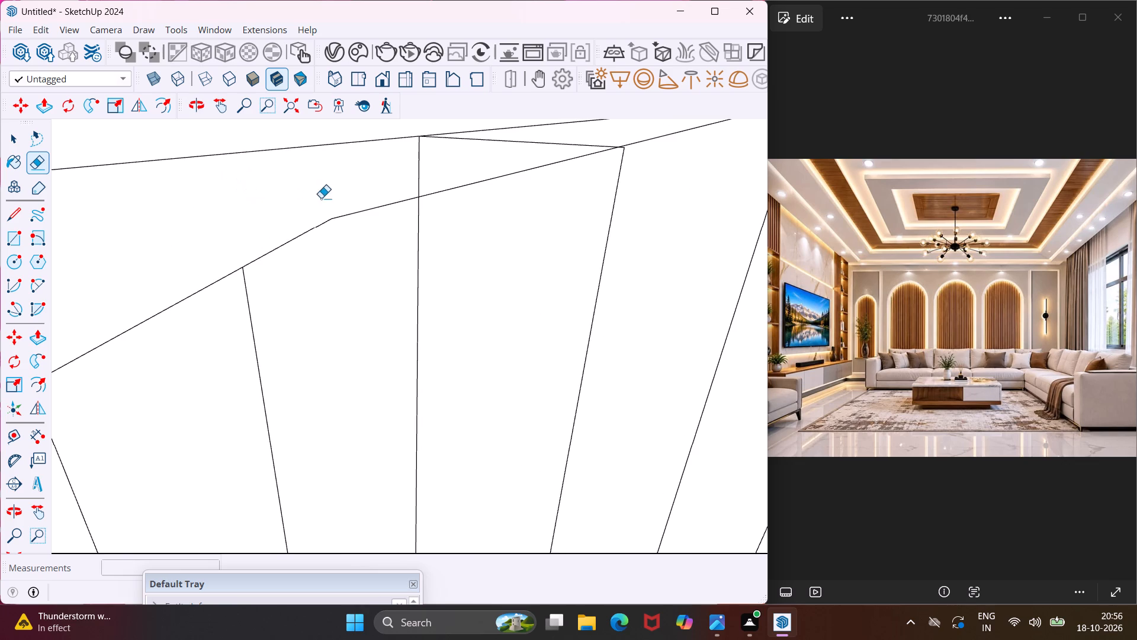
Erase the side and top edges that stick out above the arch on the strip just left of the arch's peak.
{"action": "left_click", "coordinate": [417, 171]}
{"action": "left_click", "coordinate": [510, 142]}
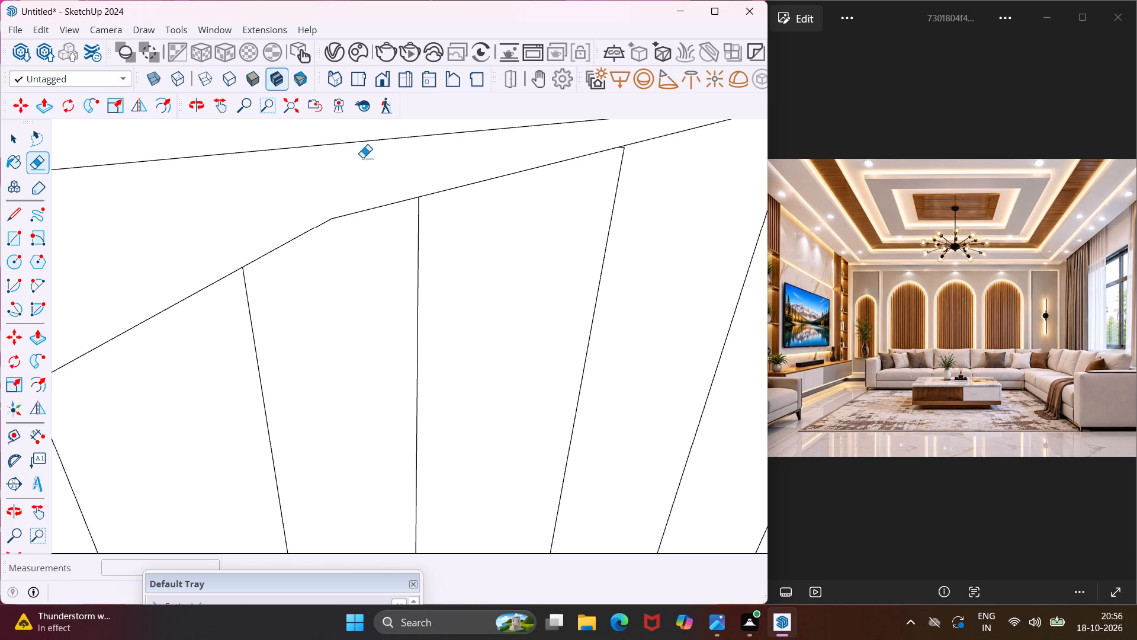
Erase the side edge projecting above the arch on the strip that starts at the arch's peak.
{"action": "scroll", "coordinate": [344, 163], "scroll_direction": "down", "scroll_amount": 10}
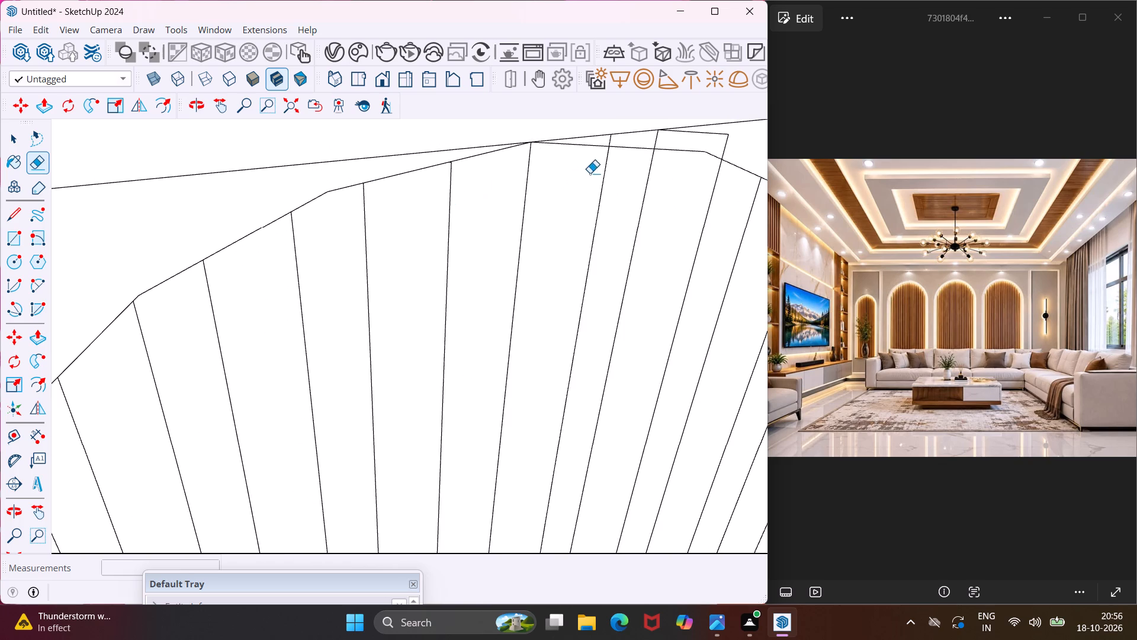
{"action": "scroll", "coordinate": [606, 148], "scroll_direction": "up", "scroll_amount": 7}
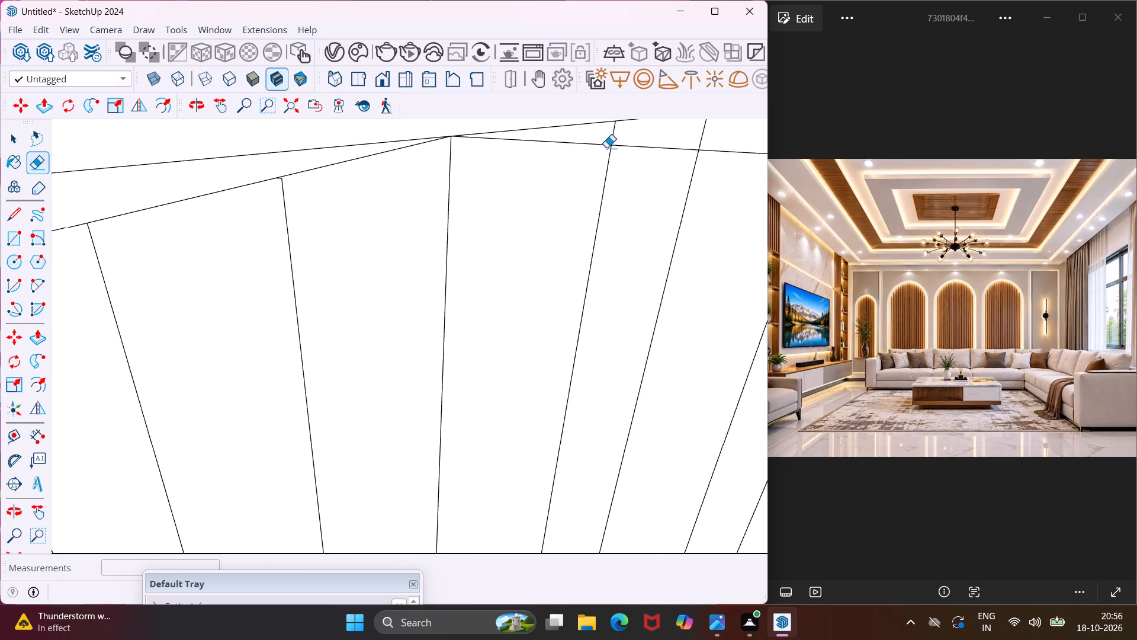
{"action": "left_click", "coordinate": [615, 133]}
{"action": "scroll", "coordinate": [438, 150], "scroll_direction": "down", "scroll_amount": 1}
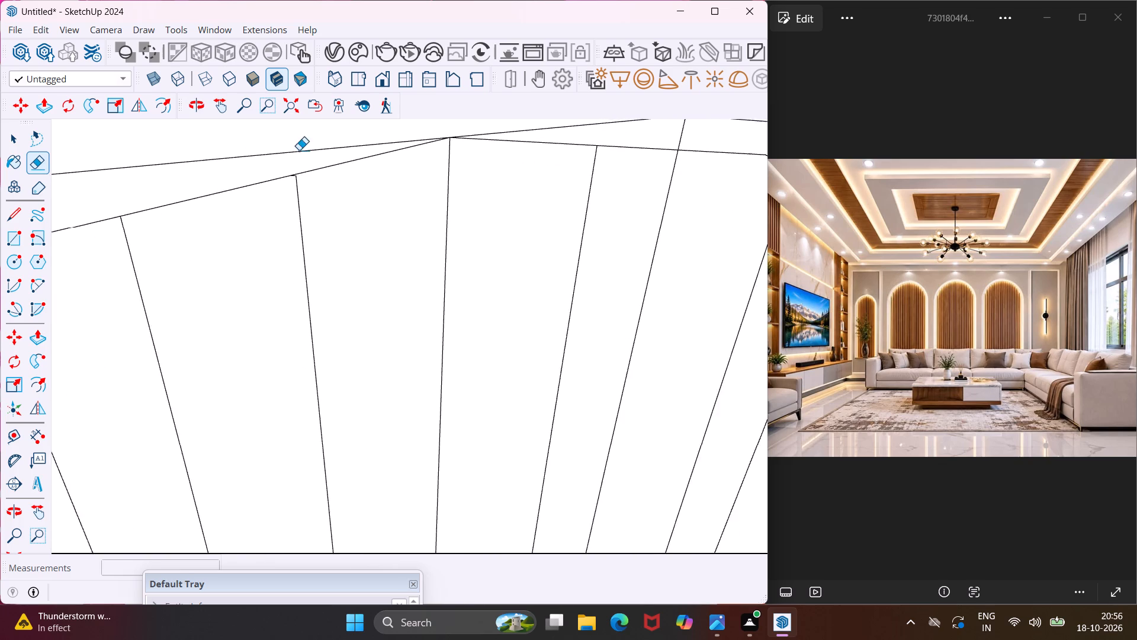
Erase the two side edges and top line above the arch on the last untrimmed strip, just right of the peak.
{"action": "scroll", "coordinate": [299, 150], "scroll_direction": "down", "scroll_amount": 6}
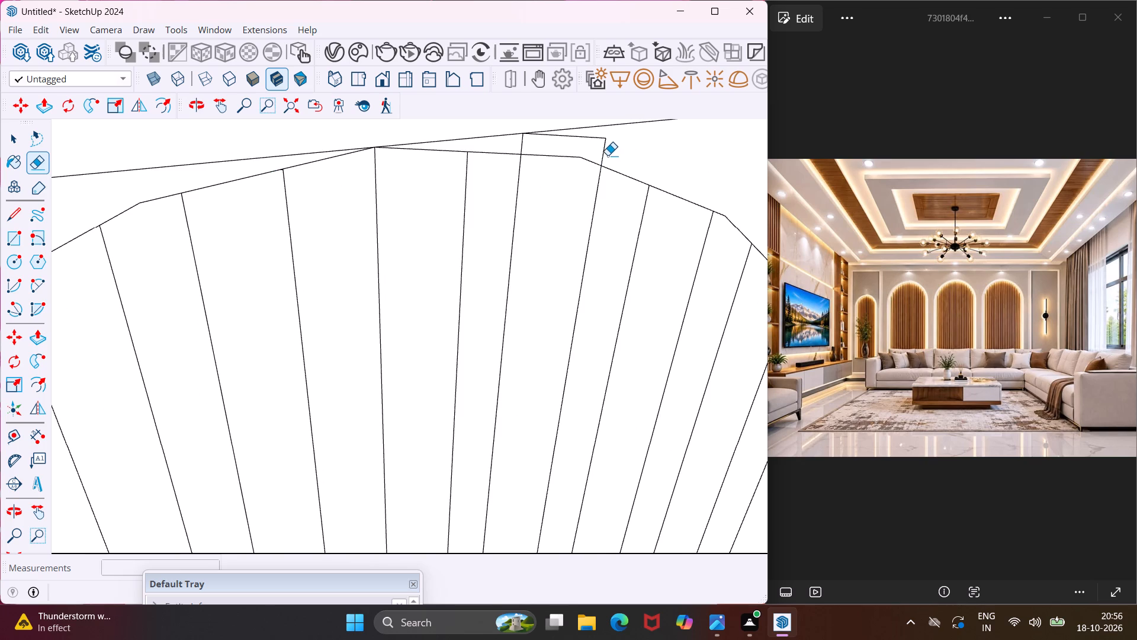
{"action": "left_click", "coordinate": [603, 152]}
{"action": "left_click", "coordinate": [591, 137]}
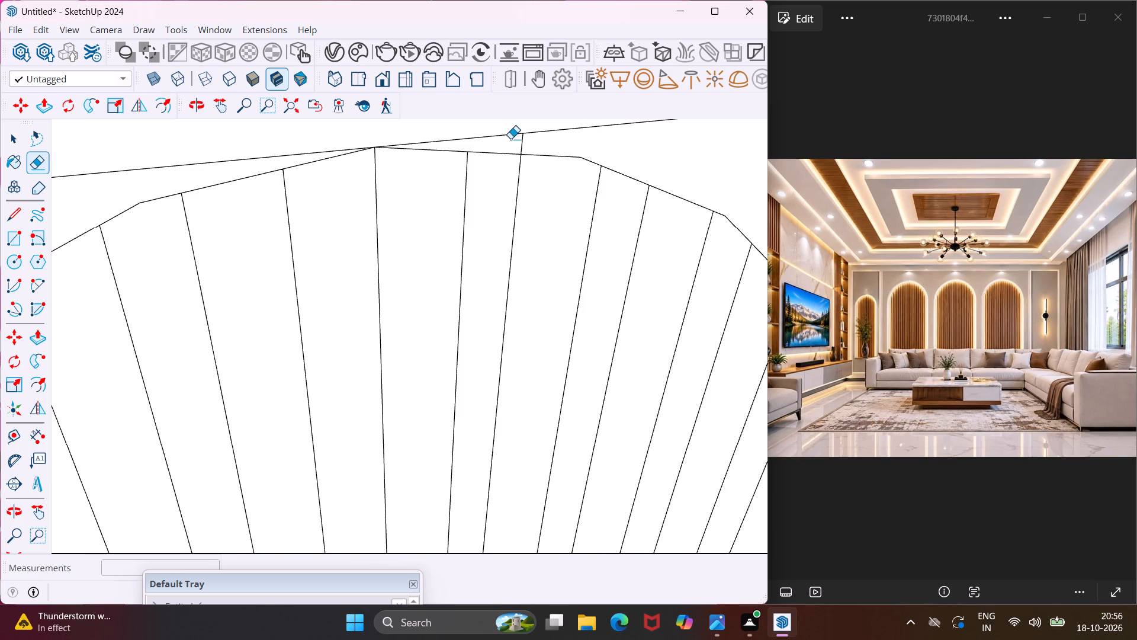
{"action": "left_click", "coordinate": [520, 144]}
{"action": "scroll", "coordinate": [521, 144], "scroll_direction": "down", "scroll_amount": 18}
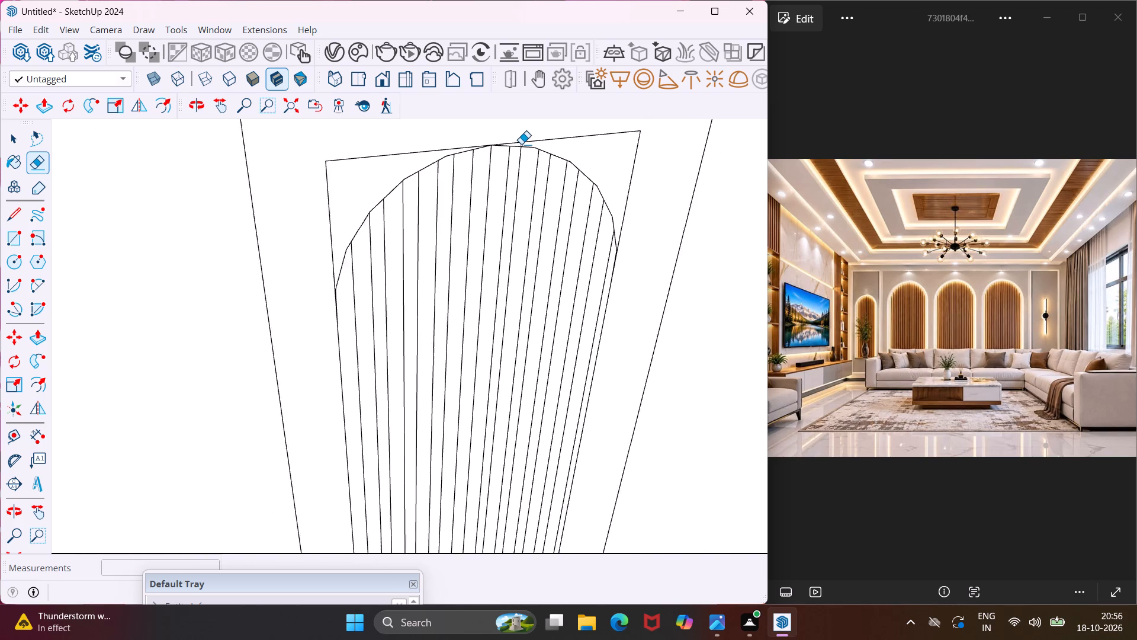
{"action": "scroll", "coordinate": [521, 144], "scroll_direction": "down", "scroll_amount": 1}
{"action": "key", "text": "Escape"}
{"action": "key", "text": "space"}
Push/Pull the wall panel face surrounding the arched rectangle outward by 1/2".
{"action": "scroll", "coordinate": [360, 185], "scroll_direction": "down", "scroll_amount": 9}
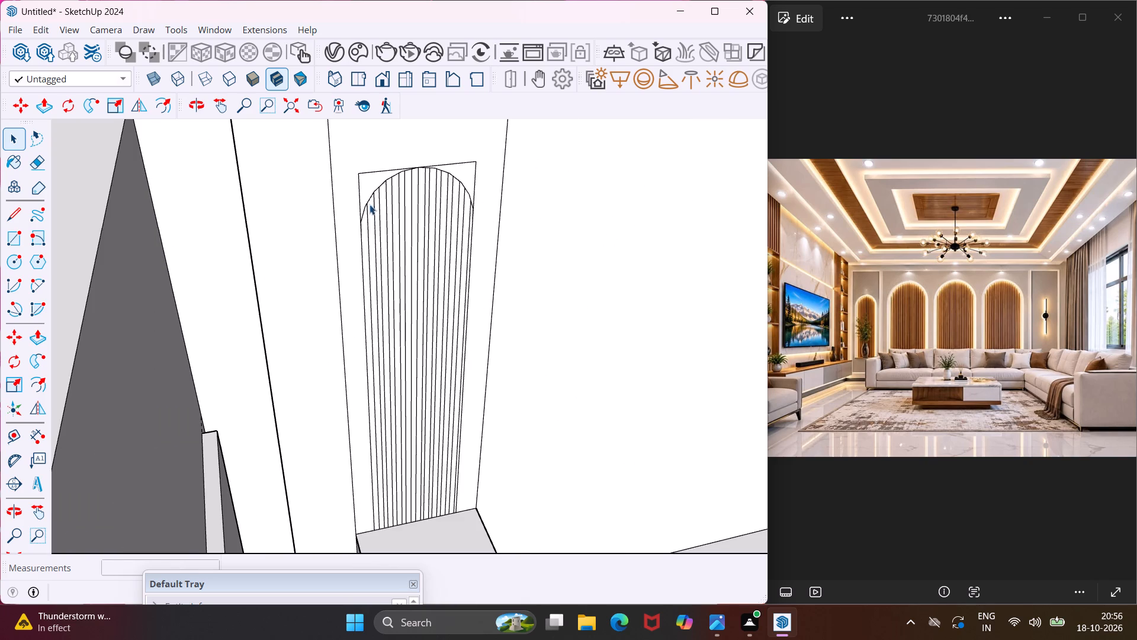
{"action": "middle_click_drag", "start_coordinate": [378, 224], "coordinate": [345, 203]}
{"action": "scroll", "coordinate": [359, 169], "scroll_direction": "up", "scroll_amount": 4}
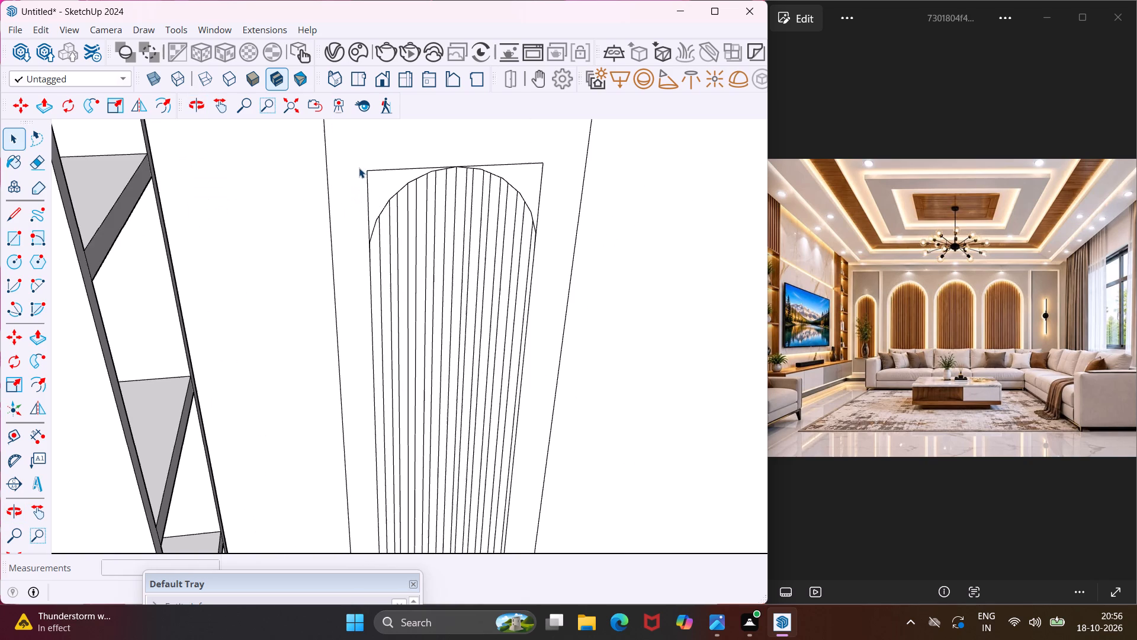
{"action": "left_click", "coordinate": [359, 167]}
{"action": "key", "text": "p"}
{"action": "left_click", "coordinate": [359, 167]}
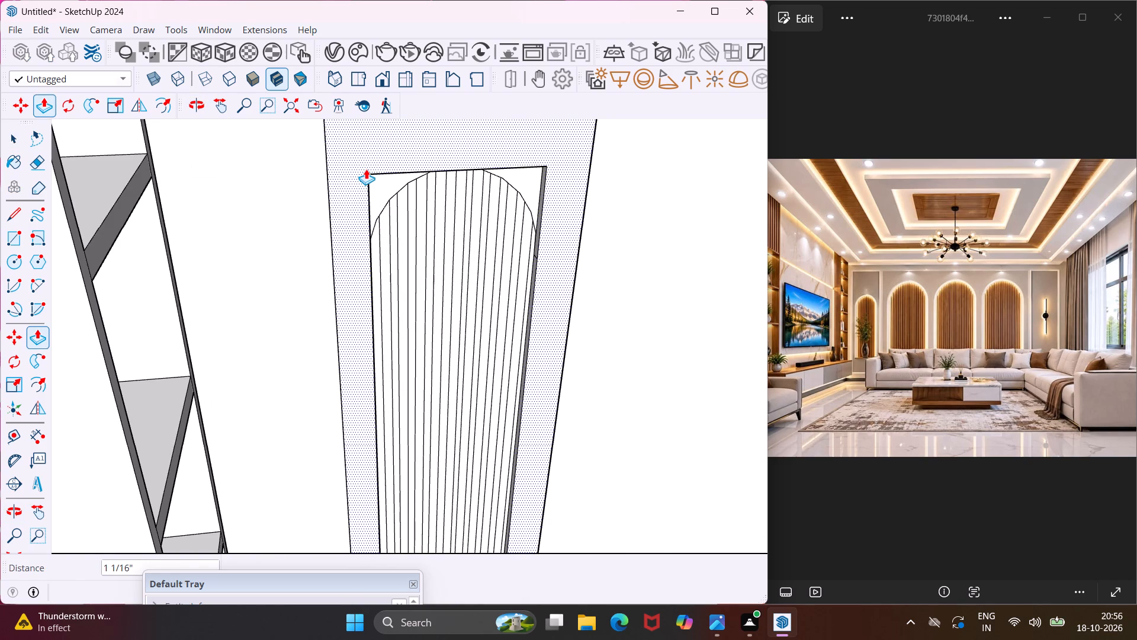
{"action": "middle_click_drag", "start_coordinate": [366, 167], "coordinate": [553, 330]}
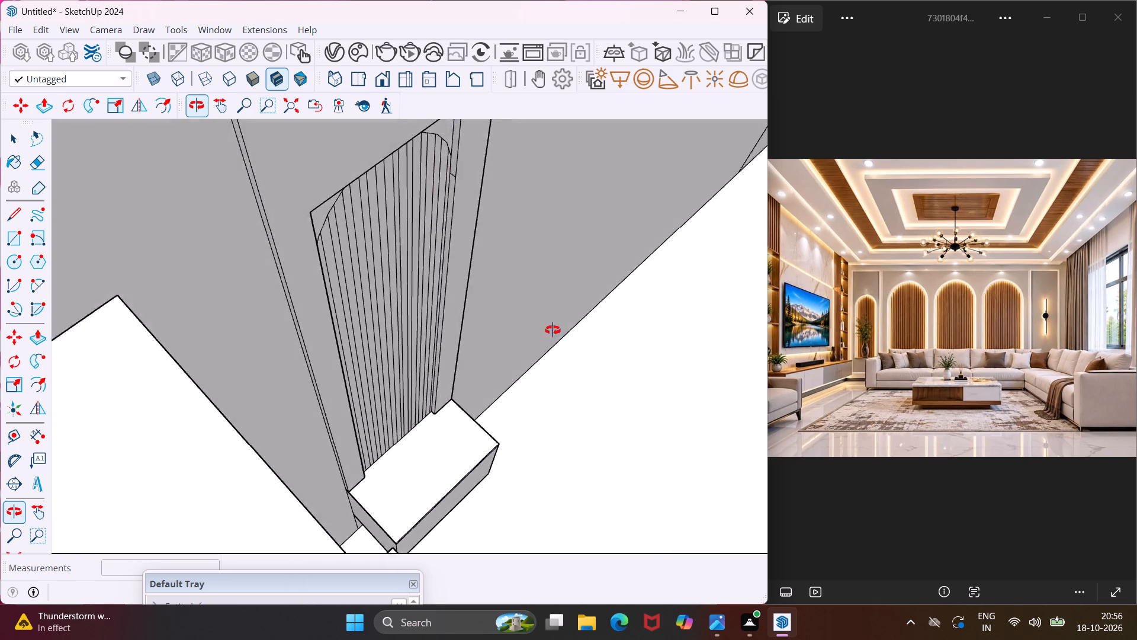
{"action": "middle_click_drag", "start_coordinate": [553, 330], "coordinate": [650, 357]}
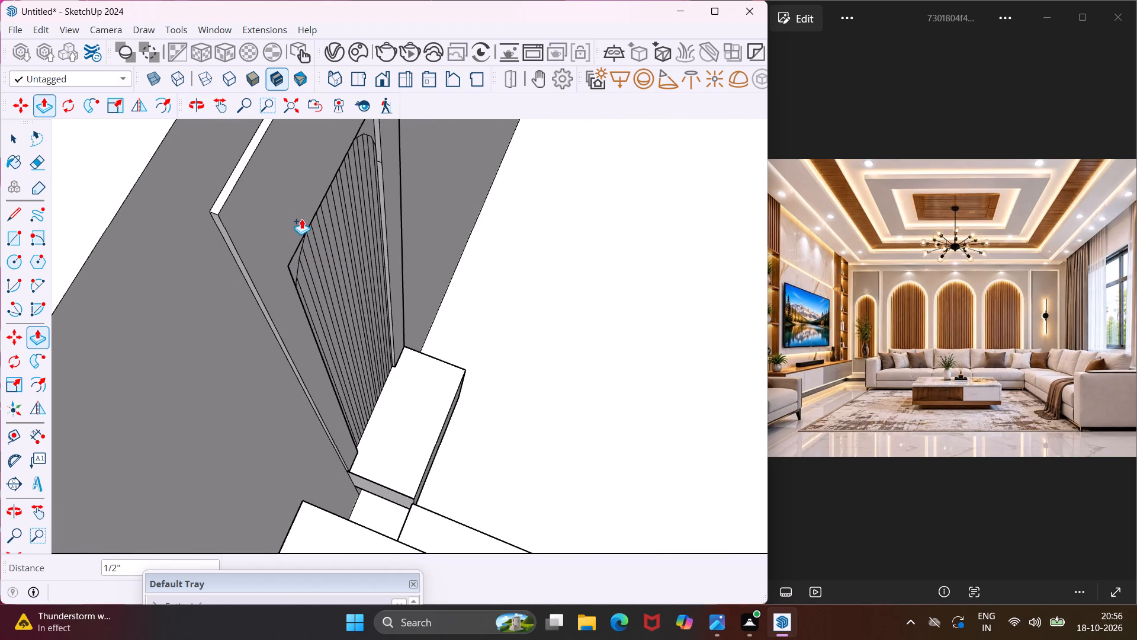
{"action": "left_click", "coordinate": [301, 217]}
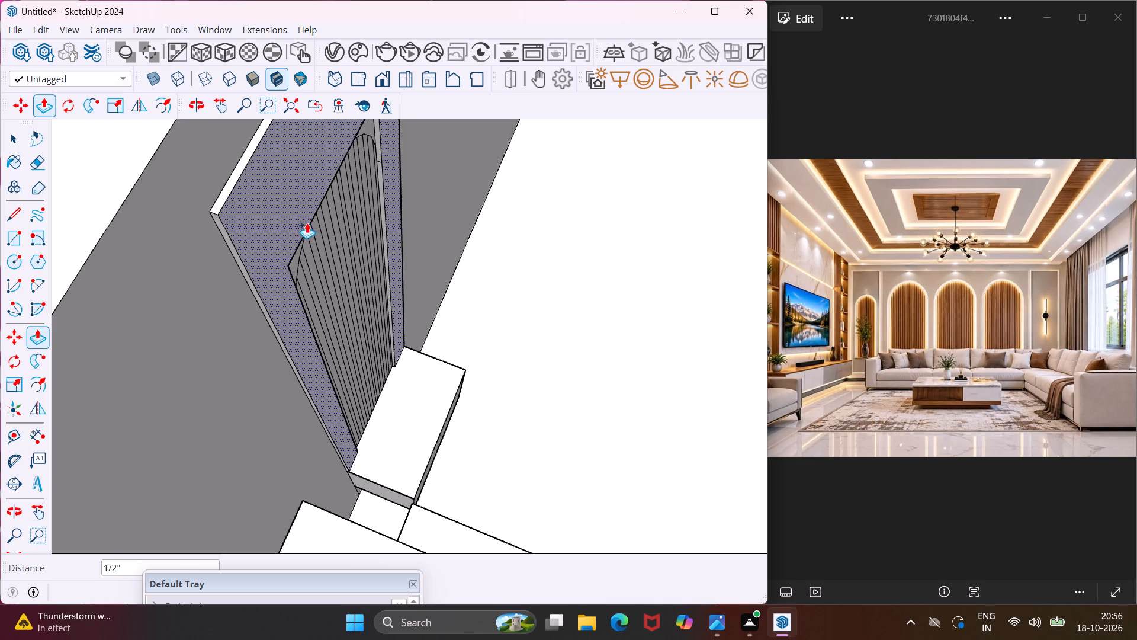
Push/Pull the leftmost full slat strip inside the arch outward by 1/2".
{"action": "scroll", "coordinate": [332, 242], "scroll_direction": "up", "scroll_amount": 9}
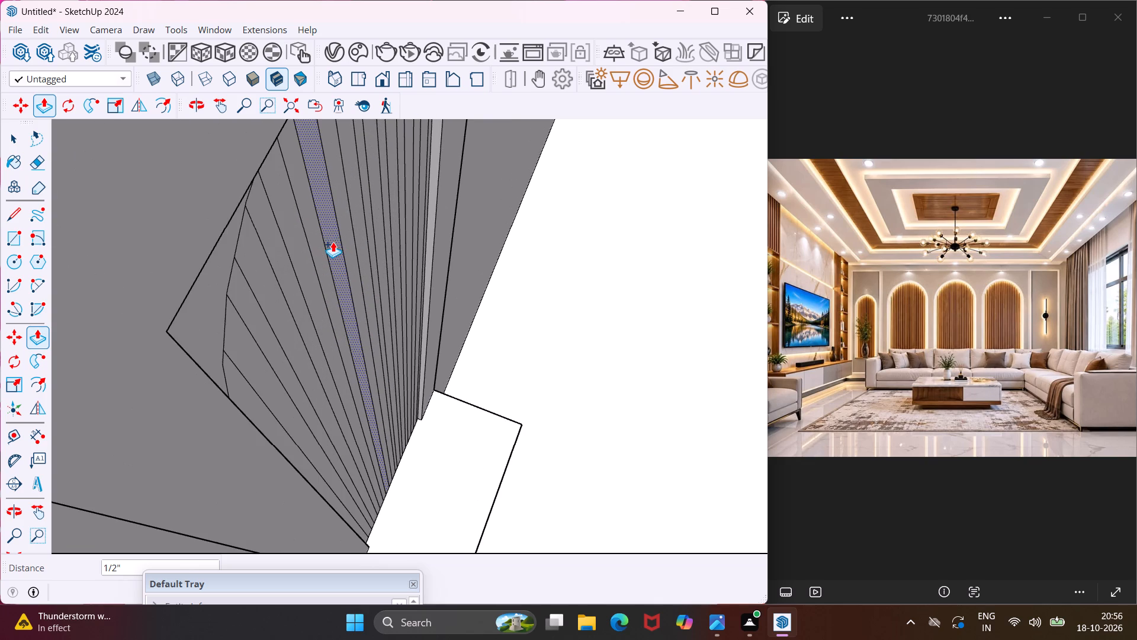
{"action": "middle_click_drag", "start_coordinate": [332, 238], "coordinate": [208, 177]}
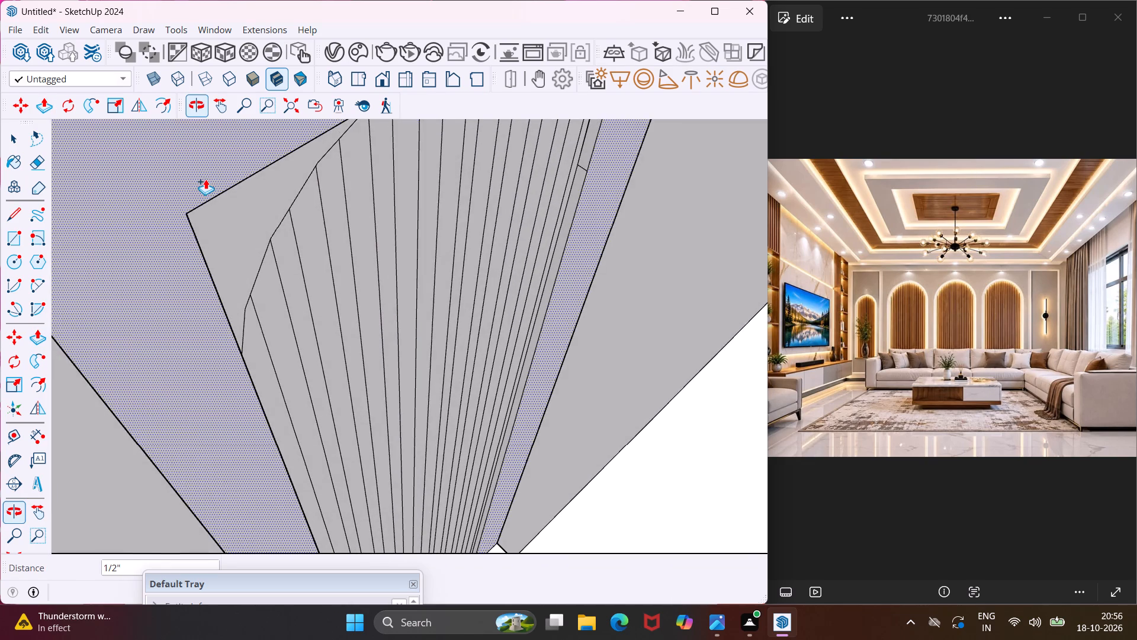
{"action": "scroll", "coordinate": [203, 179], "scroll_direction": "down", "scroll_amount": 9}
{"action": "scroll", "coordinate": [256, 307], "scroll_direction": "up", "scroll_amount": 2}
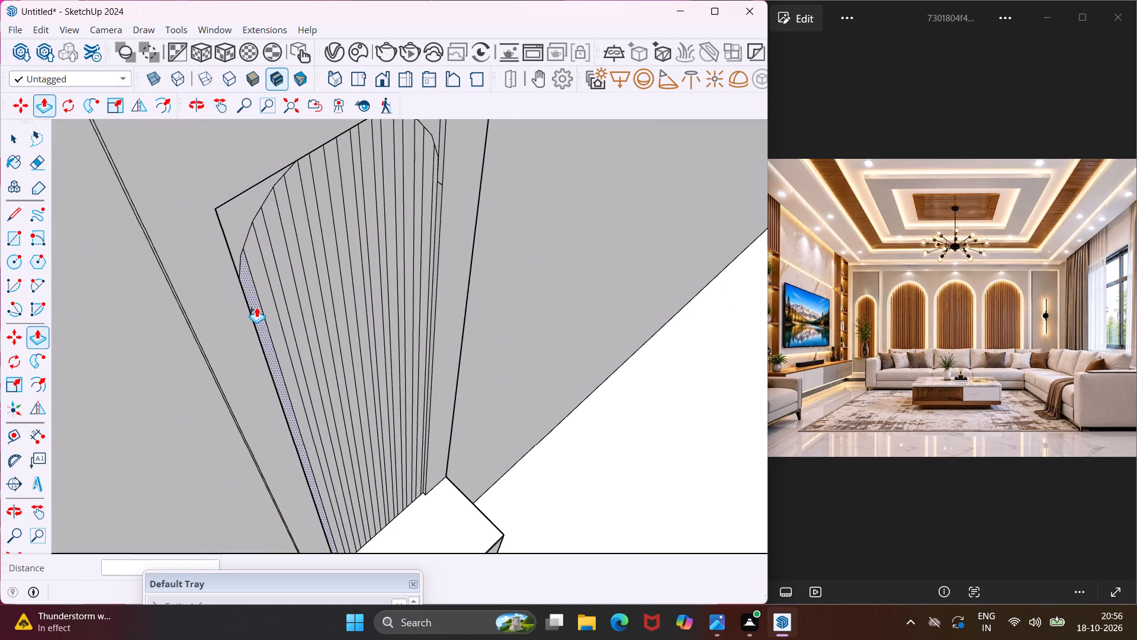
{"action": "scroll", "coordinate": [256, 307], "scroll_direction": "up", "scroll_amount": 8}
{"action": "middle_click_drag", "start_coordinate": [256, 302], "coordinate": [256, 300]}
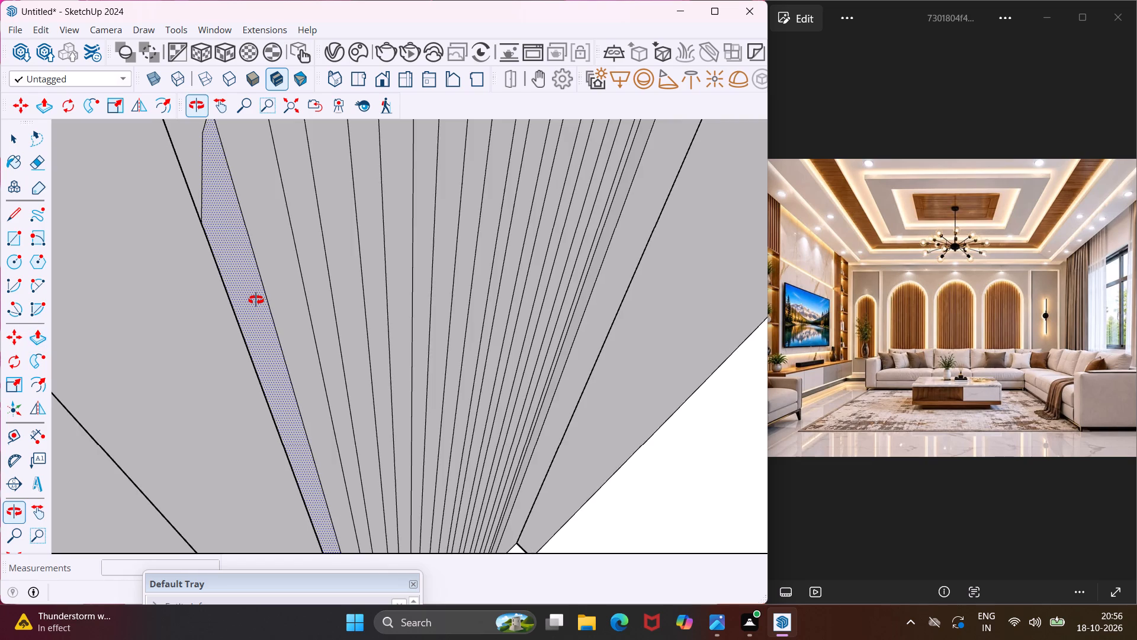
{"action": "middle_click_drag", "start_coordinate": [256, 300], "coordinate": [133, 258]}
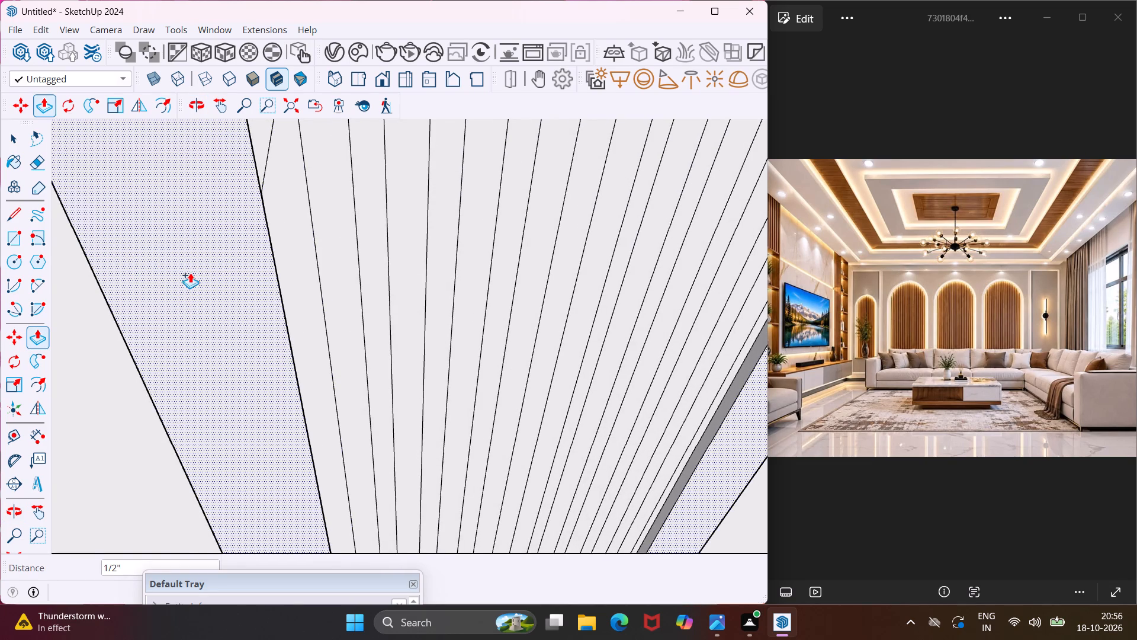
{"action": "scroll", "coordinate": [190, 273], "scroll_direction": "down", "scroll_amount": 5}
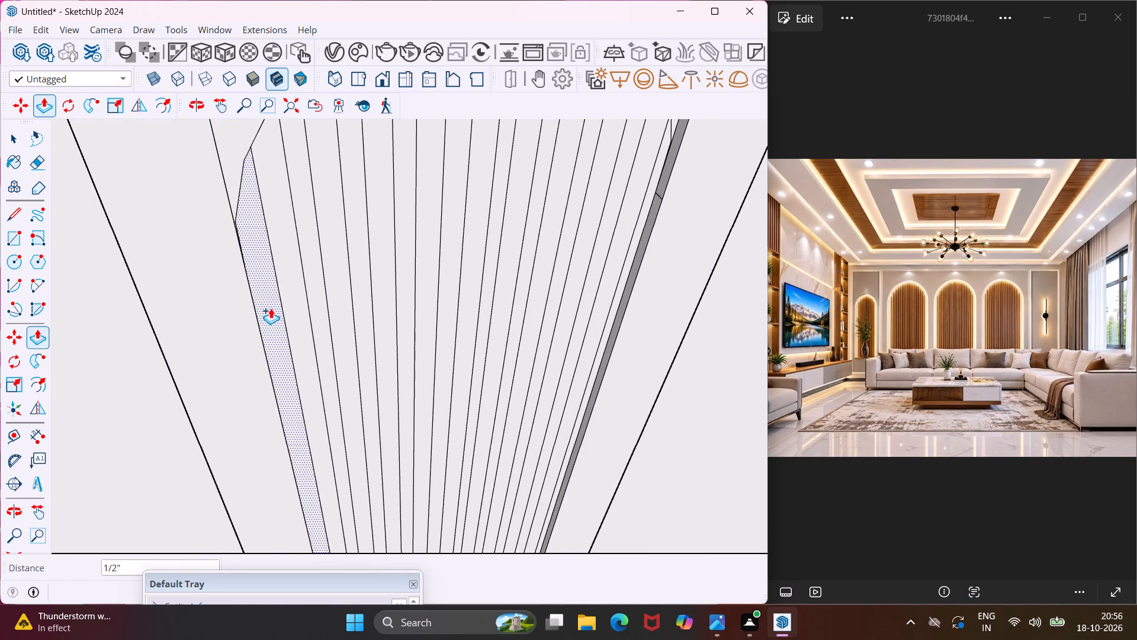
{"action": "left_click", "coordinate": [271, 308]}
{"action": "left_click", "coordinate": [248, 334]}
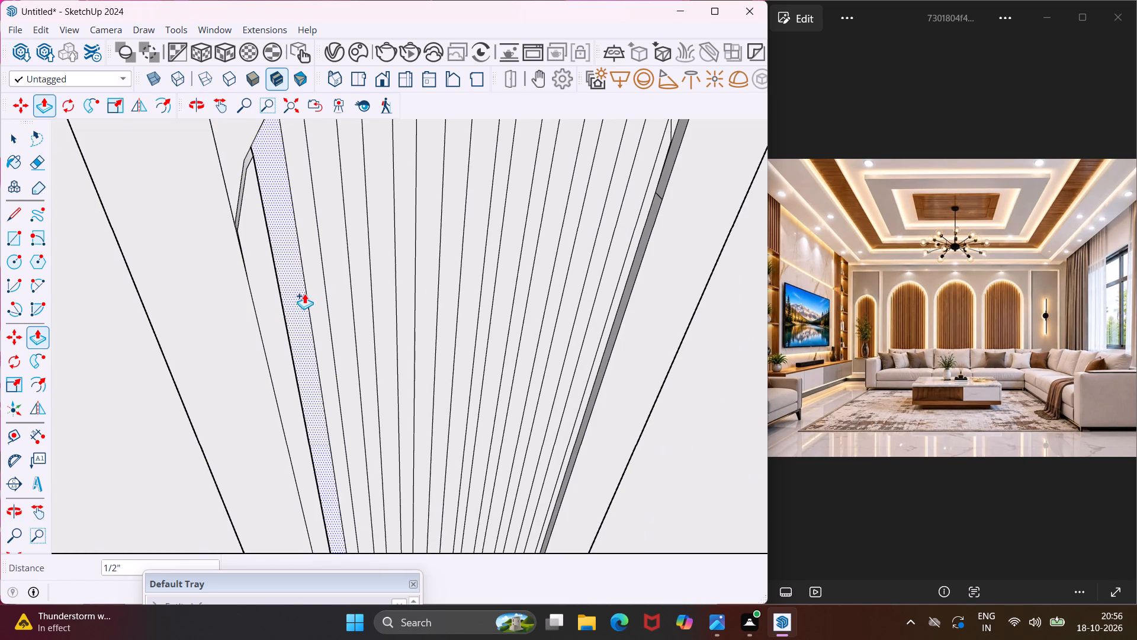
Push/Pull three more slat strips in the left half of the arch outward by 1/2" each.
{"action": "left_click", "coordinate": [309, 291]}
{"action": "double_click", "coordinate": [309, 288]}
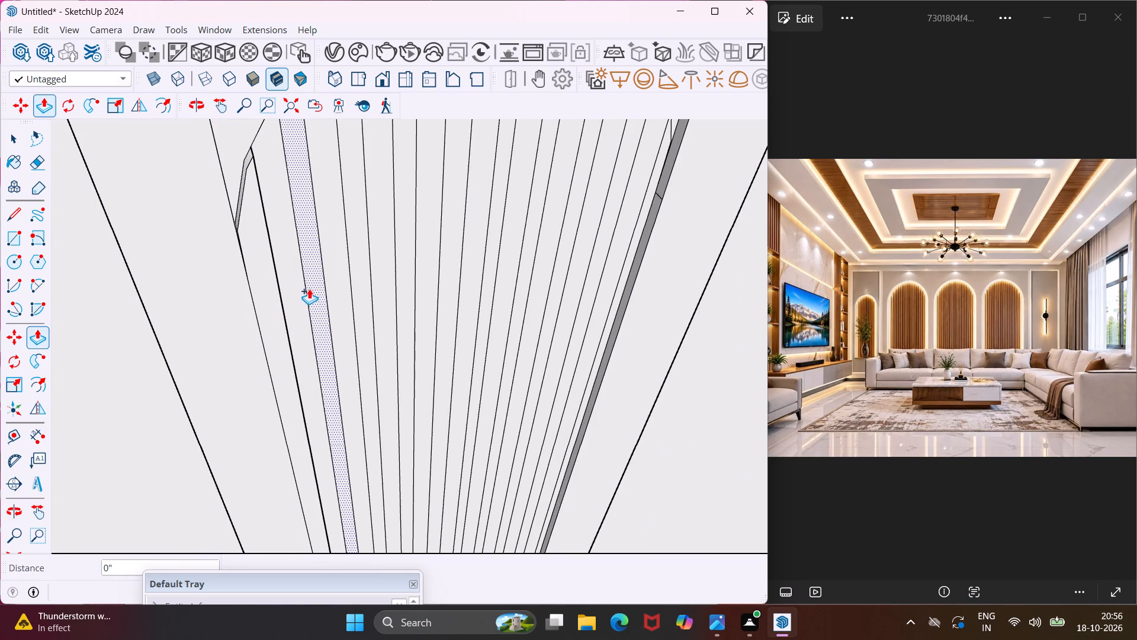
{"action": "double_click", "coordinate": [319, 295]}
{"action": "left_click", "coordinate": [319, 295]}
{"action": "left_click", "coordinate": [286, 328]}
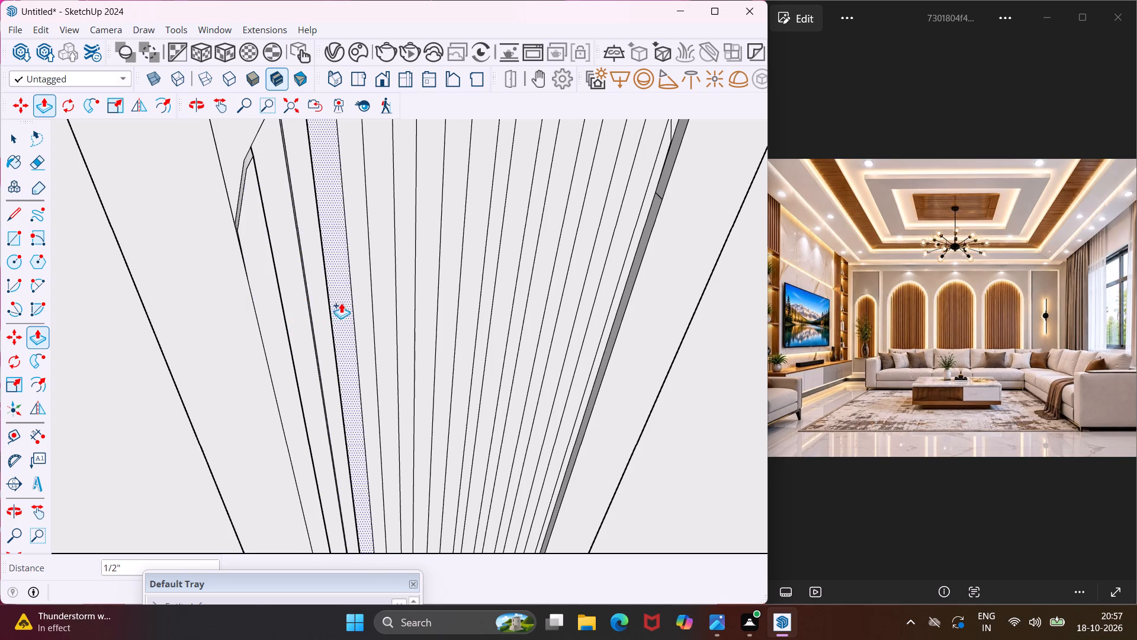
{"action": "double_click", "coordinate": [356, 296]}
{"action": "left_click", "coordinate": [358, 295]}
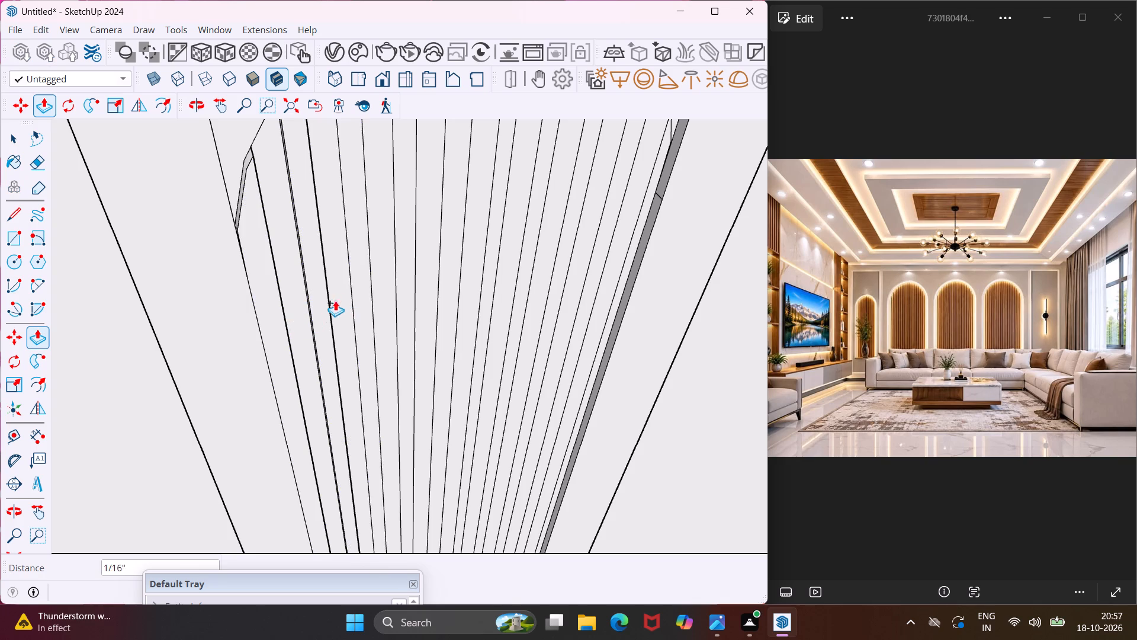
{"action": "left_click", "coordinate": [326, 306]}
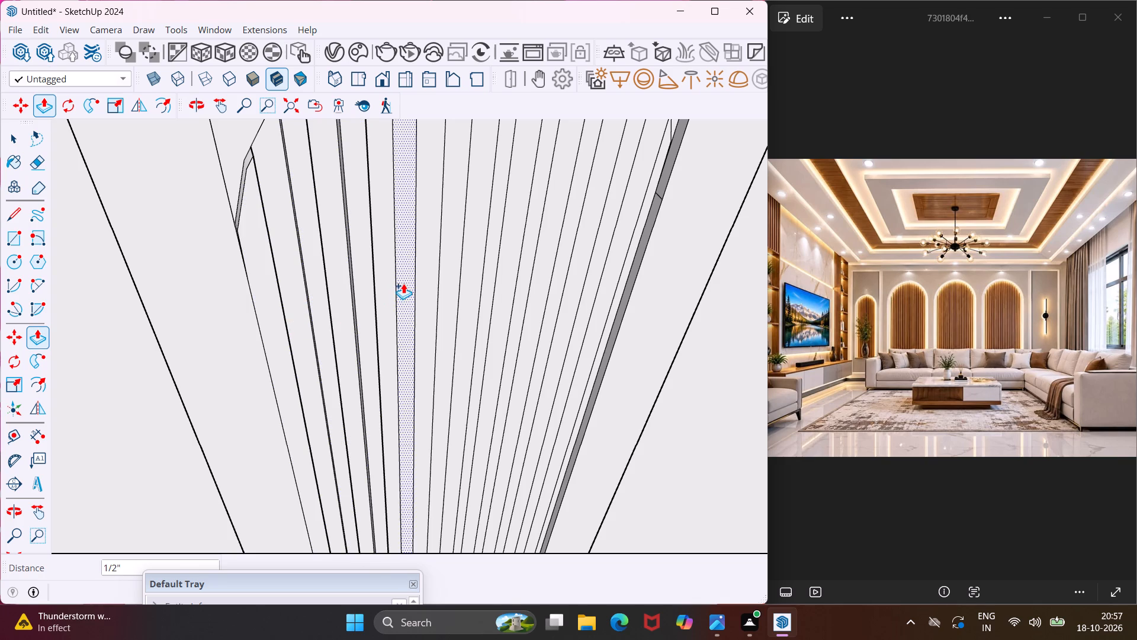
{"action": "left_click", "coordinate": [387, 287]}
{"action": "left_click", "coordinate": [351, 303]}
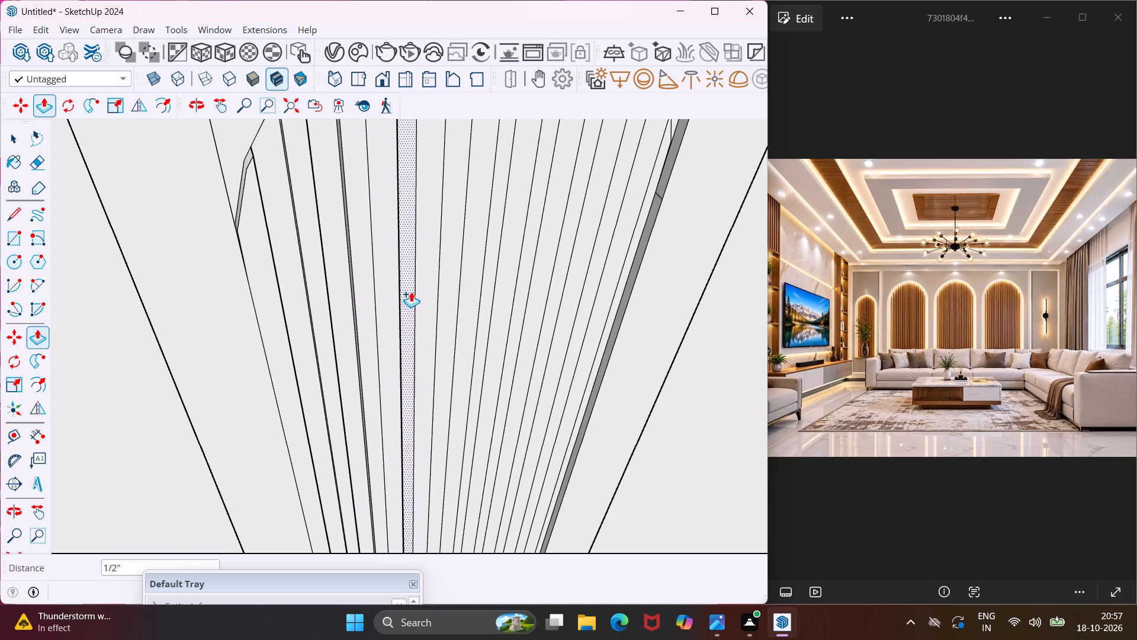
Push/Pull three alternate slat strips from the arch's middle toward its right half outward by 1/2" each.
{"action": "left_click", "coordinate": [420, 287]}
{"action": "left_click", "coordinate": [393, 299]}
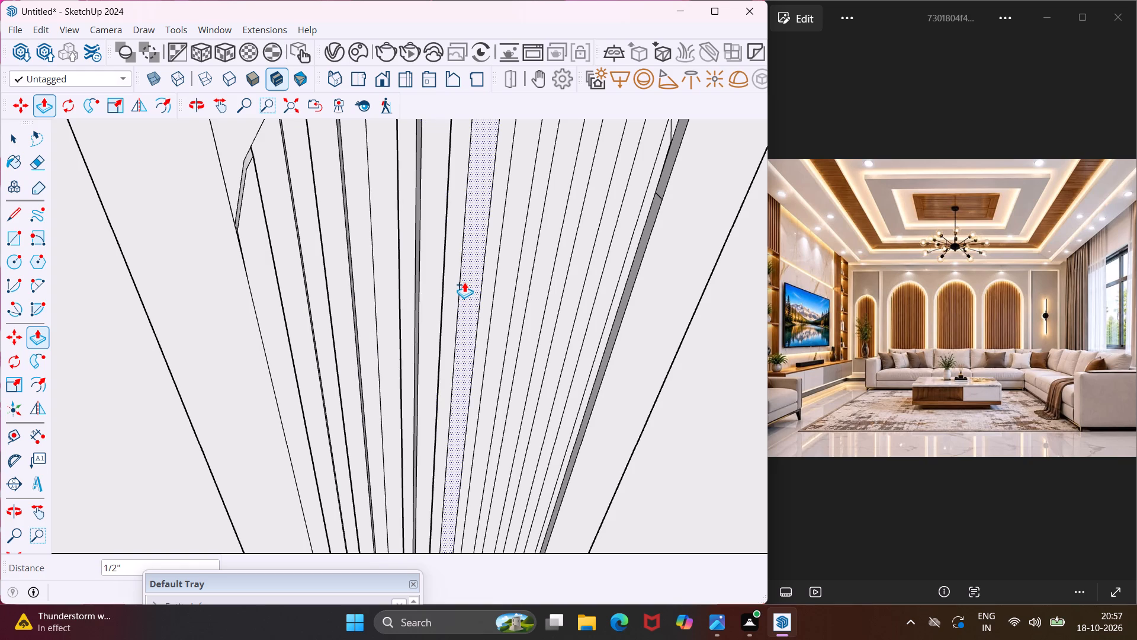
{"action": "left_click", "coordinate": [464, 281]}
{"action": "left_click", "coordinate": [433, 294]}
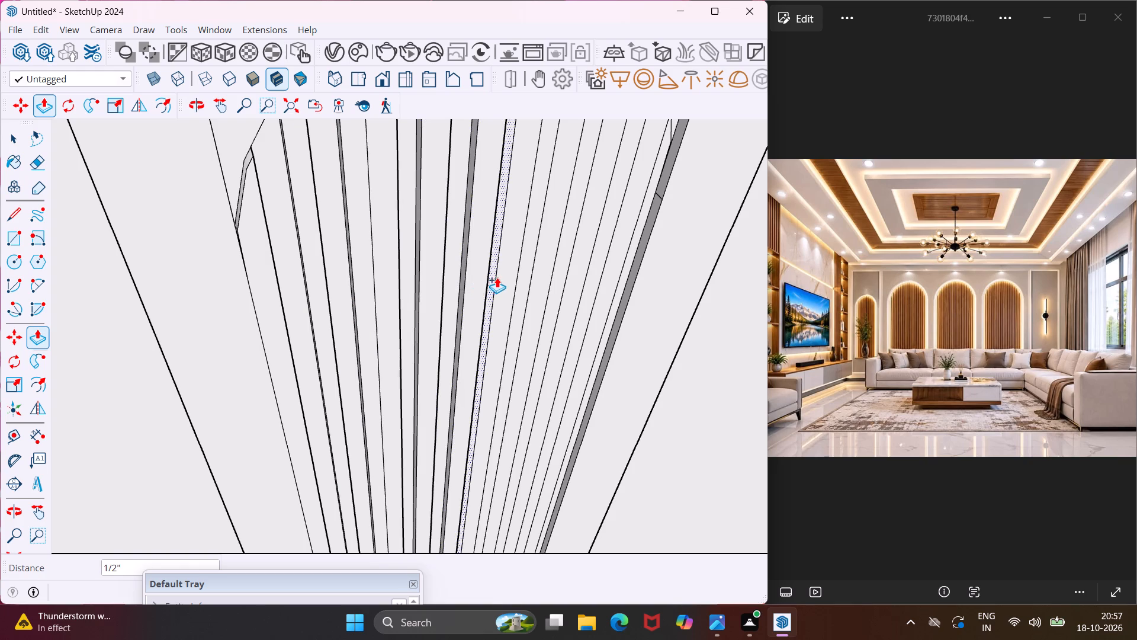
{"action": "left_click", "coordinate": [498, 276]}
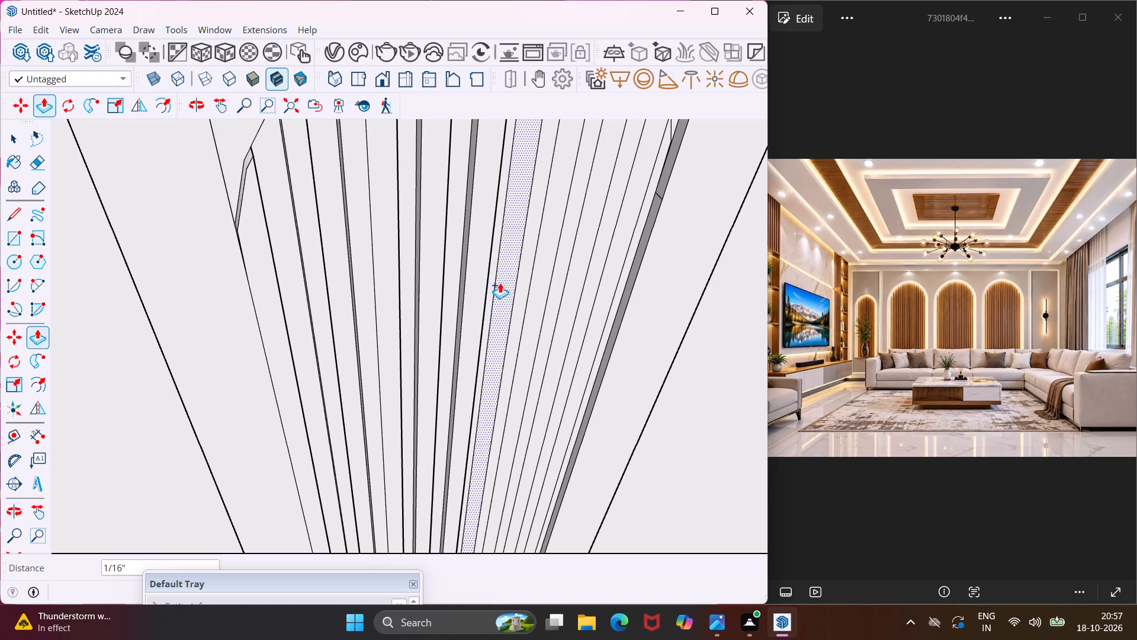
{"action": "left_click", "coordinate": [501, 282]}
{"action": "left_click", "coordinate": [505, 283]}
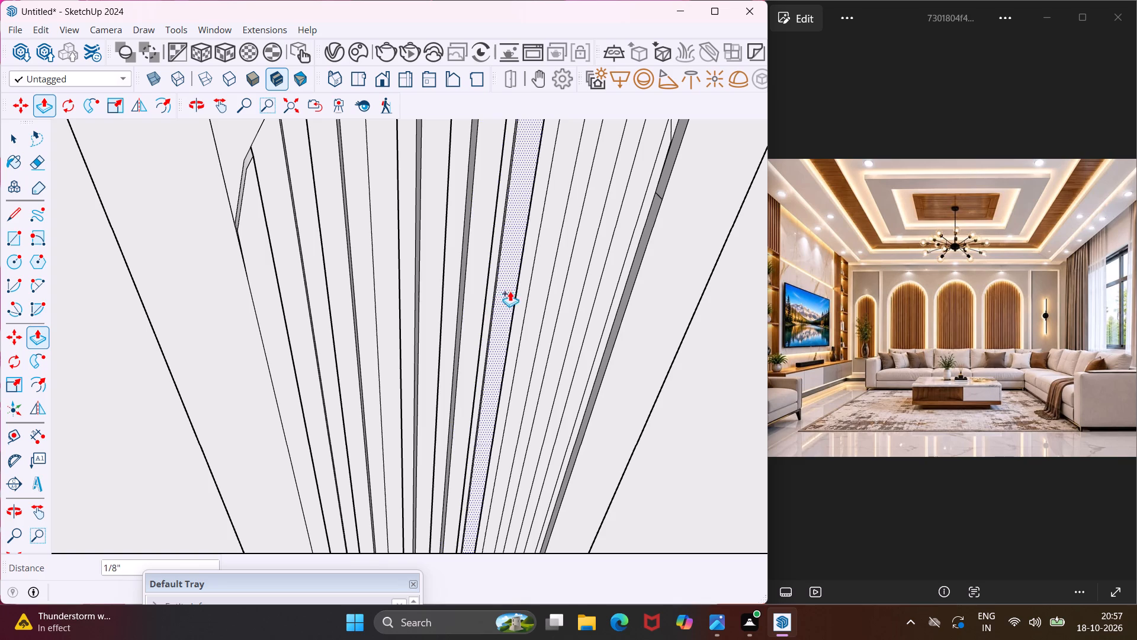
{"action": "left_click", "coordinate": [473, 306]}
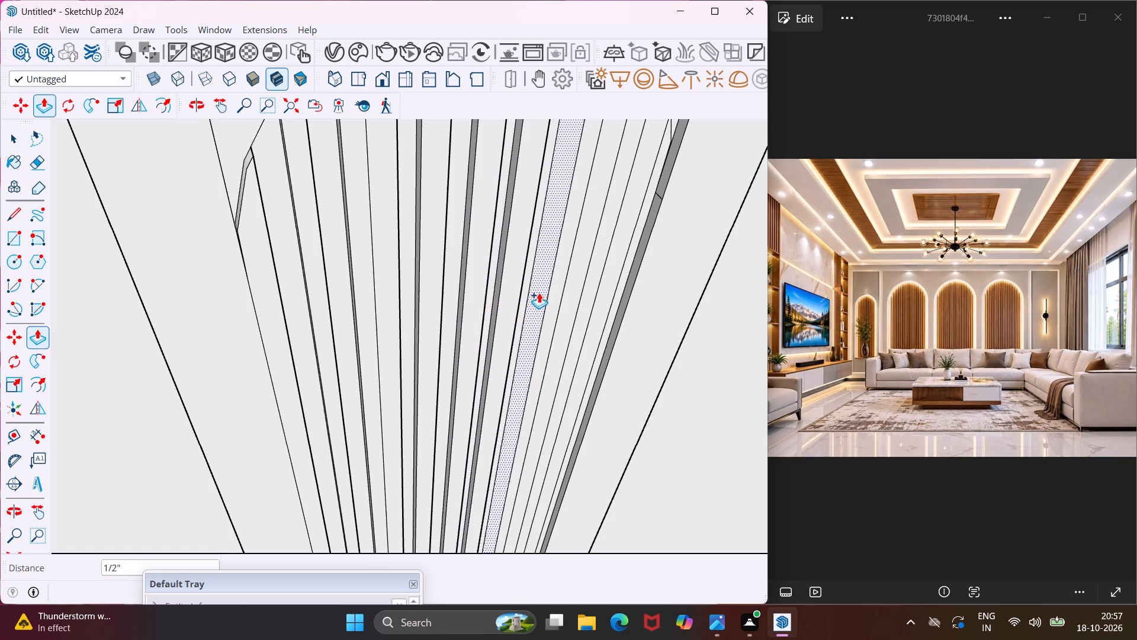
Push/Pull the remaining three alternate slat strips up to the arch's right edge outward by 1/2" each.
{"action": "left_click", "coordinate": [539, 292]}
{"action": "left_click", "coordinate": [512, 319]}
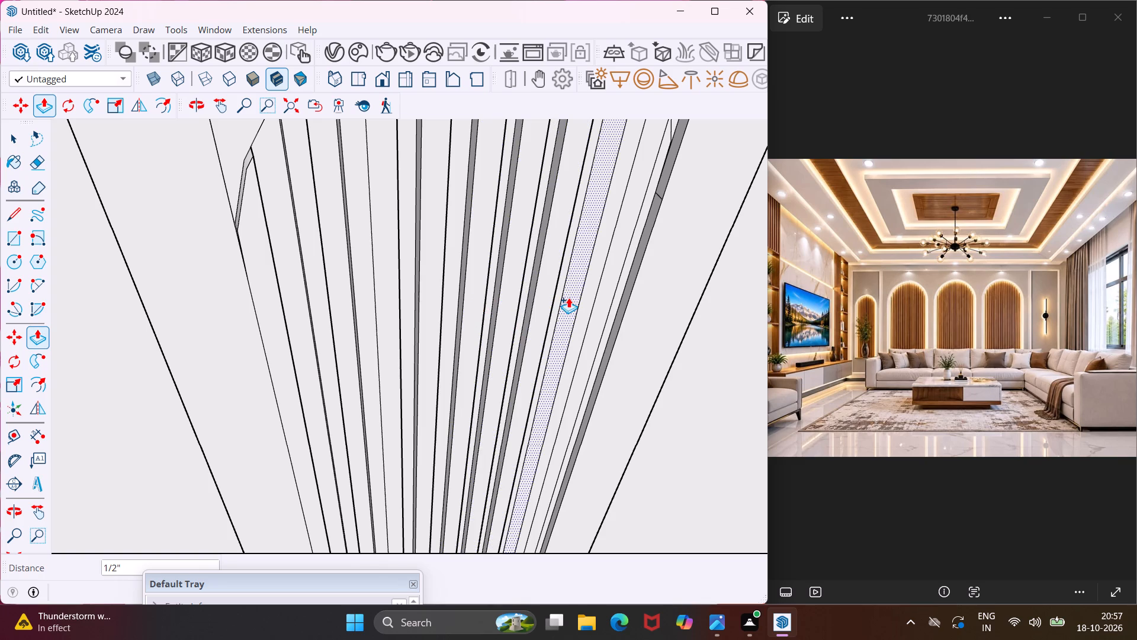
{"action": "left_click", "coordinate": [570, 296]}
{"action": "left_click", "coordinate": [534, 316]}
{"action": "left_click", "coordinate": [599, 303]}
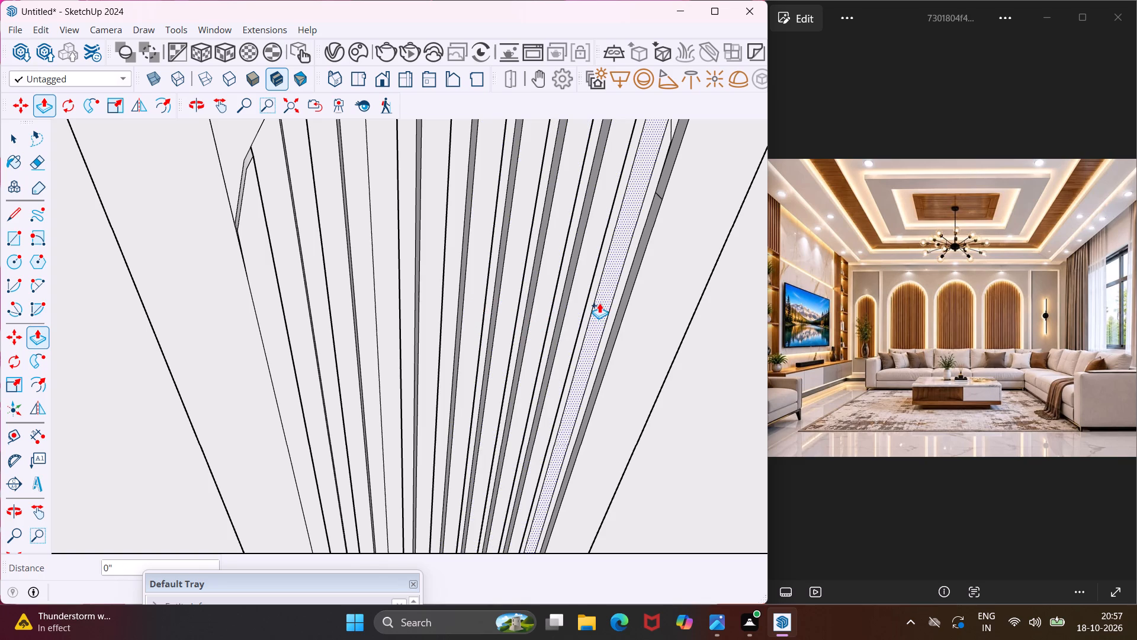
{"action": "left_click", "coordinate": [574, 319]}
{"action": "scroll", "coordinate": [482, 284], "scroll_direction": "down", "scroll_amount": 10}
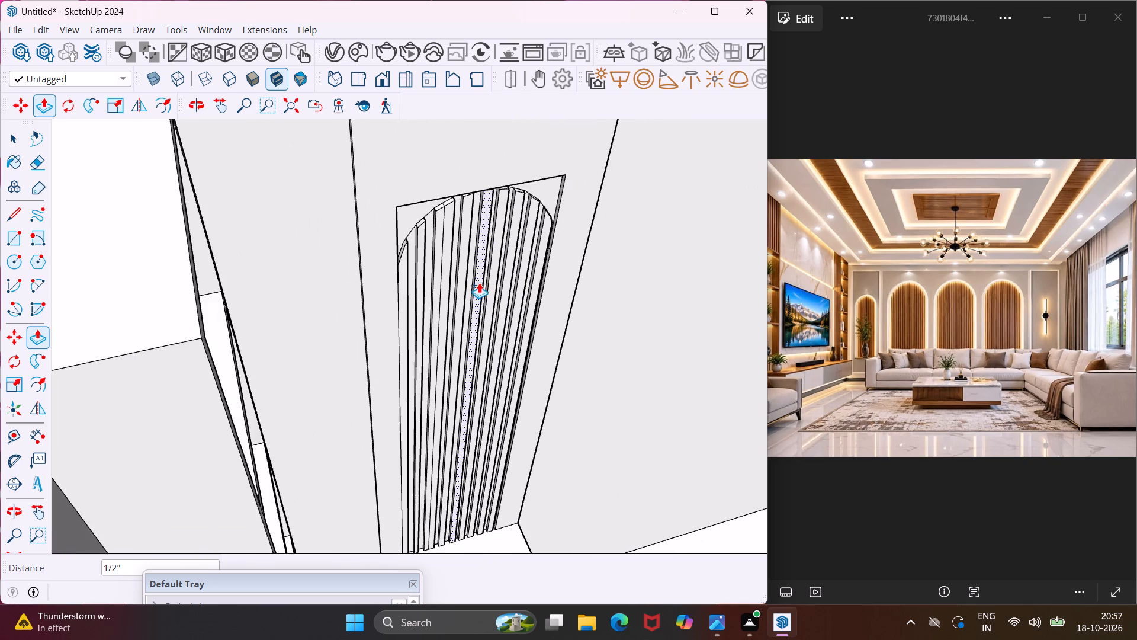
Push/Pull the raised corner piece beside the arch's upper left curve back by 1/2", flush with the panel.
{"action": "scroll", "coordinate": [479, 283], "scroll_direction": "down", "scroll_amount": 4}
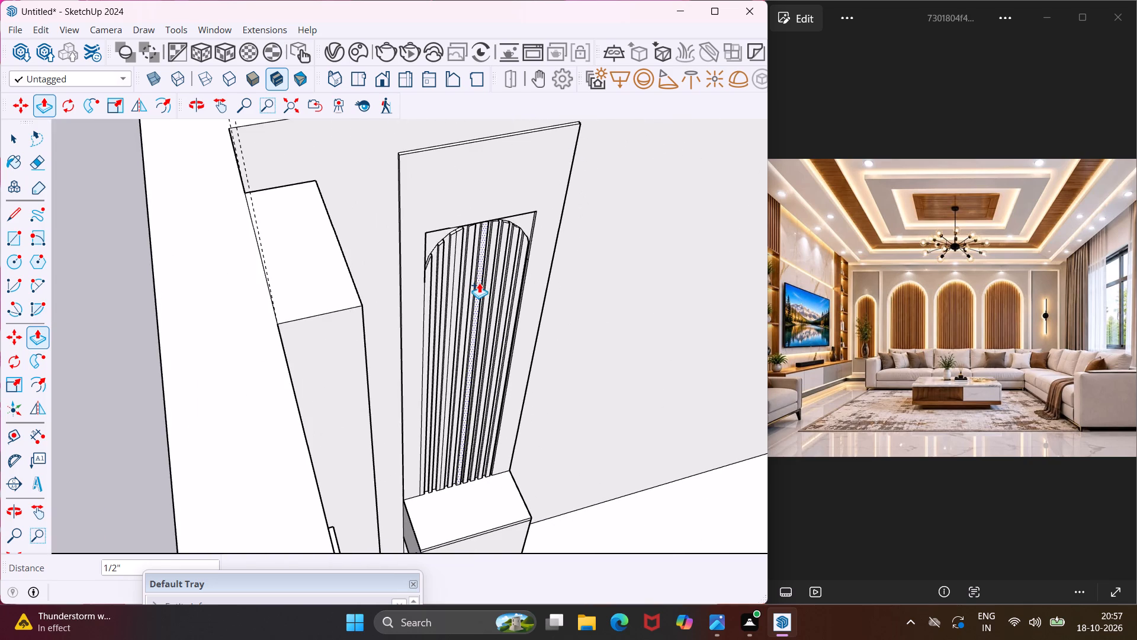
{"action": "key", "text": "Escape"}
{"action": "key", "text": "space"}
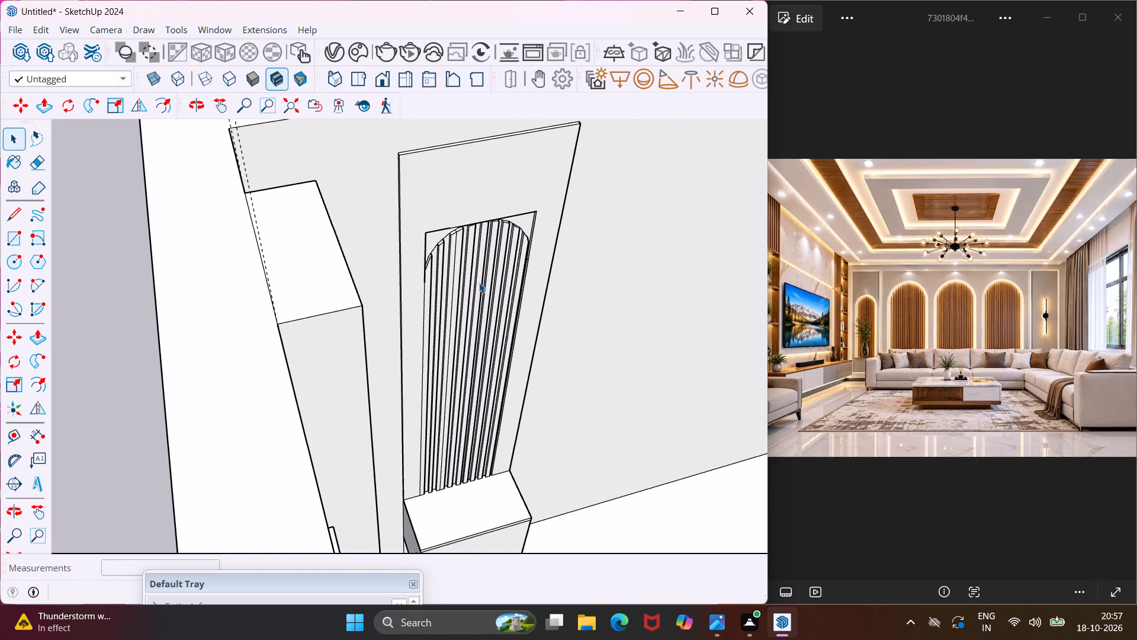
{"action": "middle_click_drag", "start_coordinate": [479, 282], "coordinate": [369, 185]}
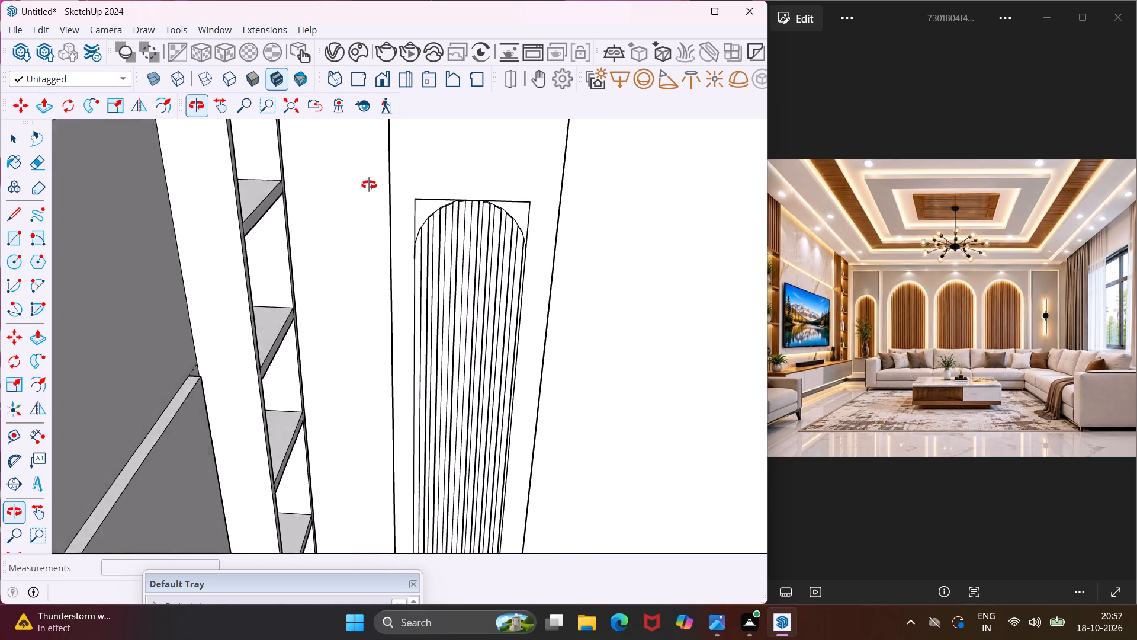
{"action": "middle_click_drag", "start_coordinate": [369, 185], "coordinate": [365, 173]}
{"action": "scroll", "coordinate": [439, 205], "scroll_direction": "up", "scroll_amount": 5}
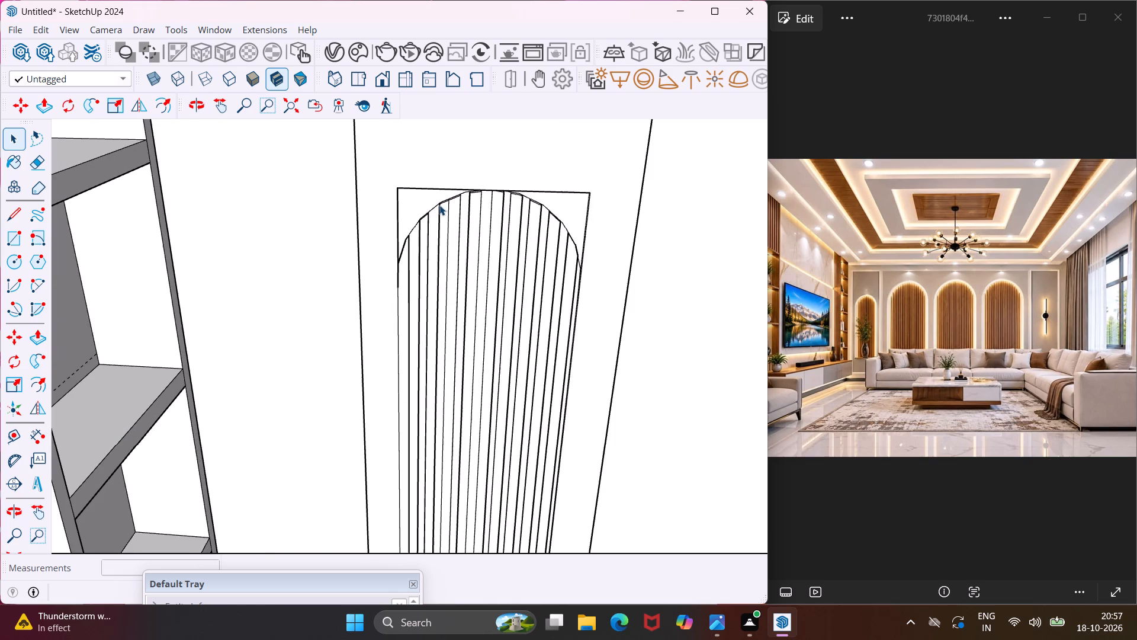
{"action": "scroll", "coordinate": [429, 205], "scroll_direction": "up", "scroll_amount": 4}
{"action": "left_click", "coordinate": [423, 204]}
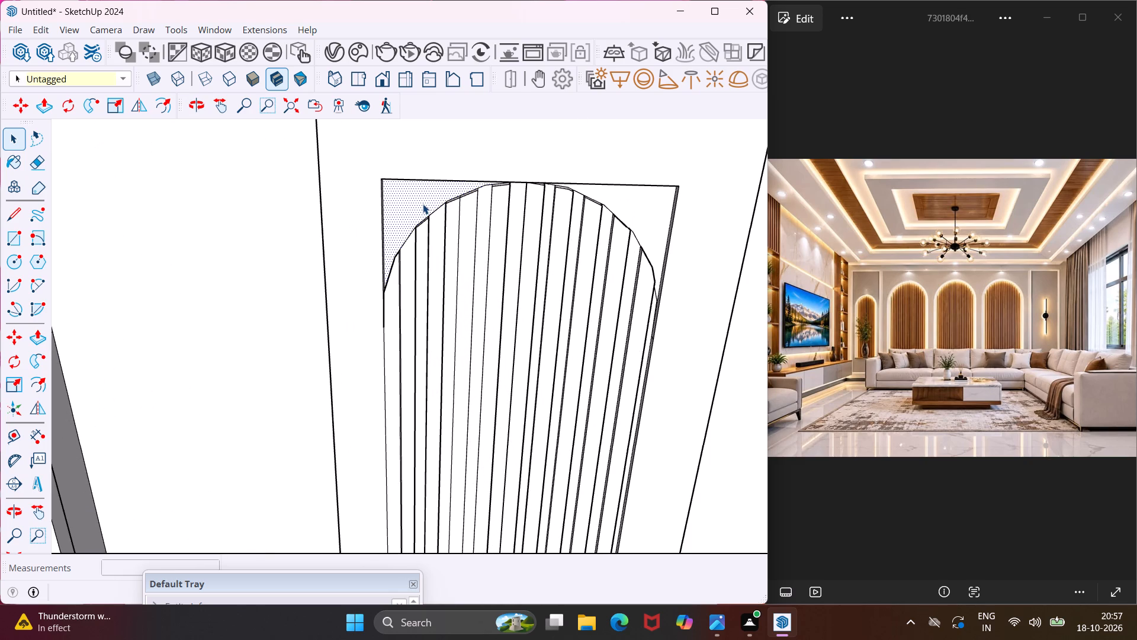
{"action": "key", "text": "p"}
{"action": "left_click", "coordinate": [423, 204]}
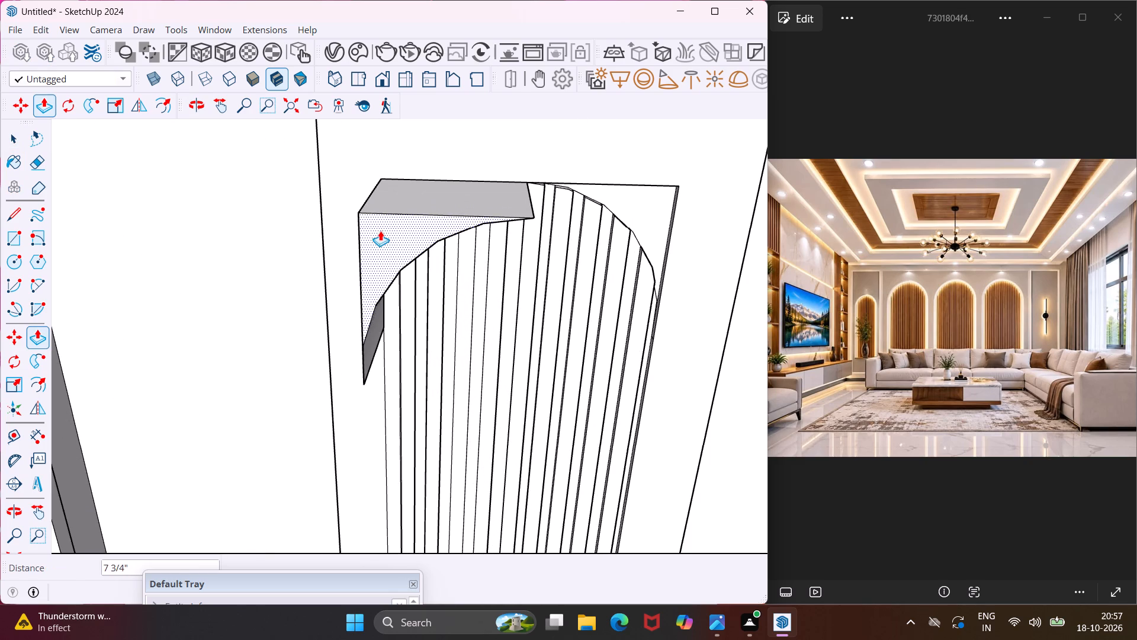
{"action": "left_click", "coordinate": [387, 143]}
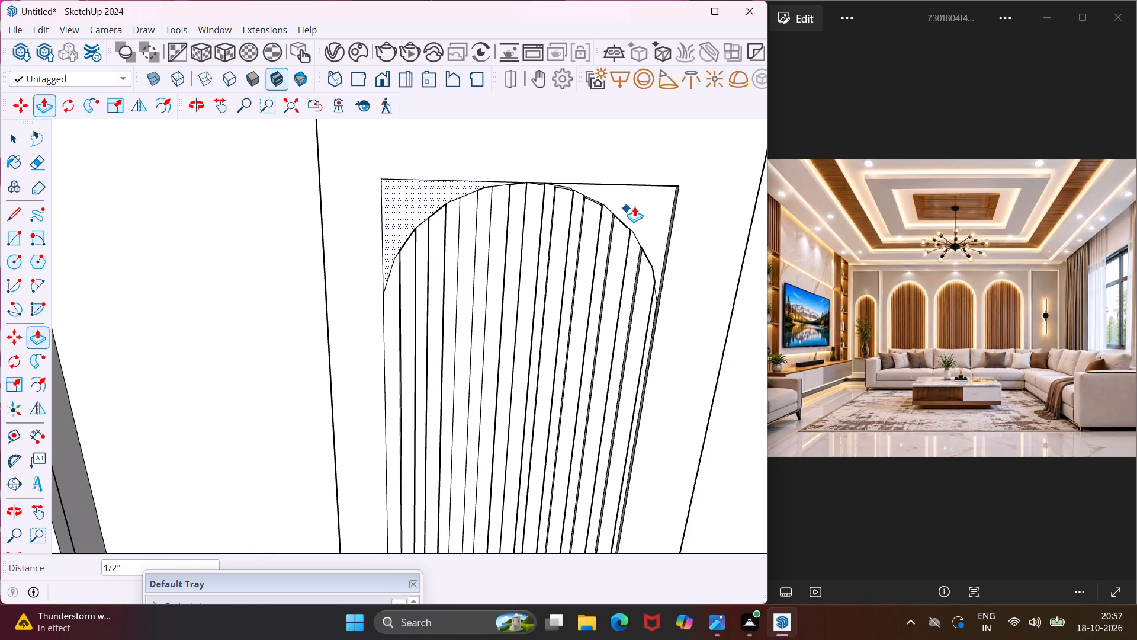
{"action": "key", "text": "Escape"}
{"action": "key", "text": "space"}
{"action": "type", "text": "v"}
Push/Pull the raised corner piece beside the arch's upper right curve back by 1/2", flush with the panel.
{"action": "left_click", "coordinate": [638, 203]}
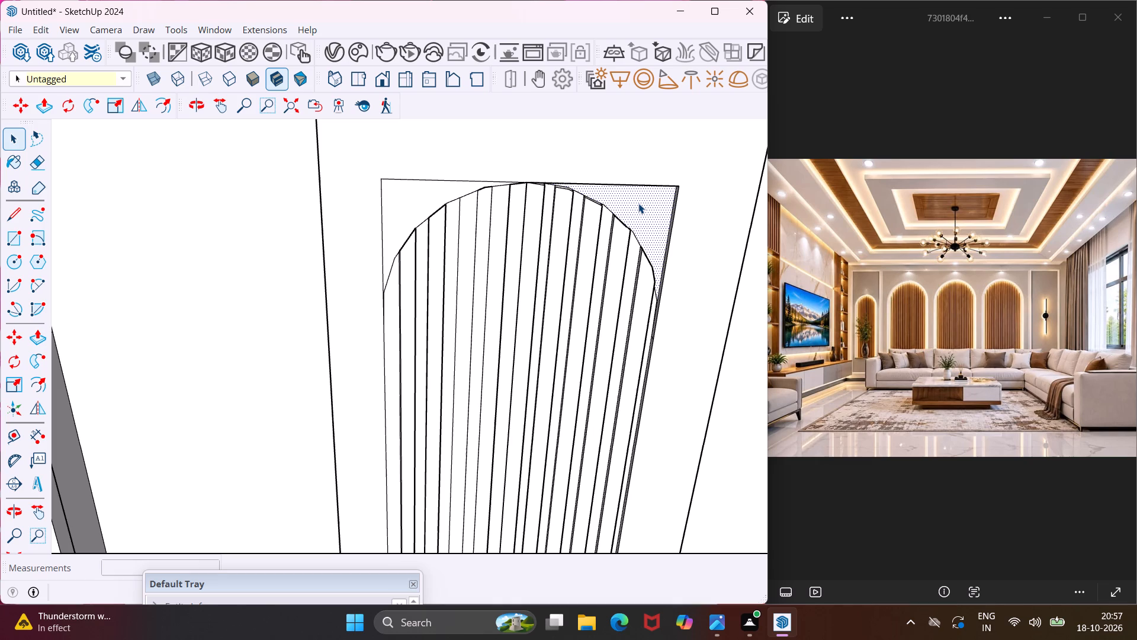
{"action": "key", "text": "p"}
{"action": "left_click", "coordinate": [638, 203]}
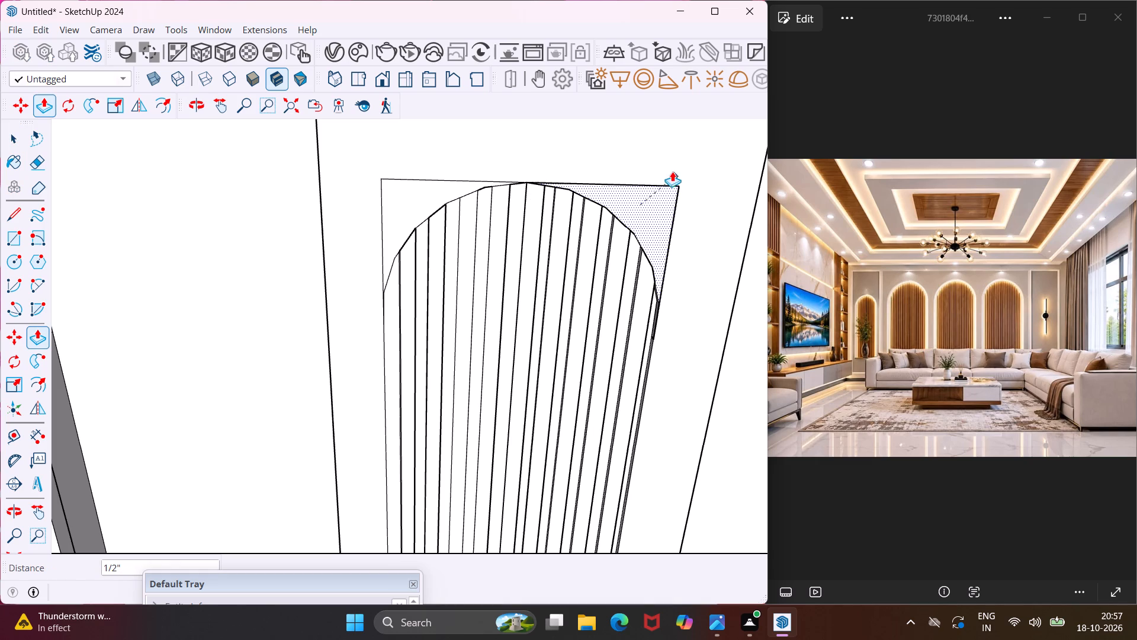
{"action": "left_click", "coordinate": [669, 167]}
{"action": "key", "text": "Escape"}
{"action": "key", "text": "space"}
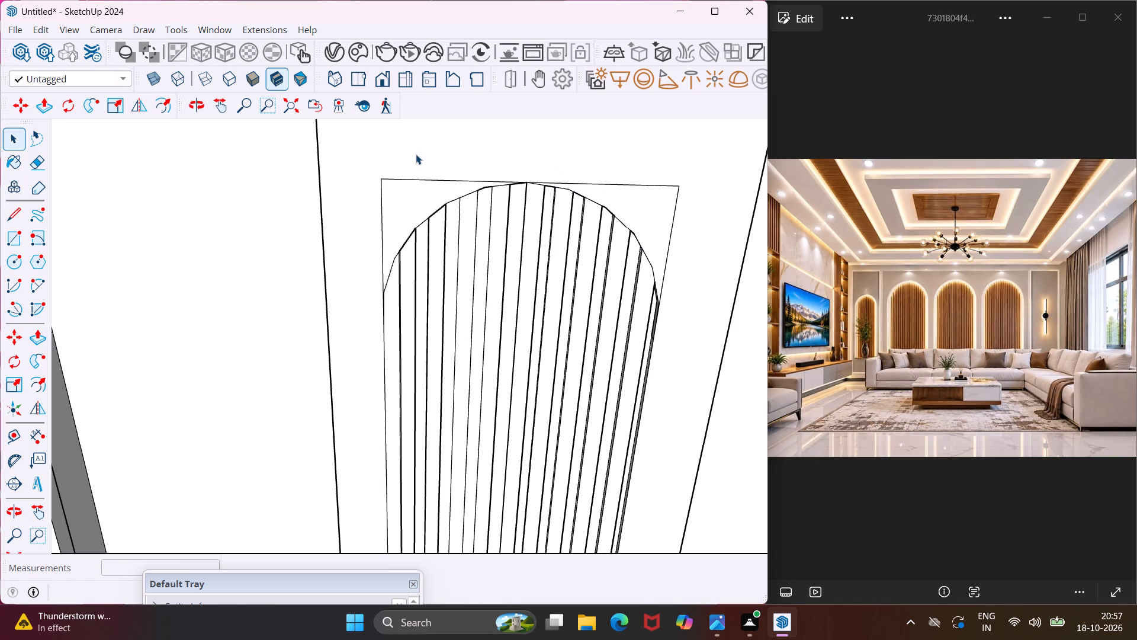
Erase the leftover straight edges of both rectangular corners around the arch top, keeping only the curved outline.
{"action": "scroll", "coordinate": [416, 153], "scroll_direction": "down", "scroll_amount": 2}
{"action": "key", "text": "e"}
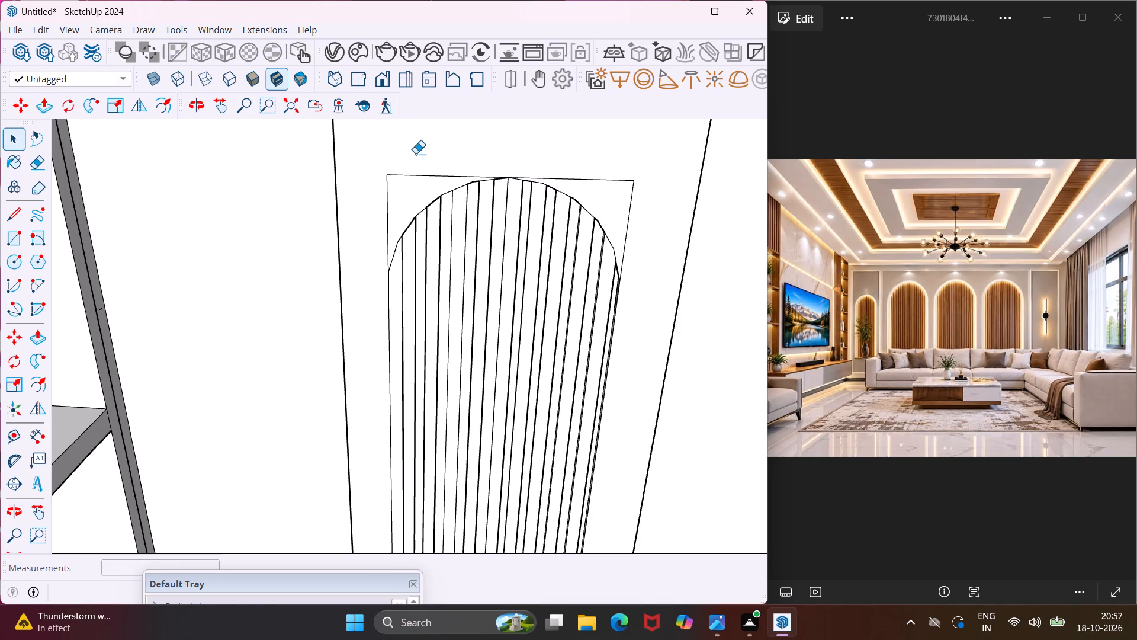
{"action": "left_click", "coordinate": [411, 176]}
{"action": "left_click", "coordinate": [383, 201]}
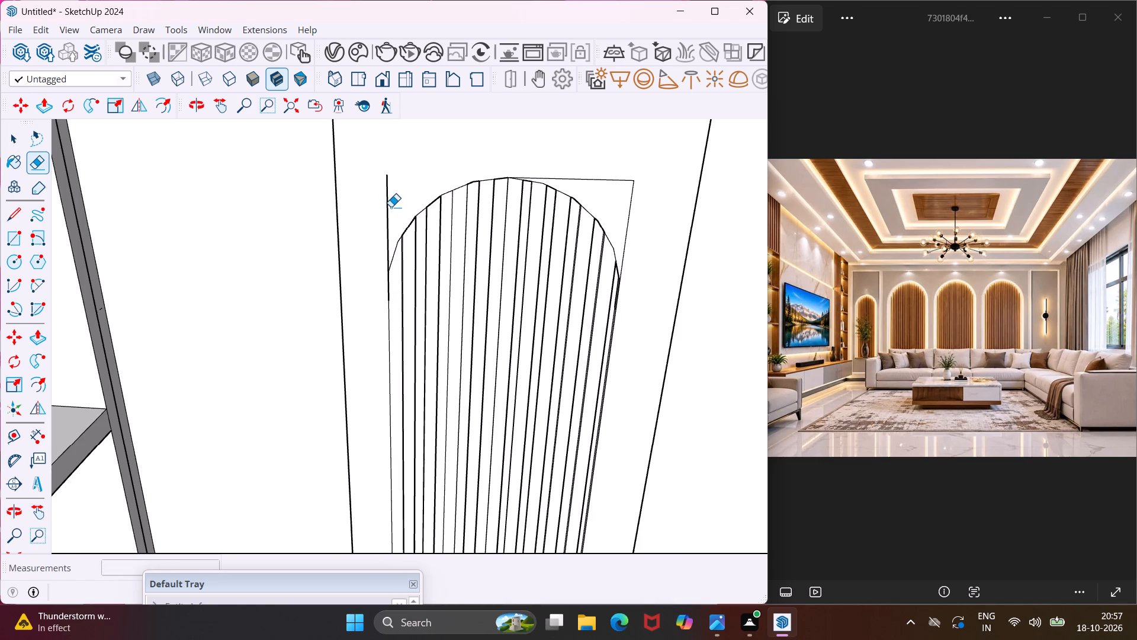
{"action": "left_click", "coordinate": [392, 206]}
{"action": "left_click", "coordinate": [388, 210]}
{"action": "left_click", "coordinate": [605, 176]}
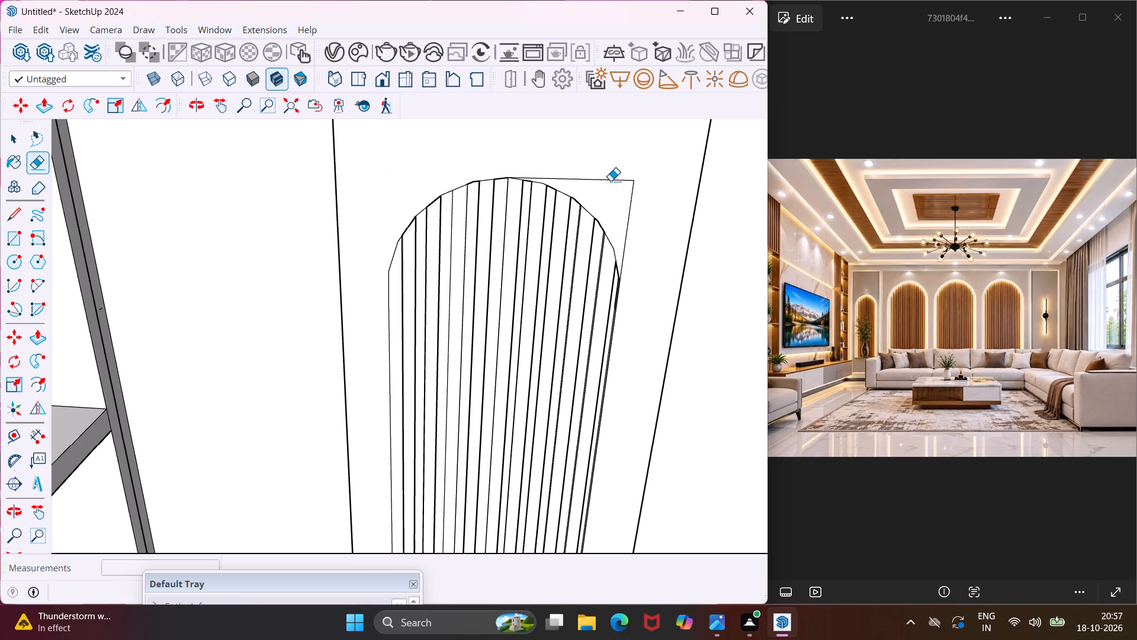
{"action": "left_click", "coordinate": [611, 181]}
{"action": "left_click", "coordinate": [632, 189]}
{"action": "key", "text": "Escape"}
{"action": "key", "text": "space"}
Examine the slatted arch panel and the rest of the back wall in the context of the whole room.
{"action": "scroll", "coordinate": [580, 177], "scroll_direction": "down", "scroll_amount": 6}
{"action": "scroll", "coordinate": [491, 147], "scroll_direction": "up", "scroll_amount": 1}
{"action": "scroll", "coordinate": [486, 145], "scroll_direction": "down", "scroll_amount": 5}
{"action": "scroll", "coordinate": [471, 149], "scroll_direction": "up", "scroll_amount": 1}
{"action": "scroll", "coordinate": [471, 149], "scroll_direction": "down", "scroll_amount": 4}
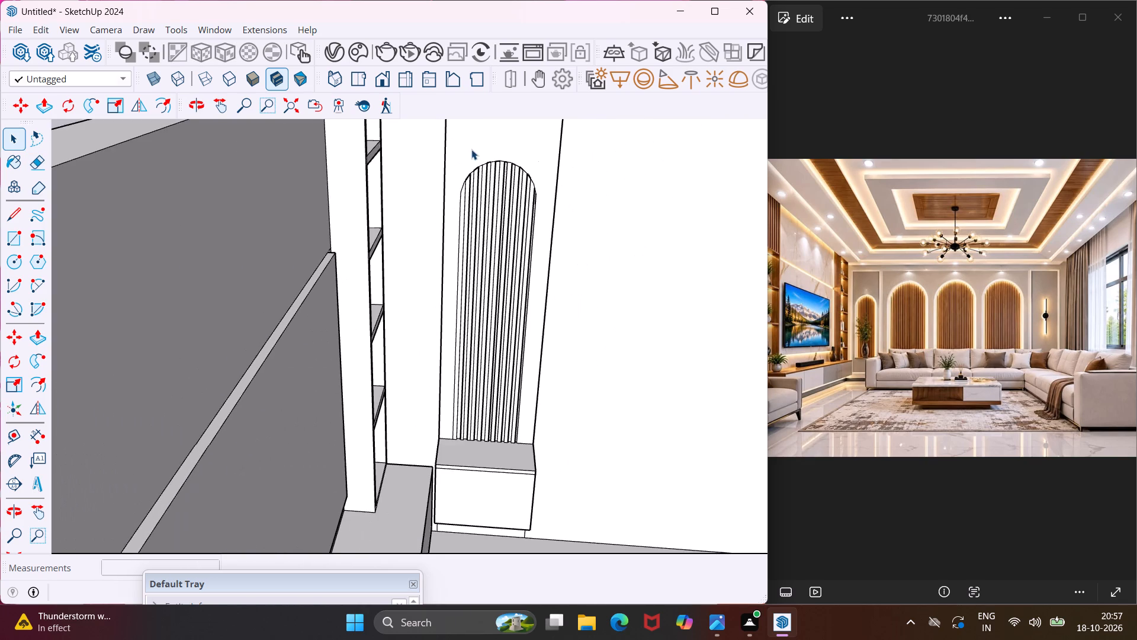
{"action": "scroll", "coordinate": [471, 149], "scroll_direction": "down", "scroll_amount": 11}
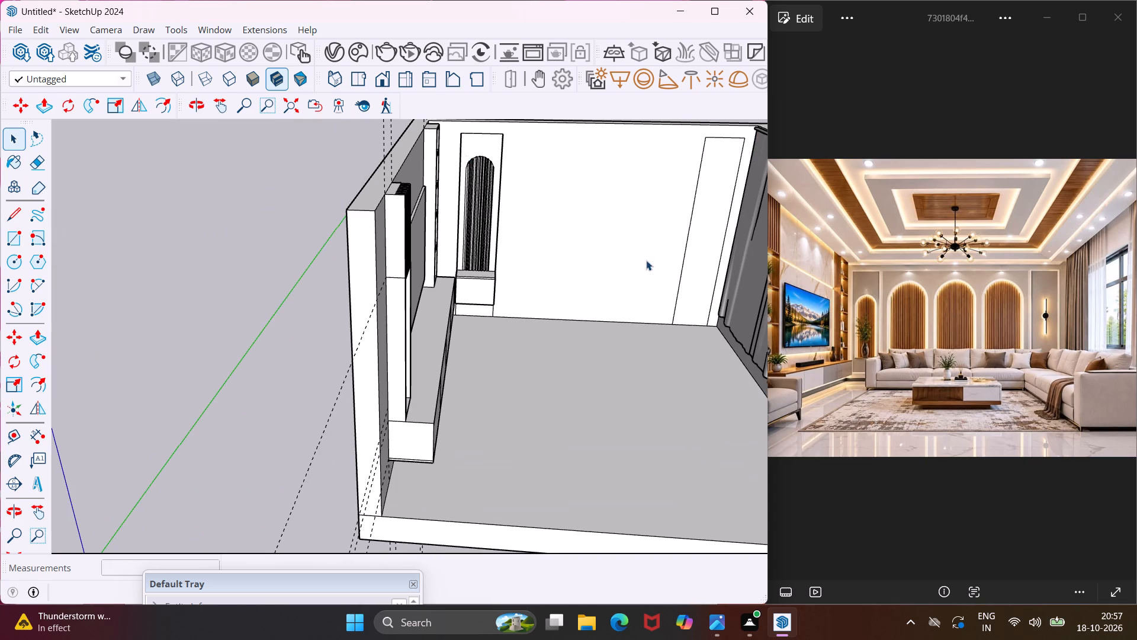
{"action": "middle_click_drag", "start_coordinate": [651, 259], "coordinate": [603, 255]}
{"action": "scroll", "coordinate": [596, 251], "scroll_direction": "down", "scroll_amount": 3}
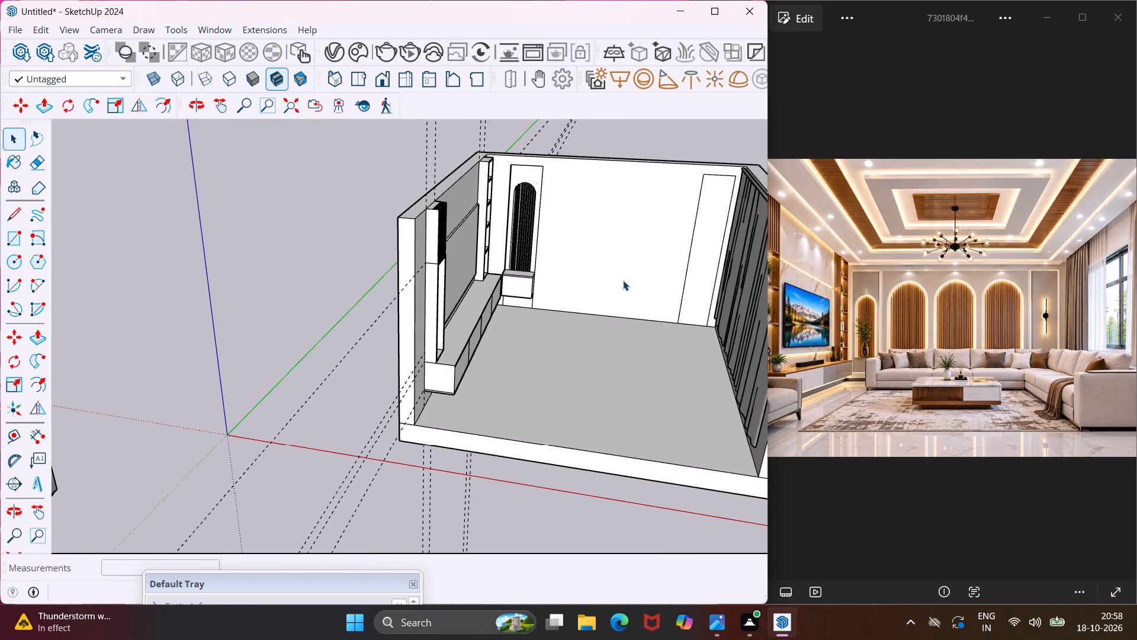
{"action": "scroll", "coordinate": [731, 252], "scroll_direction": "up", "scroll_amount": 3}
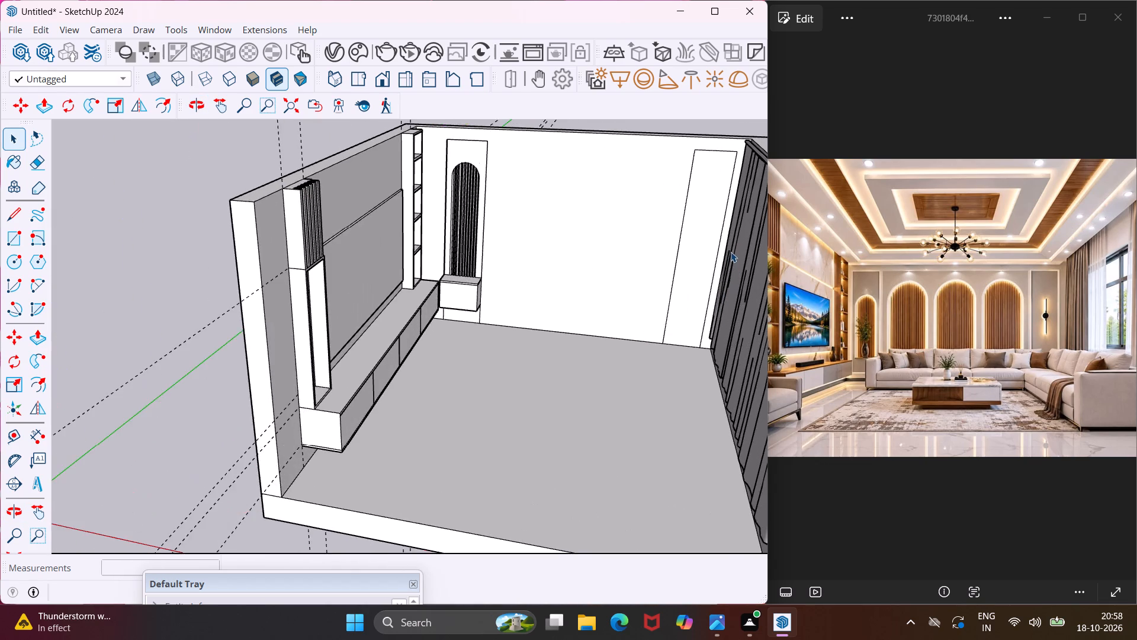
{"action": "scroll", "coordinate": [731, 252], "scroll_direction": "up", "scroll_amount": 4}
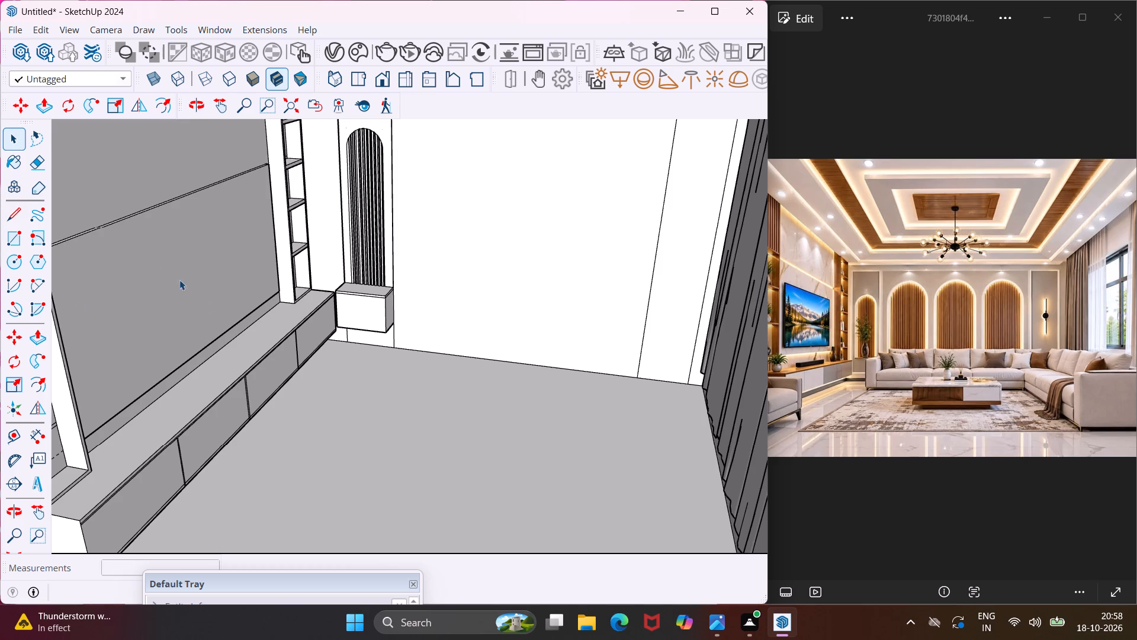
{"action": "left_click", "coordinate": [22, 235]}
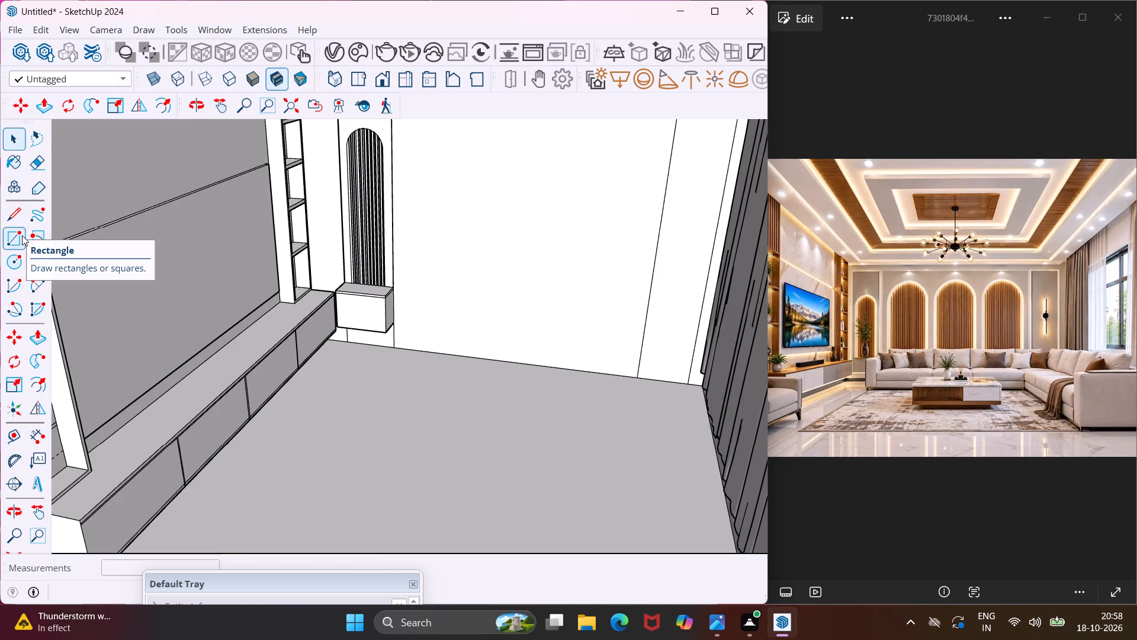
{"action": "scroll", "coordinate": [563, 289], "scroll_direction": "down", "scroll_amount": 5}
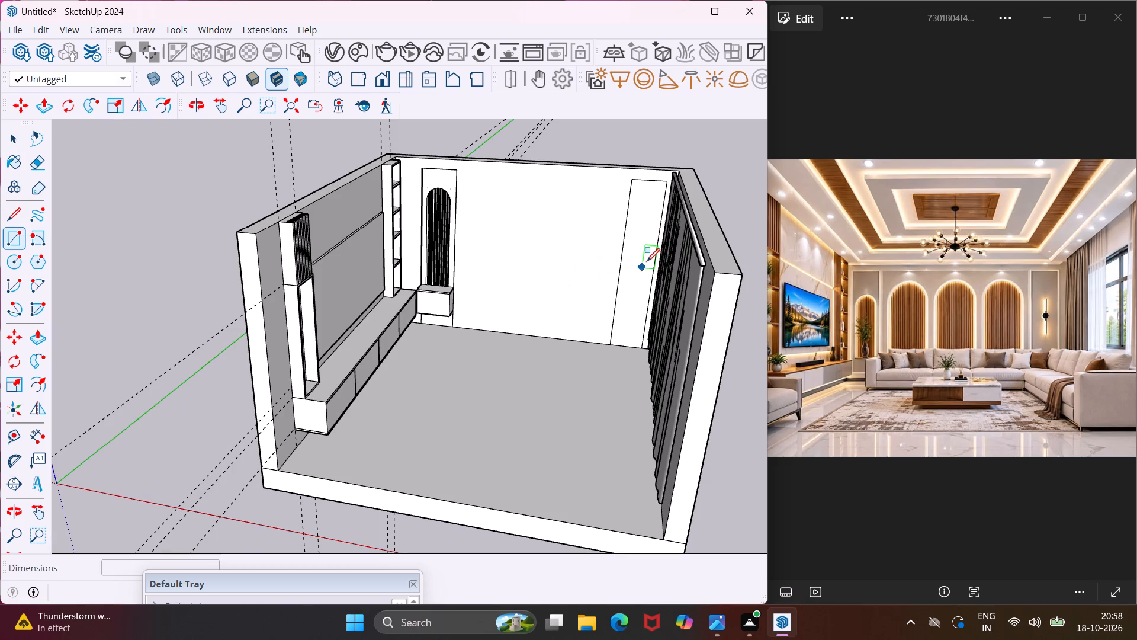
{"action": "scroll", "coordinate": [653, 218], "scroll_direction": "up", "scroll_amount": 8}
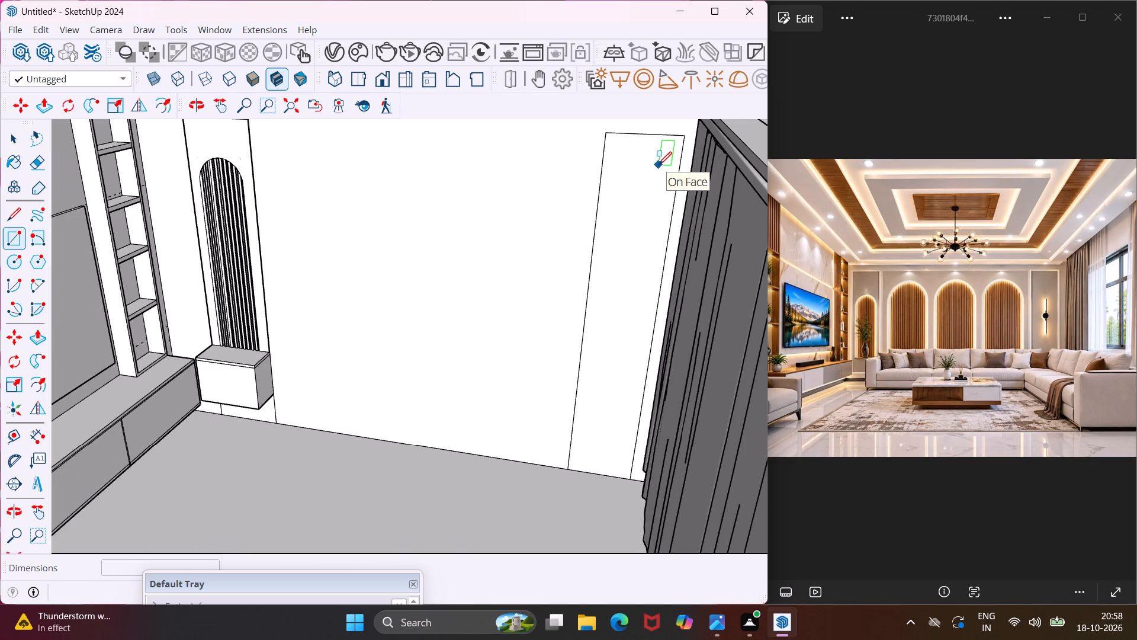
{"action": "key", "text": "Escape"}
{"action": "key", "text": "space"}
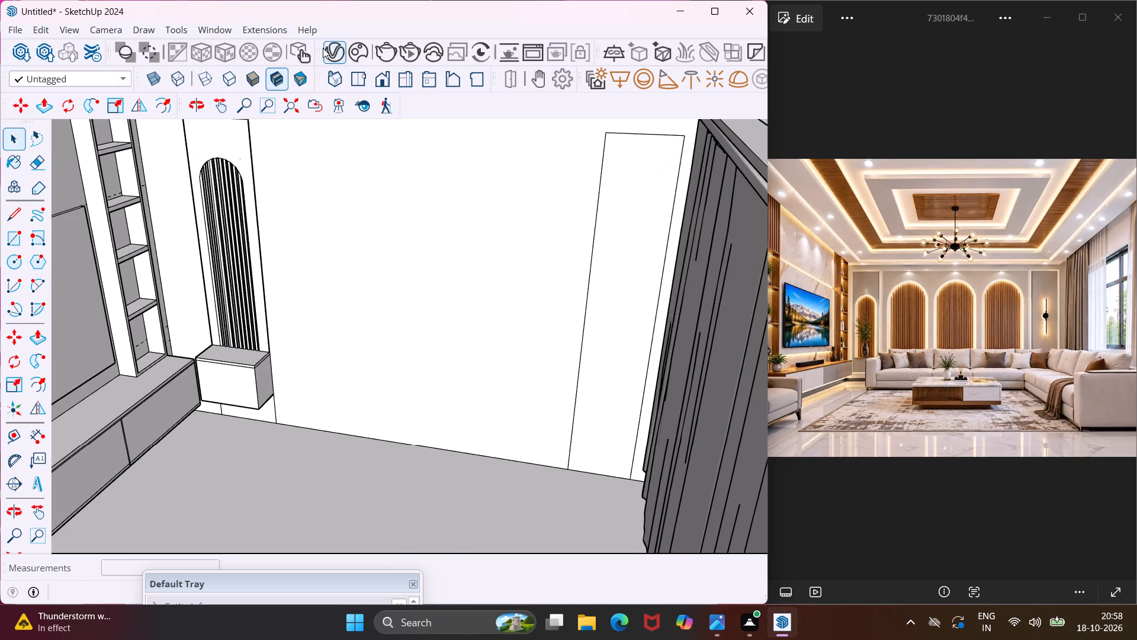
Open 3D Warehouse and search its models for "wall light".
{"action": "left_click", "coordinate": [228, 30]}
{"action": "left_click", "coordinate": [256, 139]}
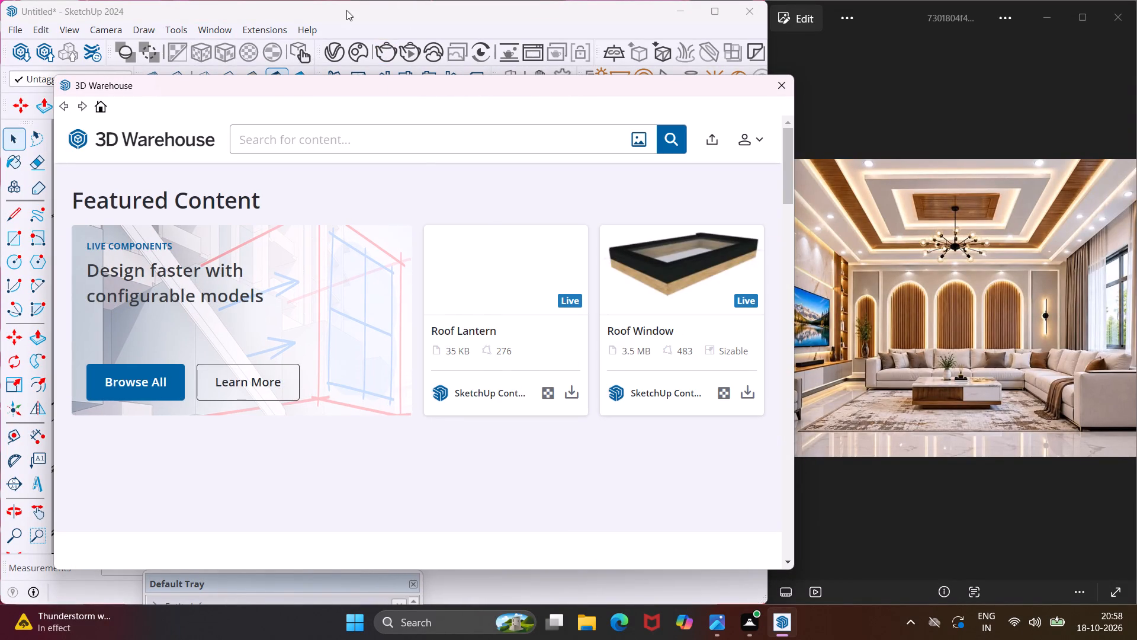
{"action": "left_click", "coordinate": [278, 131]}
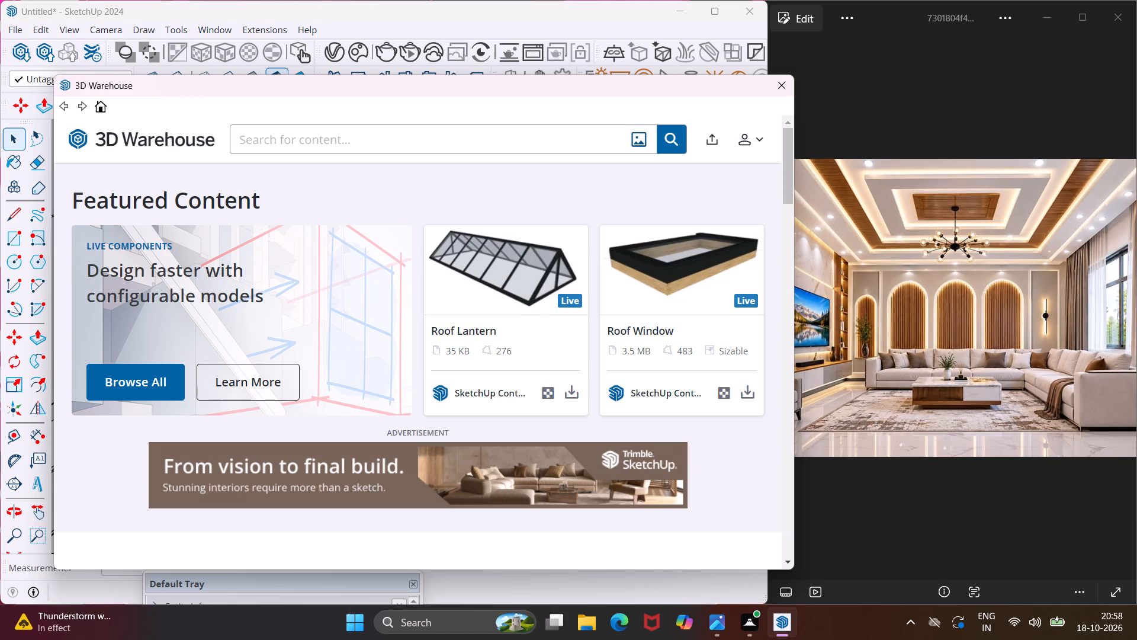
{"action": "left_click", "coordinate": [275, 133]}
{"action": "type", "text": "wal"}
{"action": "key", "text": "l"}
{"action": "key", "text": "space"}
{"action": "key", "text": "l"}
{"action": "key", "text": "i"}
{"action": "key", "text": "h"}
{"action": "key", "text": "BackSpace"}
{"action": "type", "text": "ghr"}
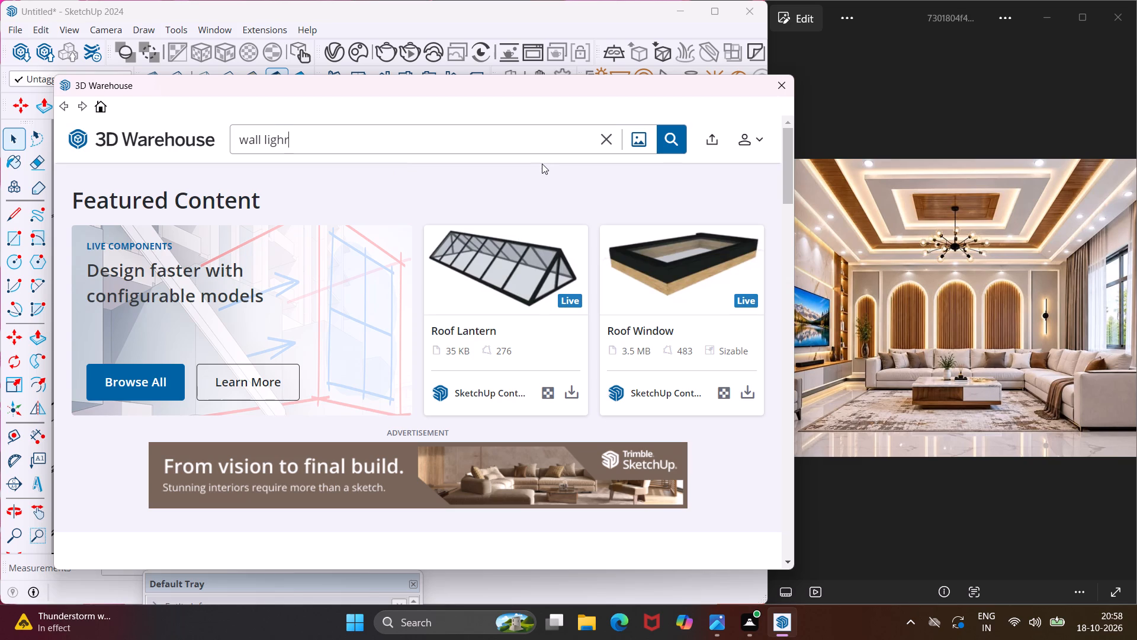
{"action": "key", "text": "BackSpace"}
{"action": "key", "text": "t"}
{"action": "key", "text": "Return"}
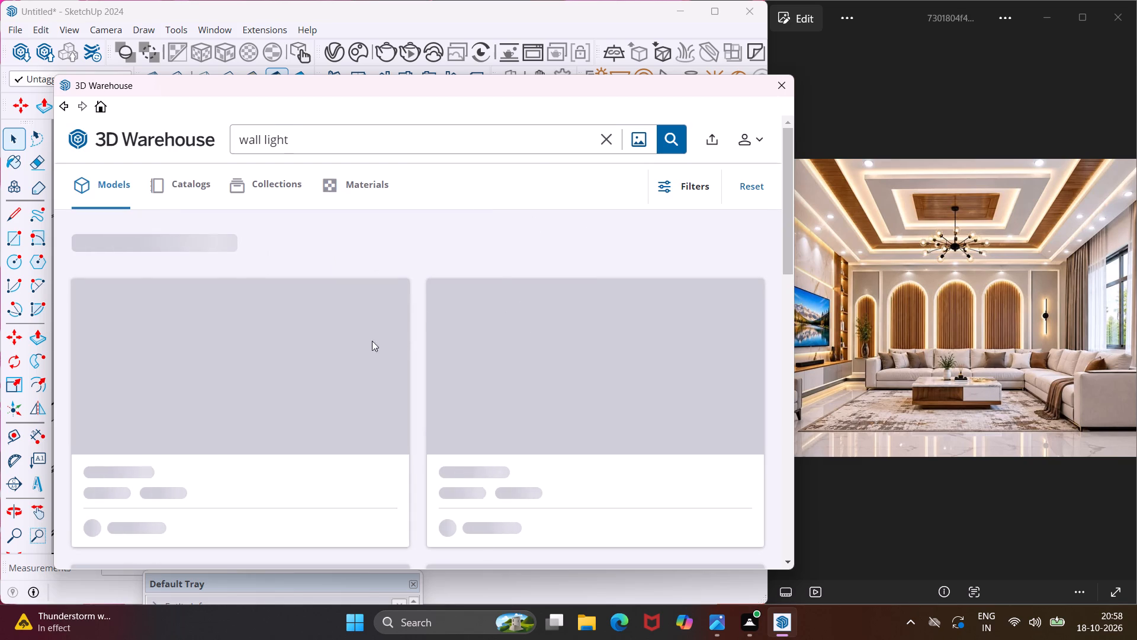
Examine the wall light search results for a slim vertical fixture like the one in the reference image.
{"action": "scroll", "coordinate": [341, 338], "scroll_direction": "down", "scroll_amount": 2}
{"action": "scroll", "coordinate": [338, 338], "scroll_direction": "up", "scroll_amount": 2}
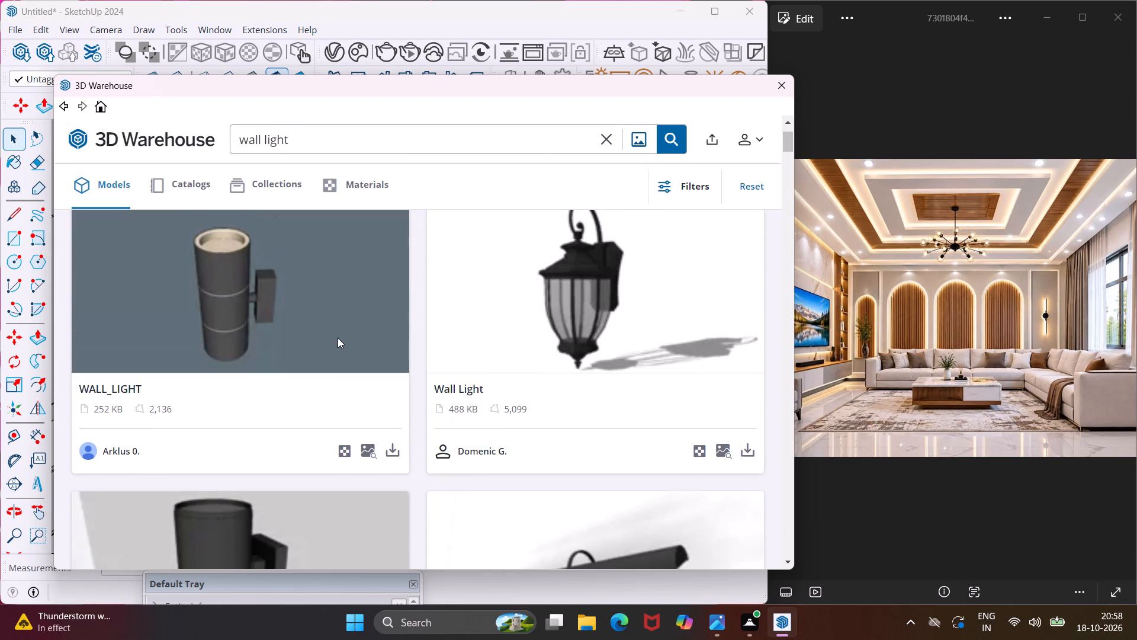
{"action": "scroll", "coordinate": [338, 338], "scroll_direction": "down", "scroll_amount": 7}
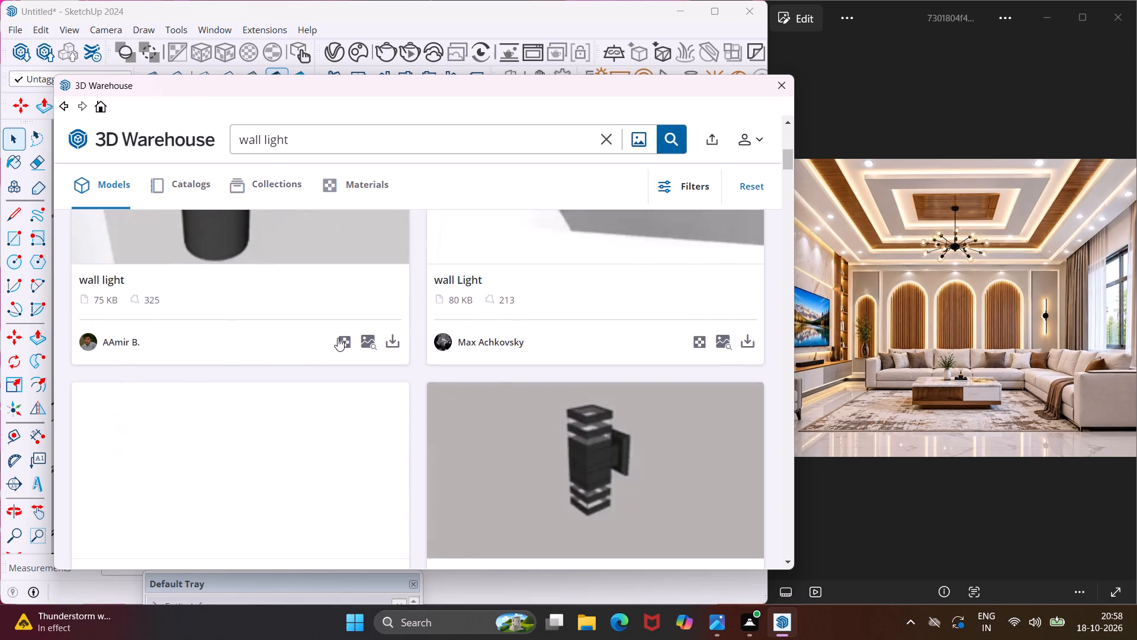
{"action": "scroll", "coordinate": [338, 338], "scroll_direction": "down", "scroll_amount": 6}
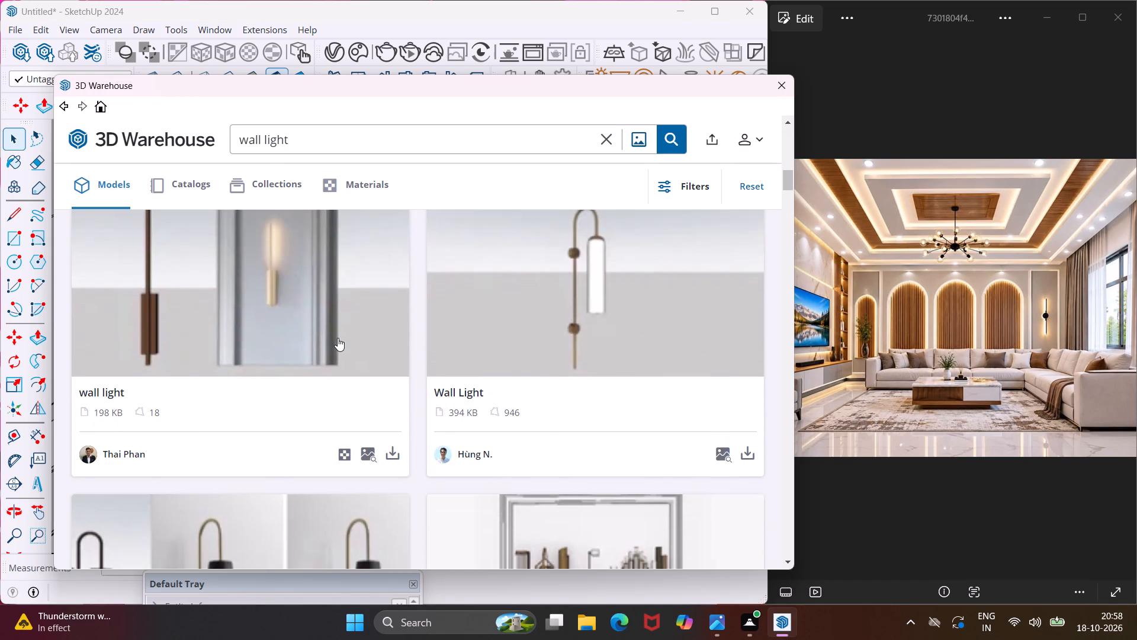
{"action": "scroll", "coordinate": [338, 338], "scroll_direction": "down", "scroll_amount": 11}
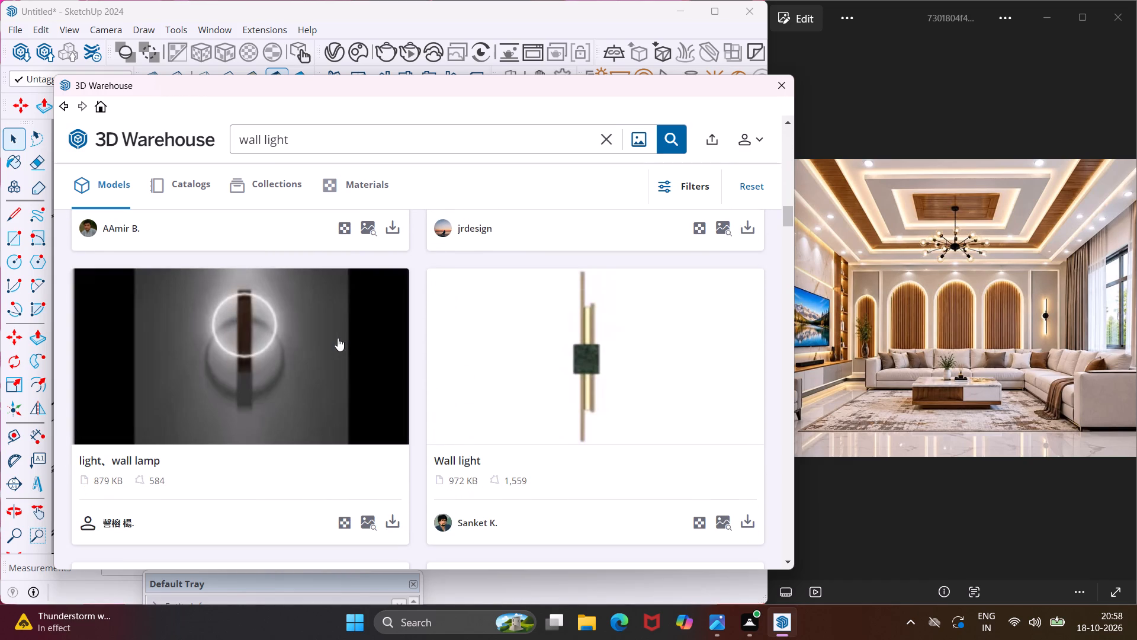
{"action": "scroll", "coordinate": [338, 338], "scroll_direction": "down", "scroll_amount": 3}
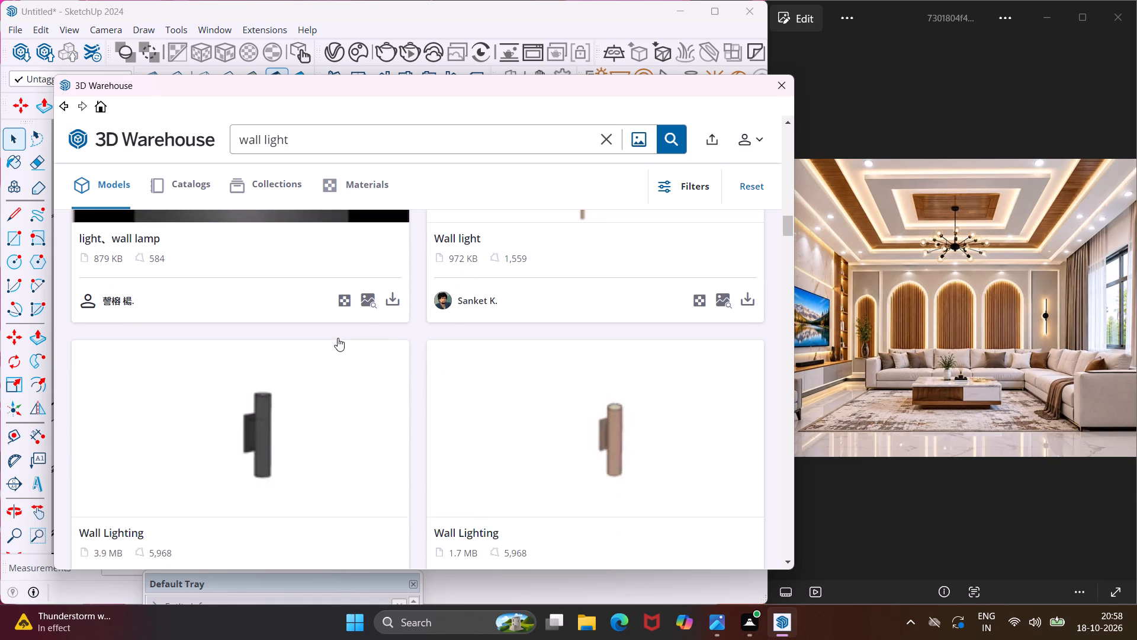
{"action": "scroll", "coordinate": [338, 338], "scroll_direction": "up", "scroll_amount": 2}
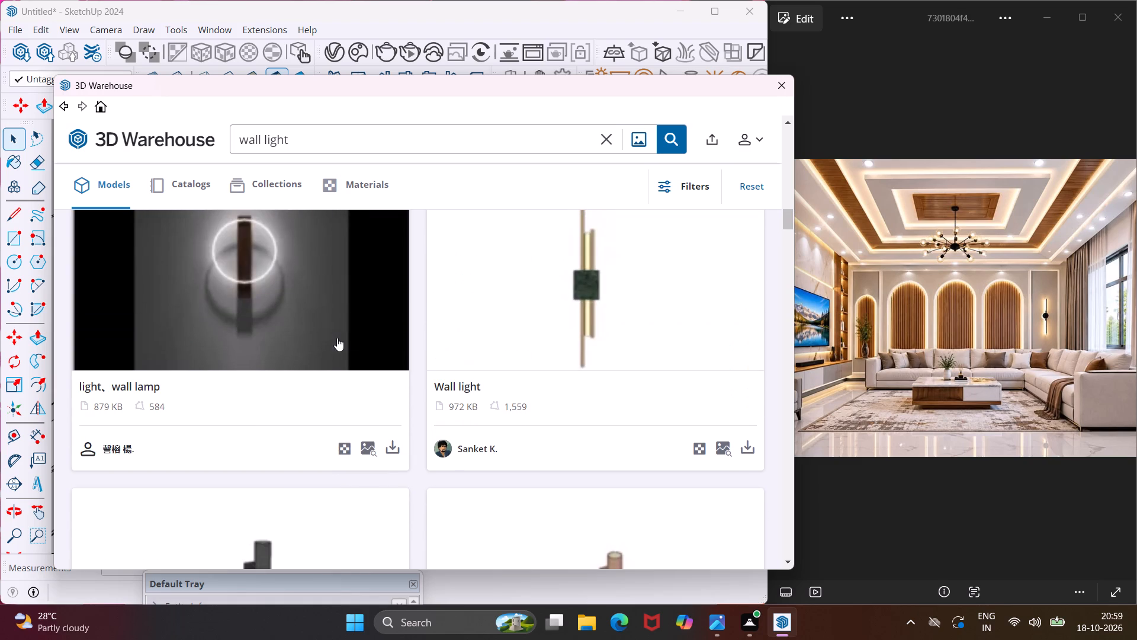
{"action": "scroll", "coordinate": [337, 338], "scroll_direction": "down", "scroll_amount": 3}
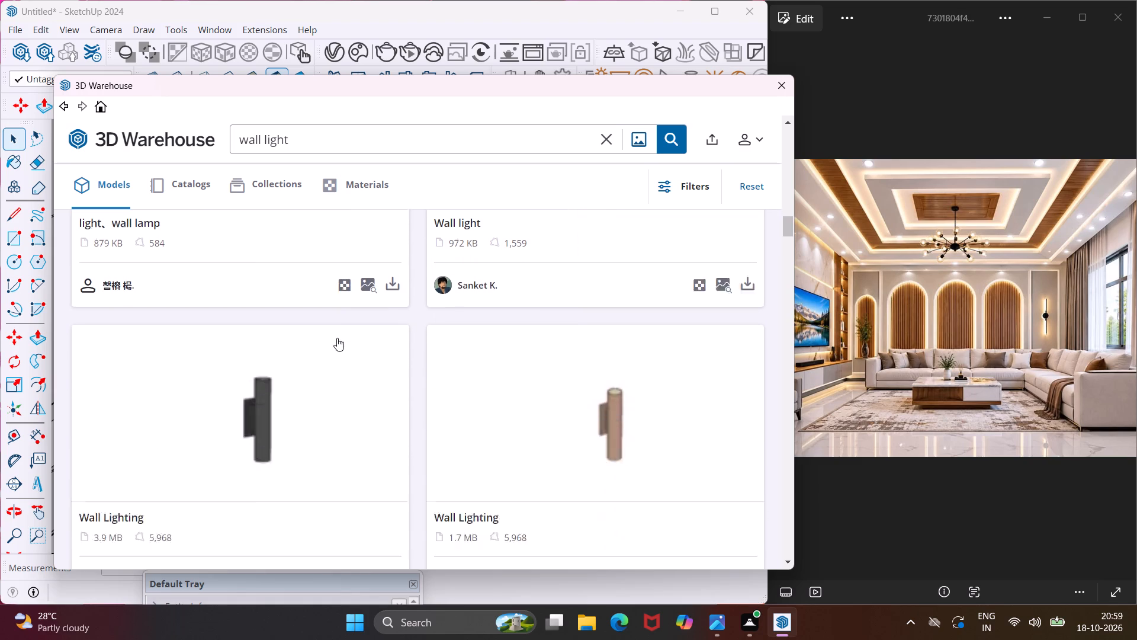
{"action": "scroll", "coordinate": [337, 338], "scroll_direction": "down", "scroll_amount": 4}
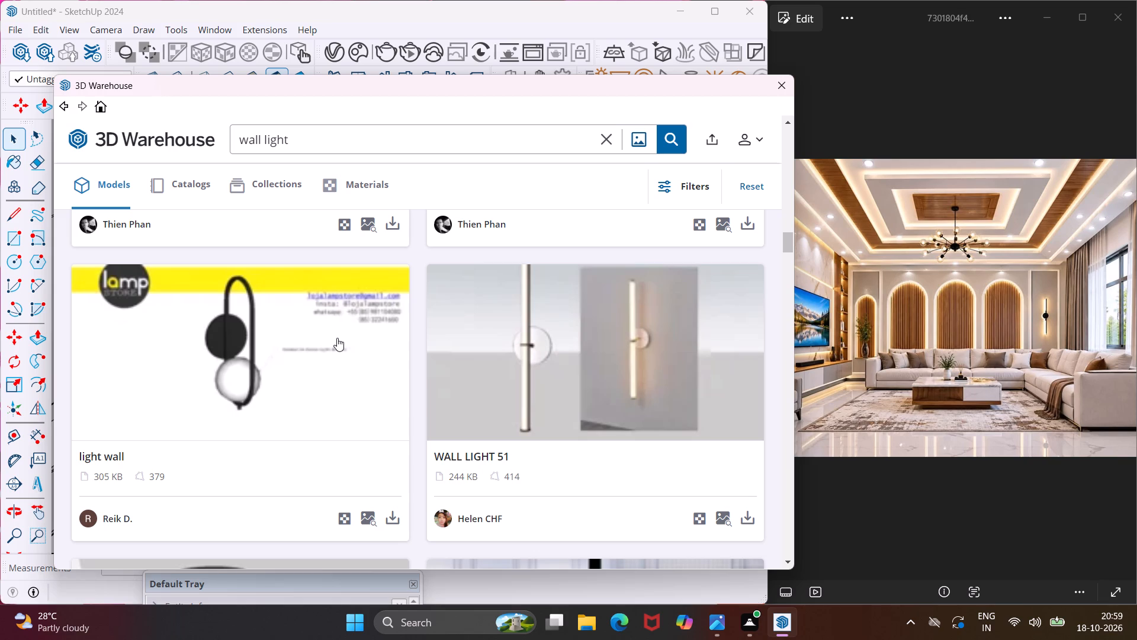
{"action": "scroll", "coordinate": [337, 338], "scroll_direction": "down", "scroll_amount": 4}
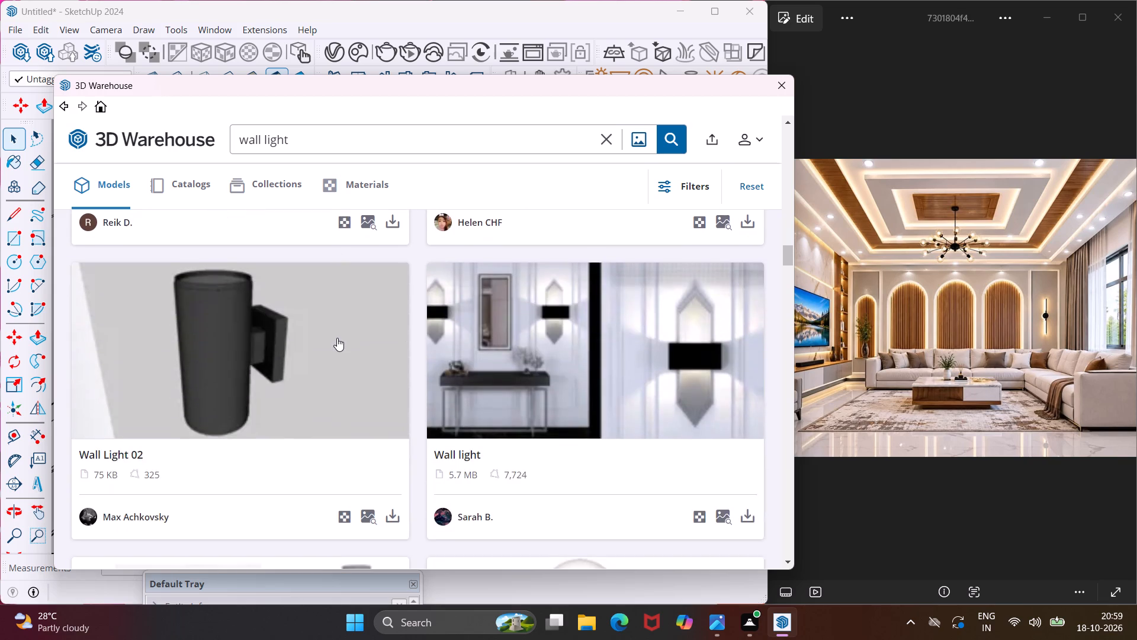
{"action": "scroll", "coordinate": [337, 338], "scroll_direction": "down", "scroll_amount": 4}
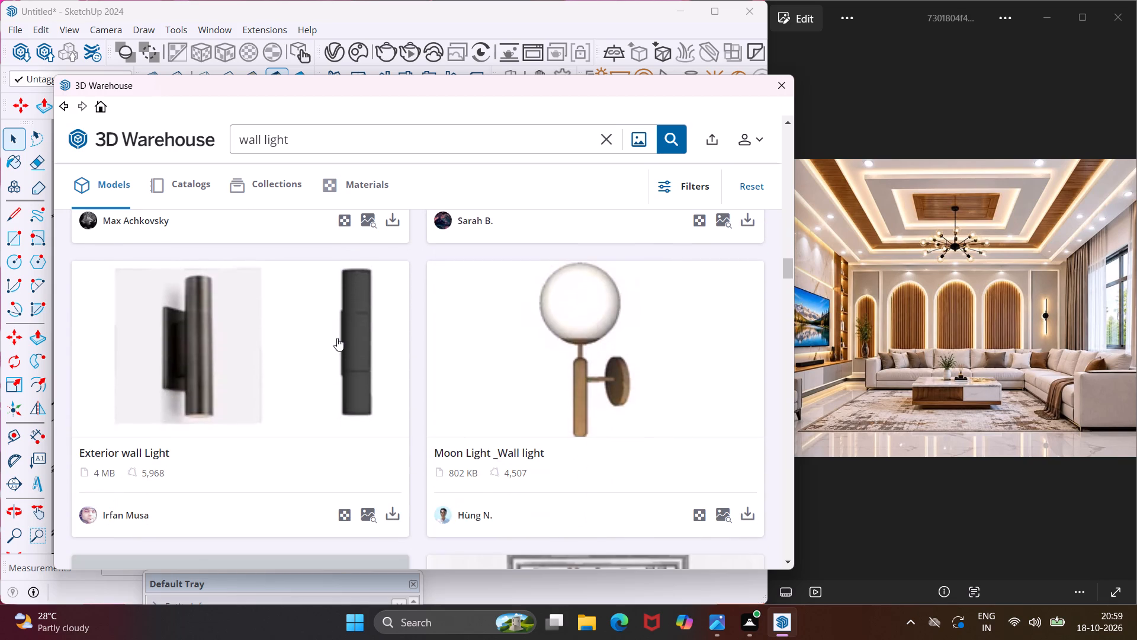
{"action": "scroll", "coordinate": [337, 338], "scroll_direction": "down", "scroll_amount": 9}
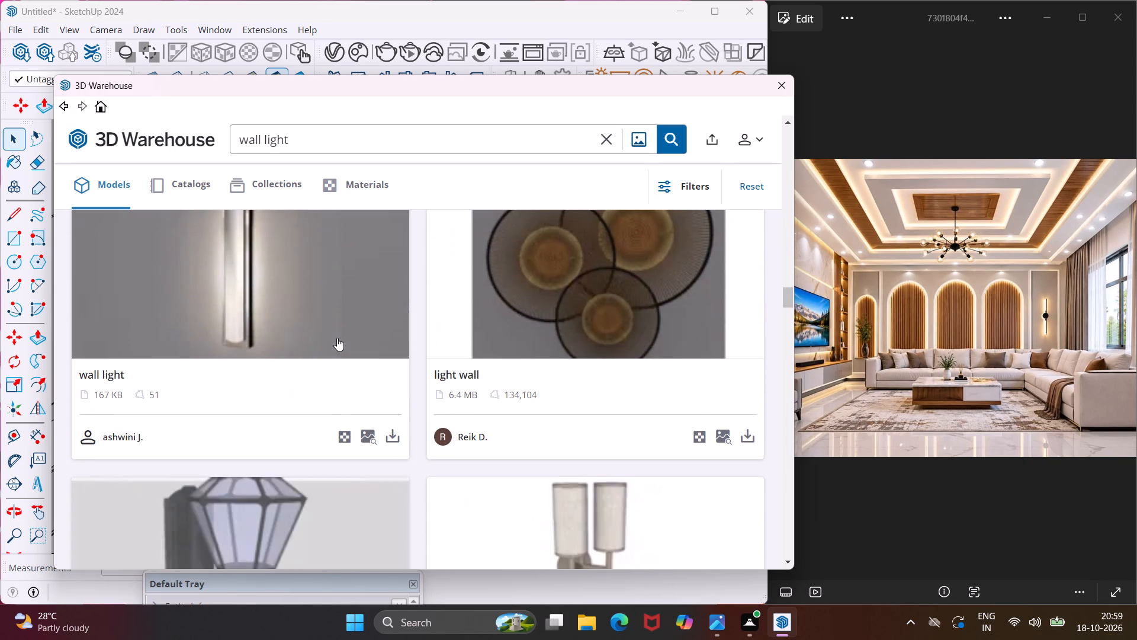
{"action": "scroll", "coordinate": [337, 338], "scroll_direction": "down", "scroll_amount": 6}
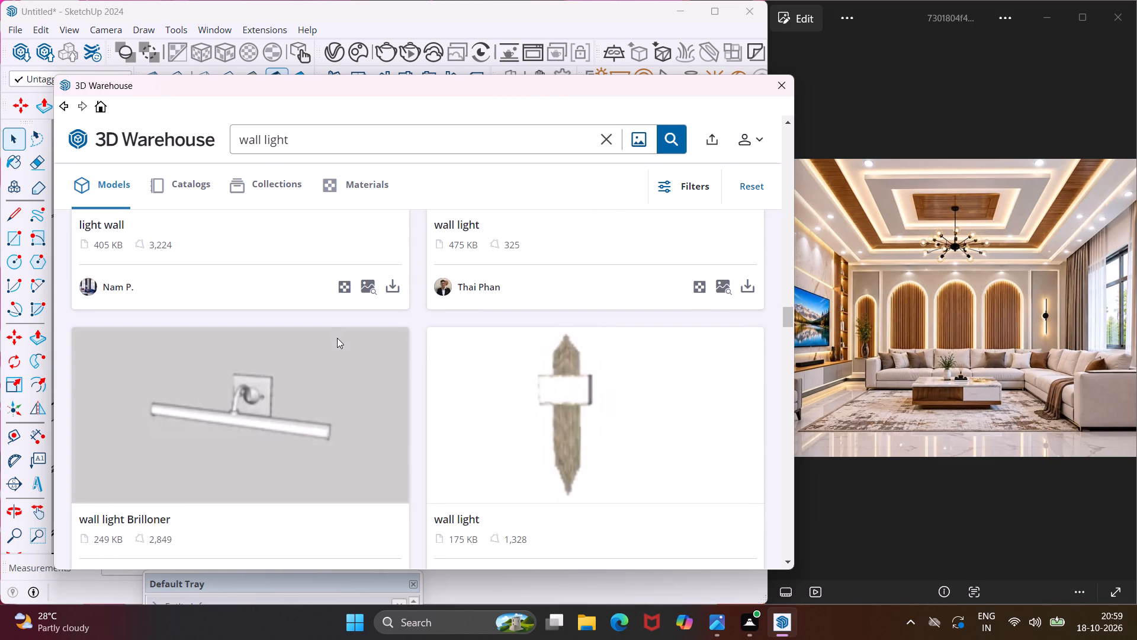
{"action": "scroll", "coordinate": [337, 338], "scroll_direction": "down", "scroll_amount": 8}
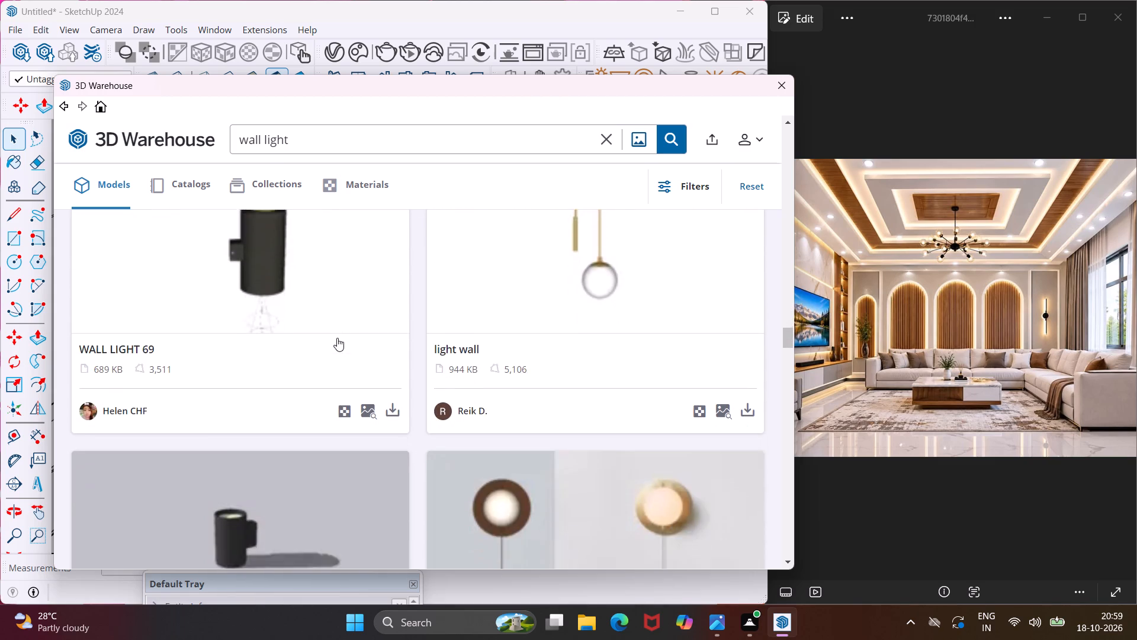
{"action": "scroll", "coordinate": [337, 338], "scroll_direction": "down", "scroll_amount": 8}
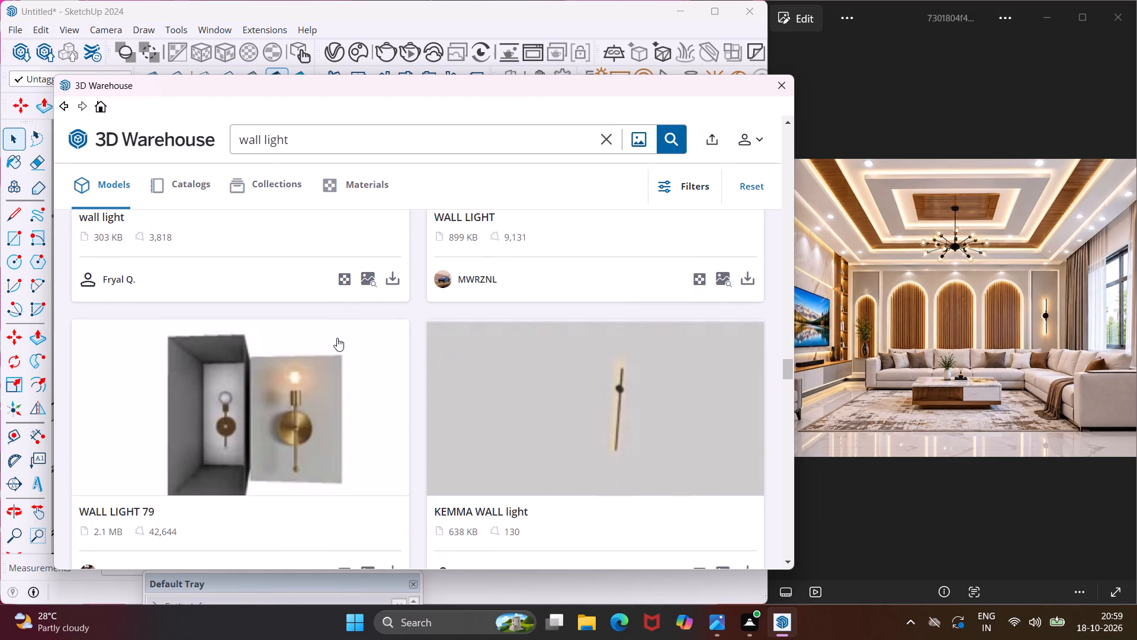
Load the KEMMA WALL light directly into the model and place it outside the room, beside the window wall.
{"action": "scroll", "coordinate": [337, 338], "scroll_direction": "down", "scroll_amount": 2}
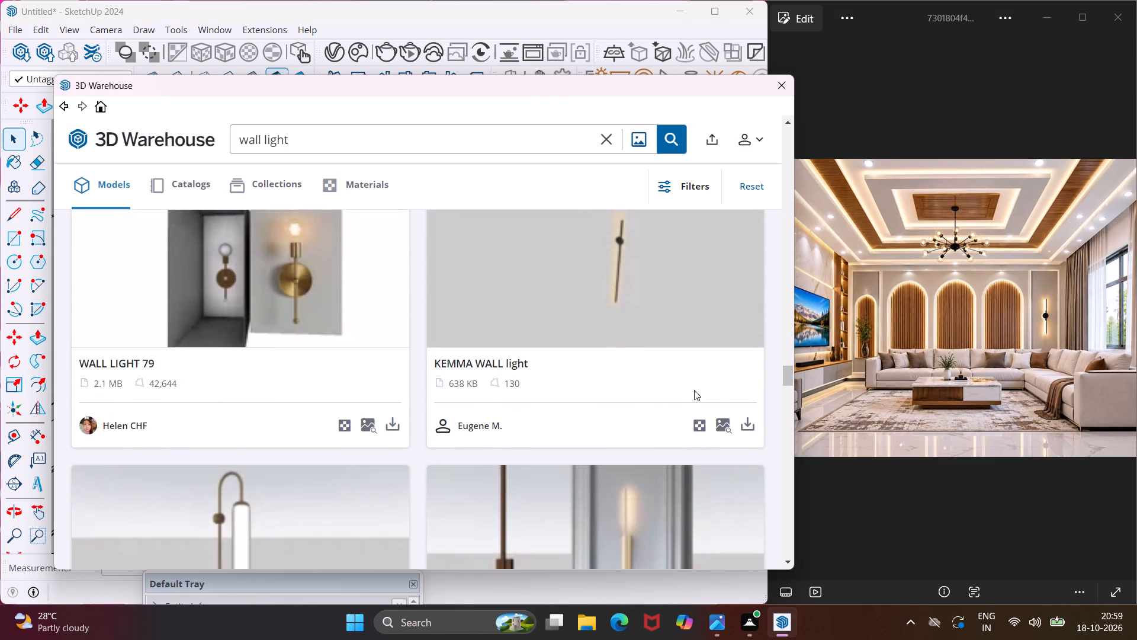
{"action": "scroll", "coordinate": [756, 418], "scroll_direction": "down", "scroll_amount": 2}
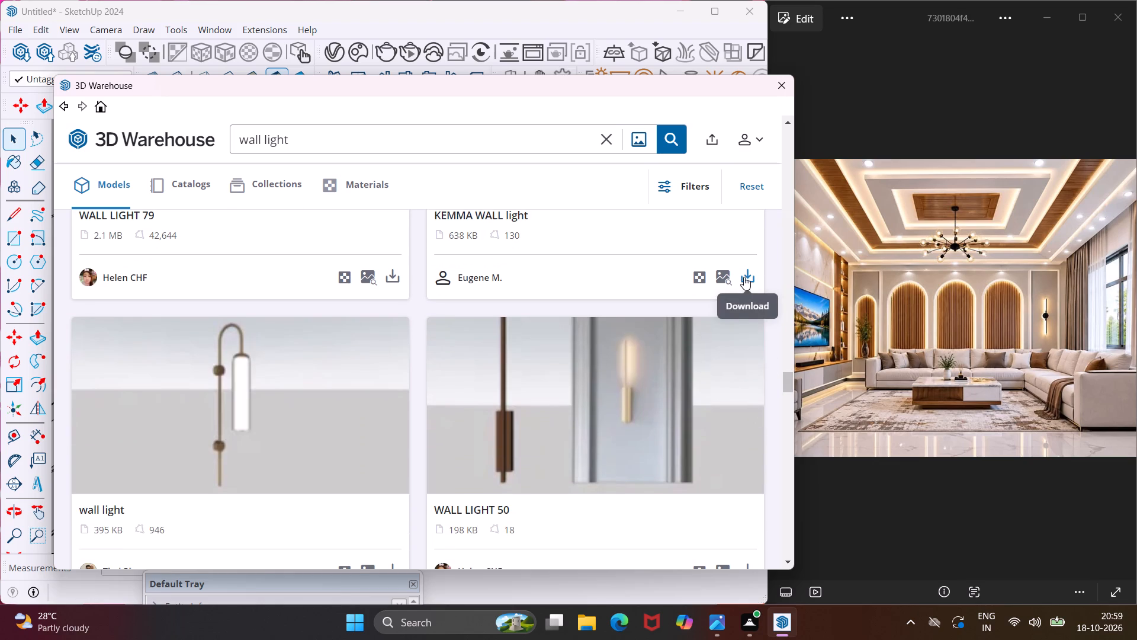
{"action": "left_click", "coordinate": [744, 274]}
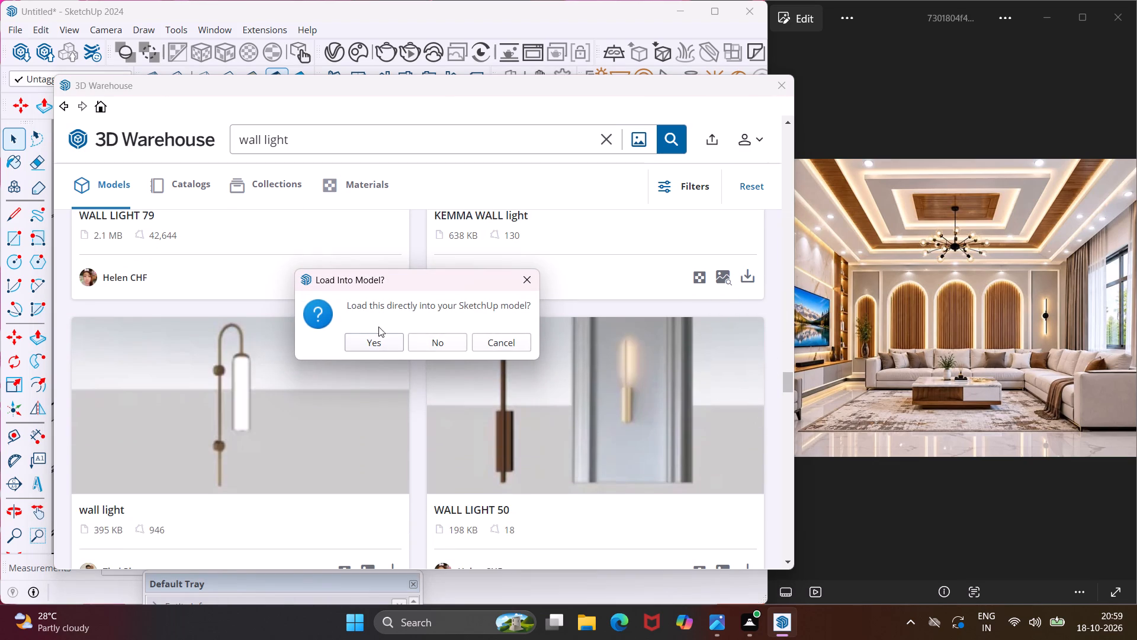
{"action": "left_click", "coordinate": [396, 332]}
{"action": "left_click", "coordinate": [397, 341]}
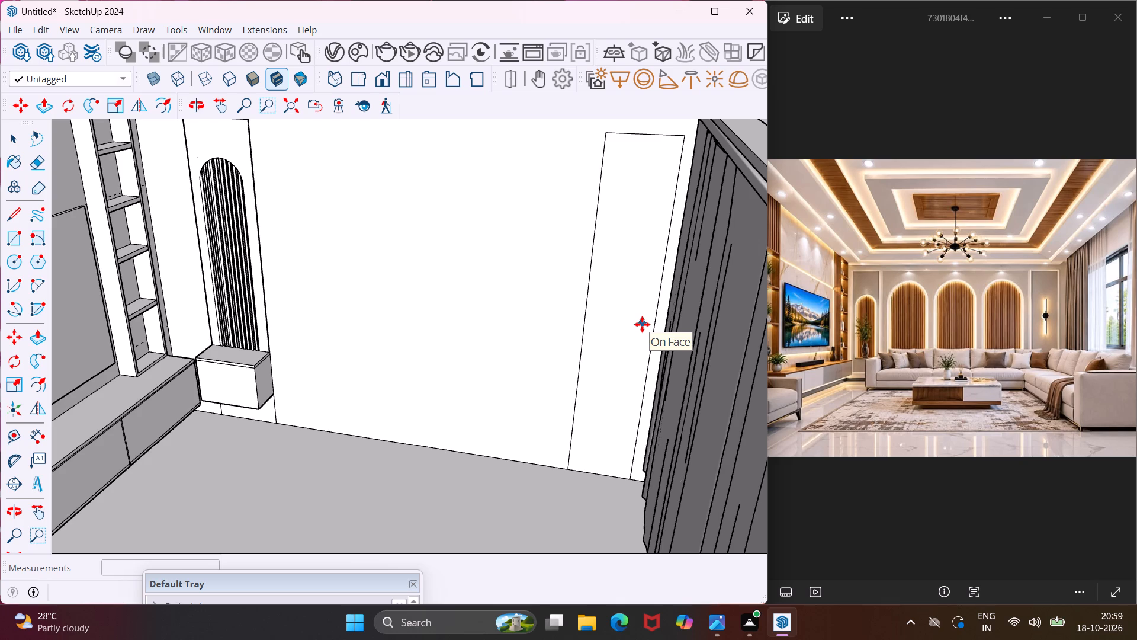
{"action": "scroll", "coordinate": [642, 324], "scroll_direction": "down", "scroll_amount": 9}
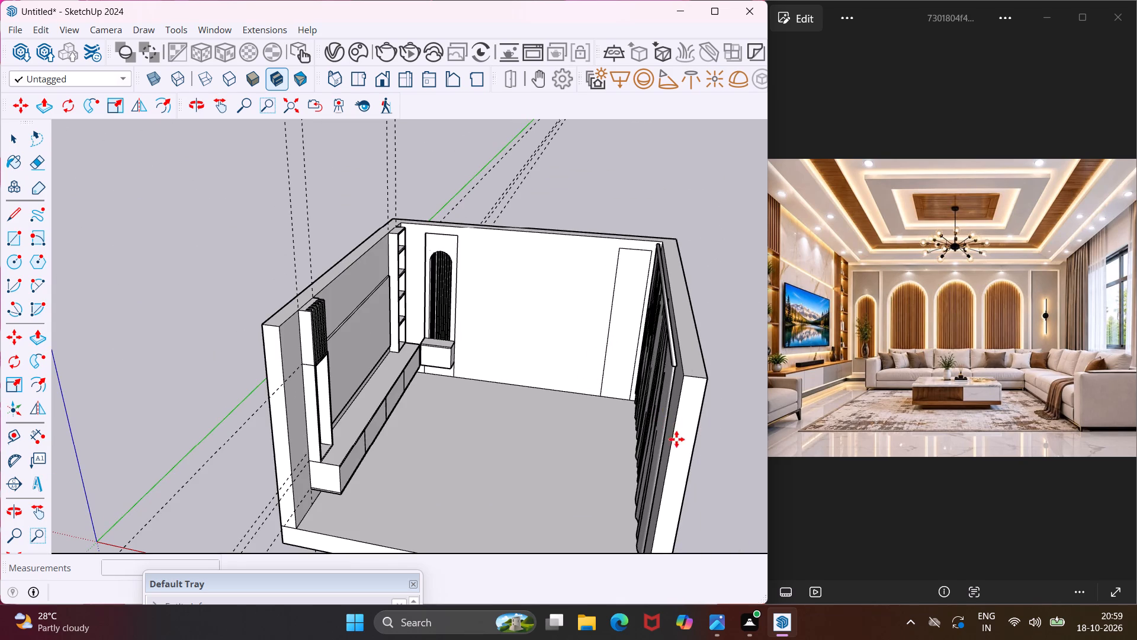
{"action": "left_click", "coordinate": [709, 471]}
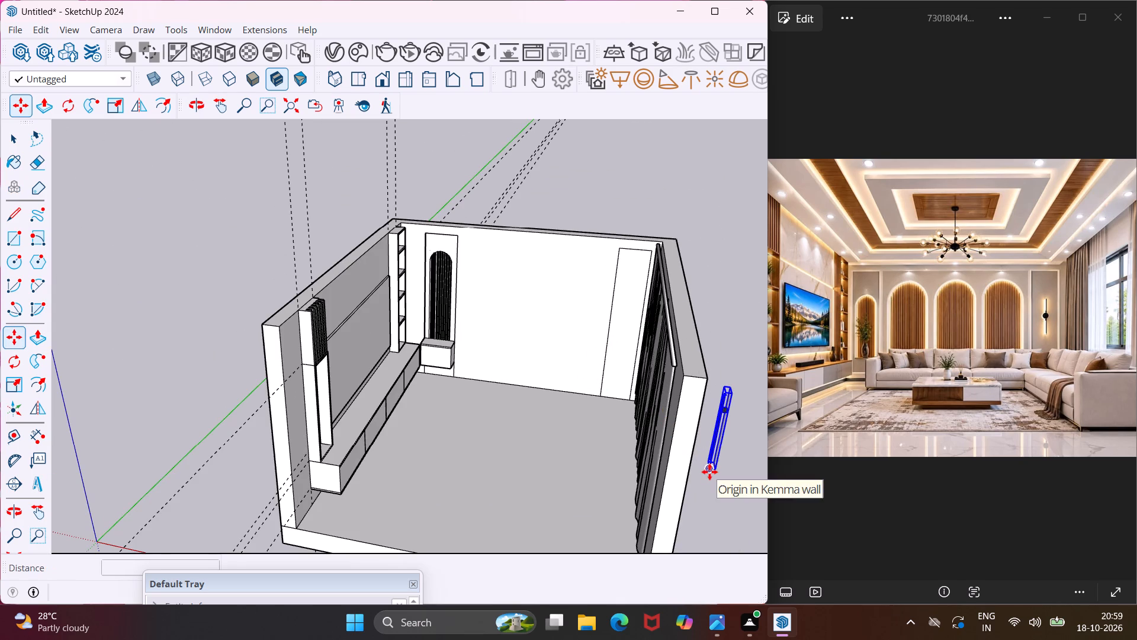
{"action": "scroll", "coordinate": [710, 472], "scroll_direction": "up", "scroll_amount": 9}
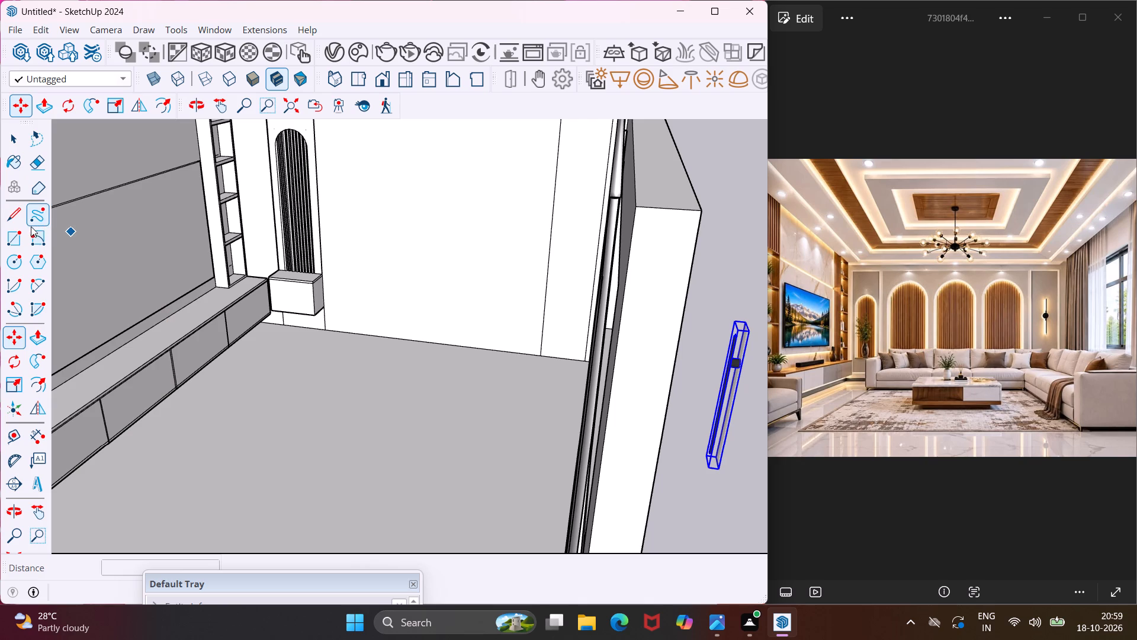
Rotate the wall light 90 degrees about its vertical axis.
{"action": "left_click", "coordinate": [11, 356]}
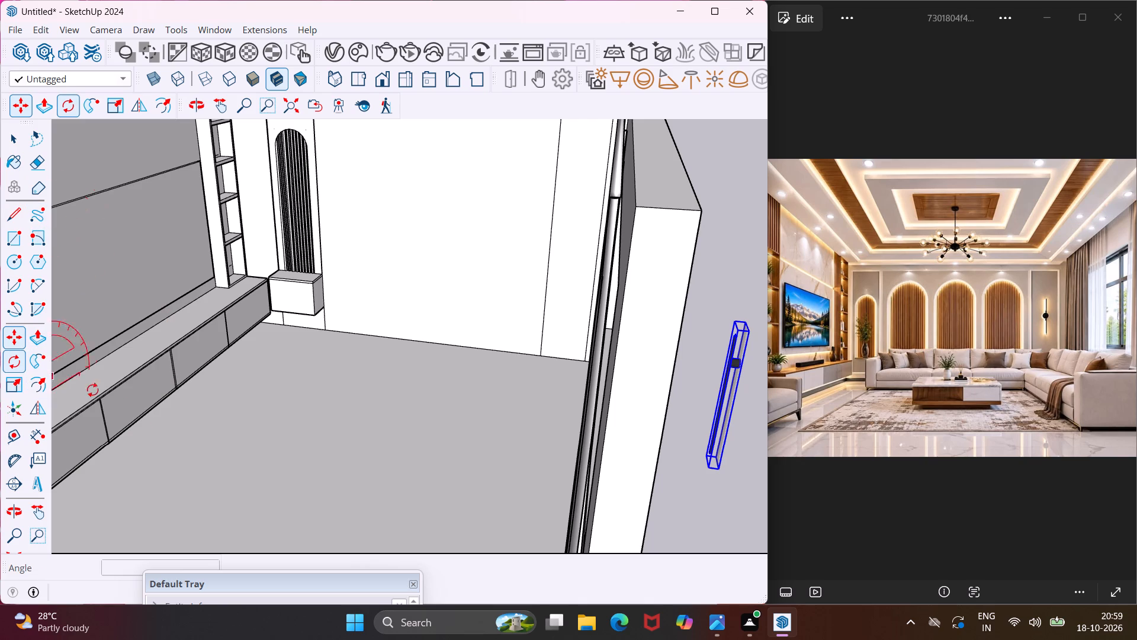
{"action": "scroll", "coordinate": [207, 315], "scroll_direction": "down", "scroll_amount": 9}
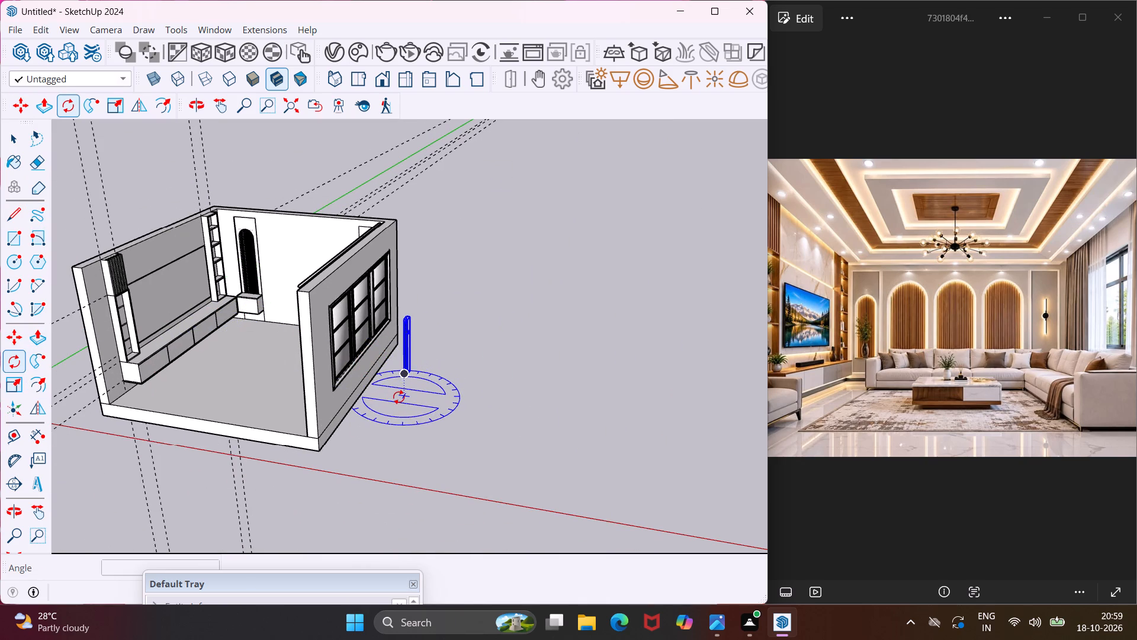
{"action": "left_click", "coordinate": [399, 397]}
{"action": "left_click", "coordinate": [481, 413]}
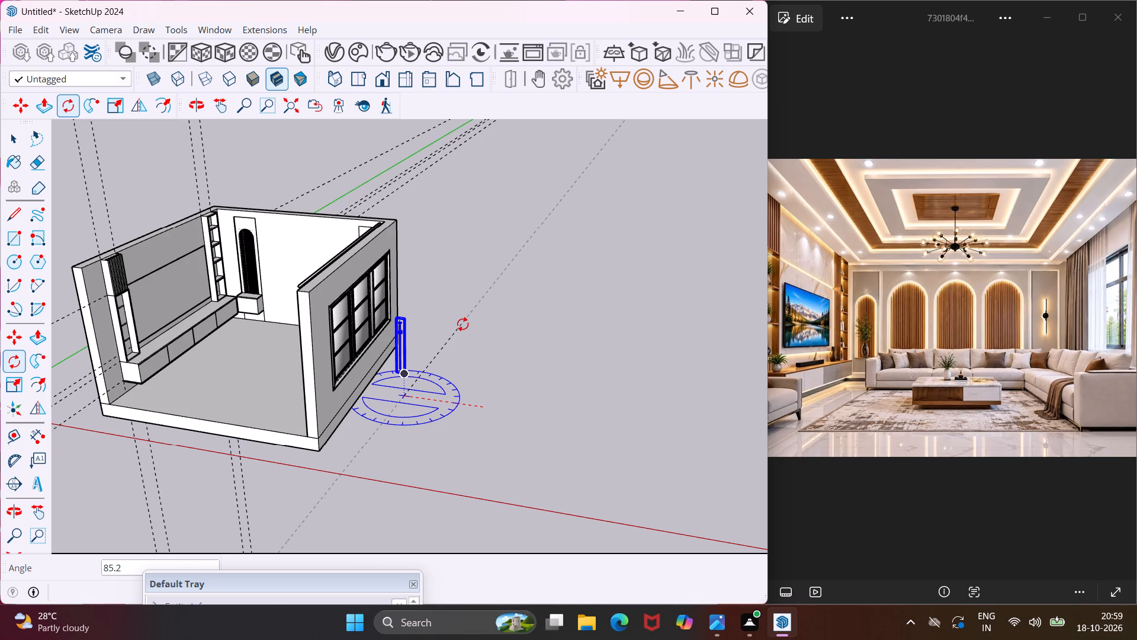
{"action": "type", "text": "90"}
{"action": "key", "text": "Return"}
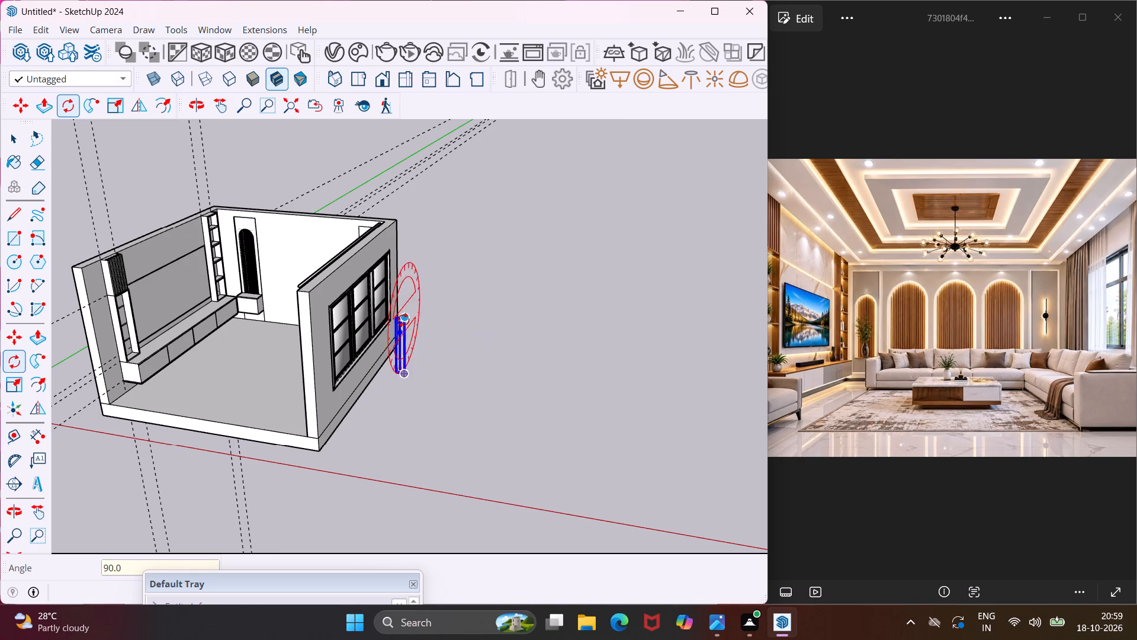
{"action": "scroll", "coordinate": [401, 331], "scroll_direction": "up", "scroll_amount": 12}
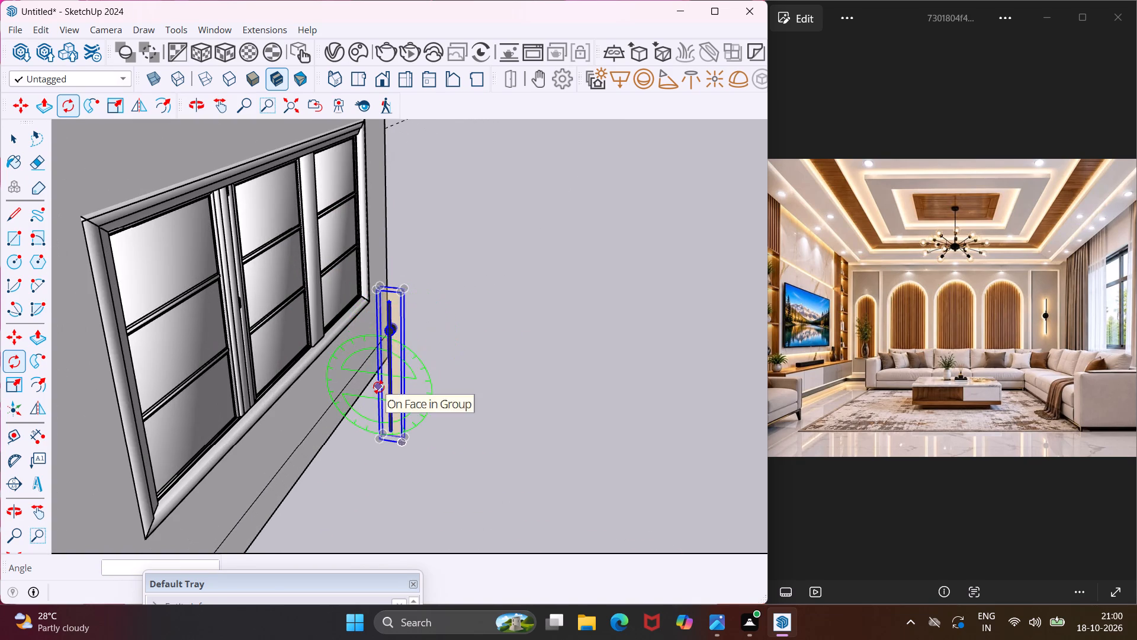
{"action": "scroll", "coordinate": [378, 387], "scroll_direction": "up", "scroll_amount": 1}
{"action": "scroll", "coordinate": [380, 387], "scroll_direction": "down", "scroll_amount": 5}
{"action": "middle_click_drag", "start_coordinate": [381, 410], "coordinate": [575, 376]}
{"action": "scroll", "coordinate": [535, 363], "scroll_direction": "down", "scroll_amount": 3}
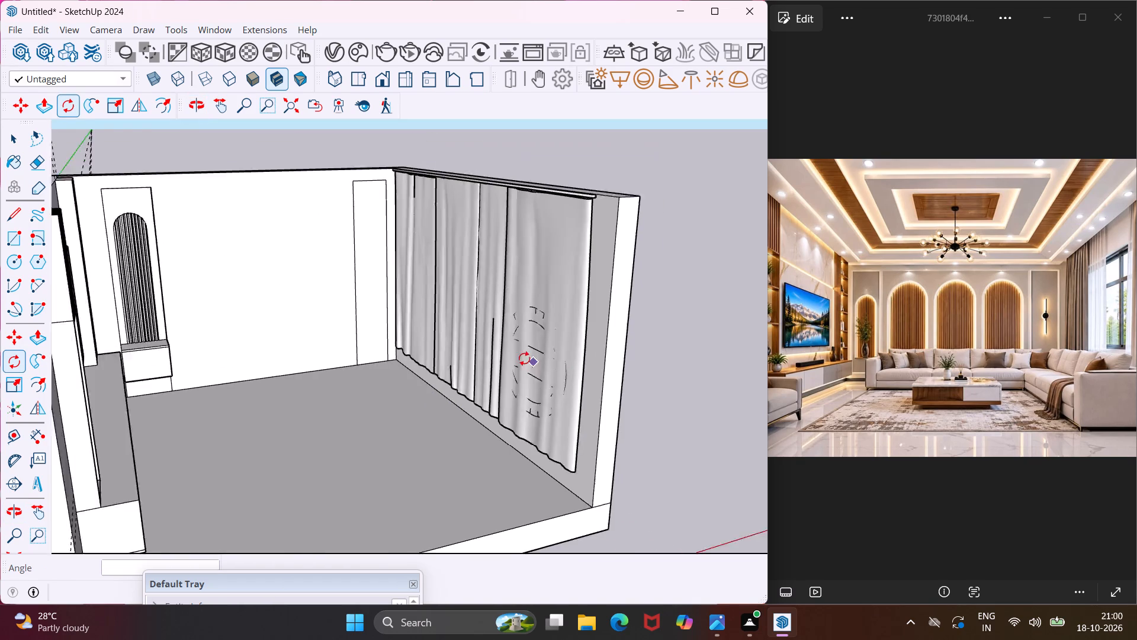
{"action": "scroll", "coordinate": [524, 359], "scroll_direction": "down", "scroll_amount": 2}
{"action": "key", "text": "Escape"}
{"action": "key", "text": "space"}
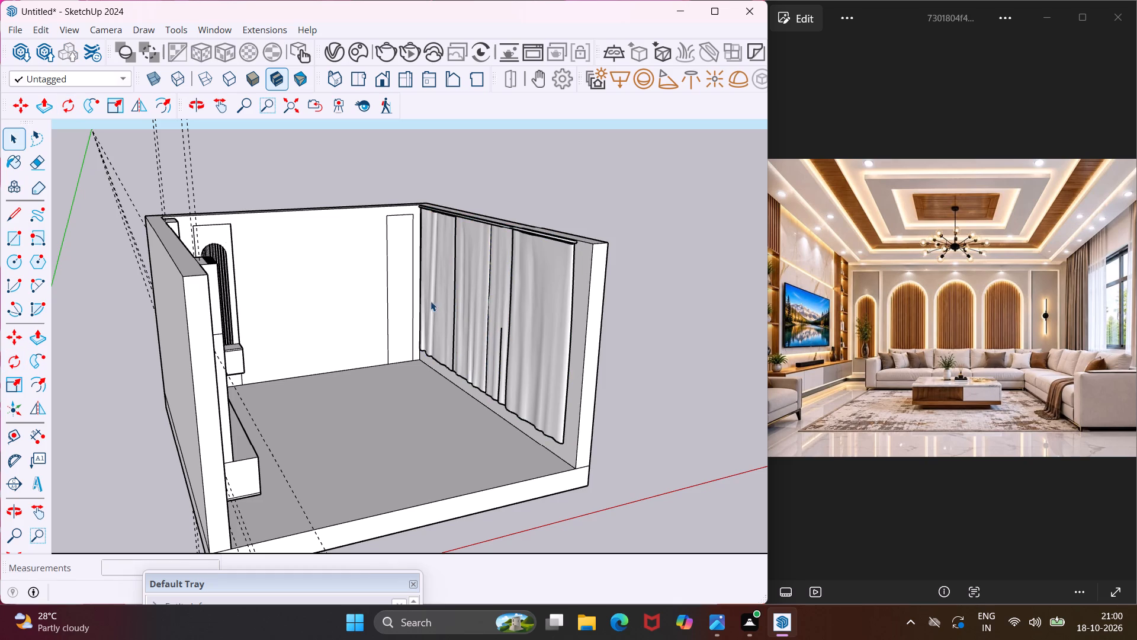
Push/Pull the narrow vertical panel on the back wall beside the curtain out by 1/2", level with the arch panel.
{"action": "scroll", "coordinate": [409, 293], "scroll_direction": "up", "scroll_amount": 9}
{"action": "left_click", "coordinate": [410, 292]}
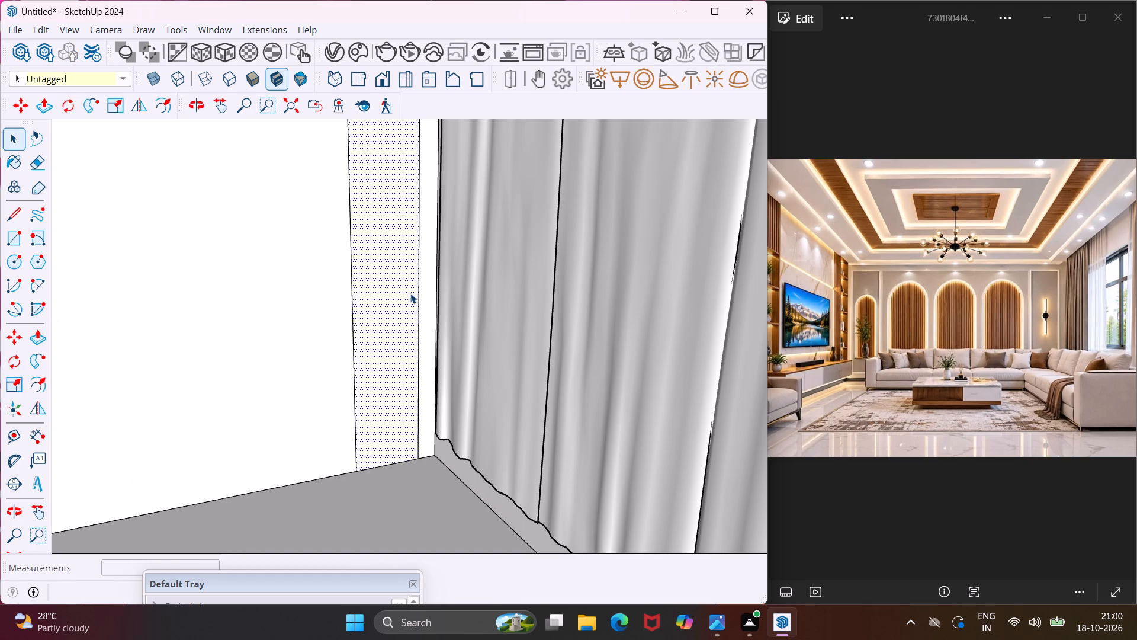
{"action": "key", "text": "p"}
{"action": "left_click", "coordinate": [410, 297]}
{"action": "scroll", "coordinate": [412, 303], "scroll_direction": "down", "scroll_amount": 2}
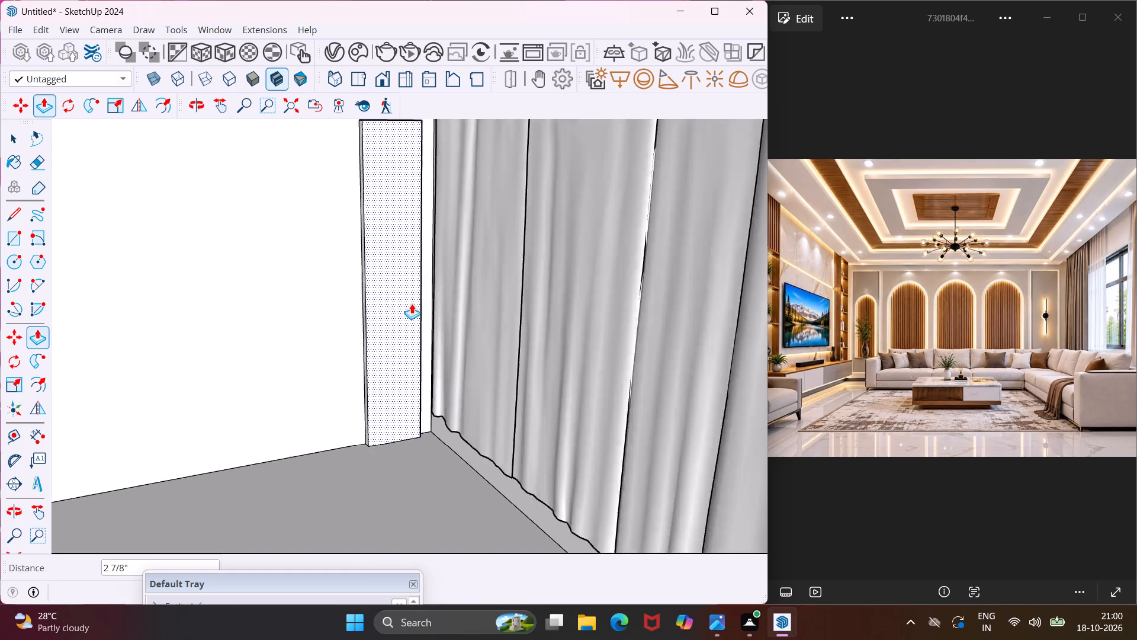
{"action": "scroll", "coordinate": [412, 303], "scroll_direction": "down", "scroll_amount": 4}
{"action": "left_click", "coordinate": [117, 196]}
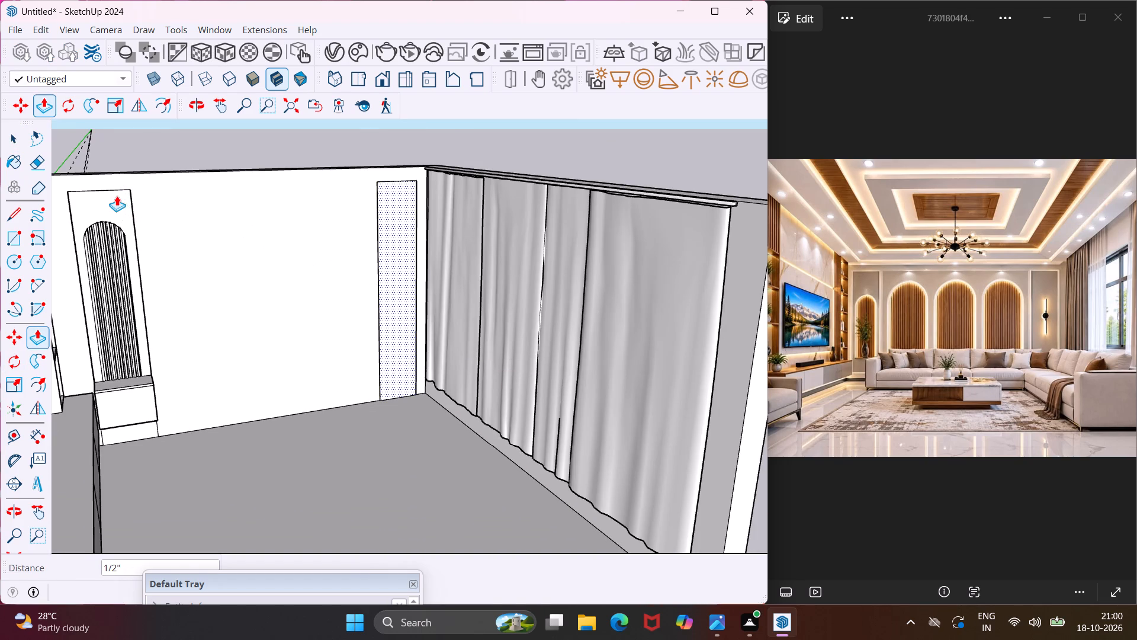
{"action": "key", "text": "Escape"}
{"action": "key", "text": "space"}
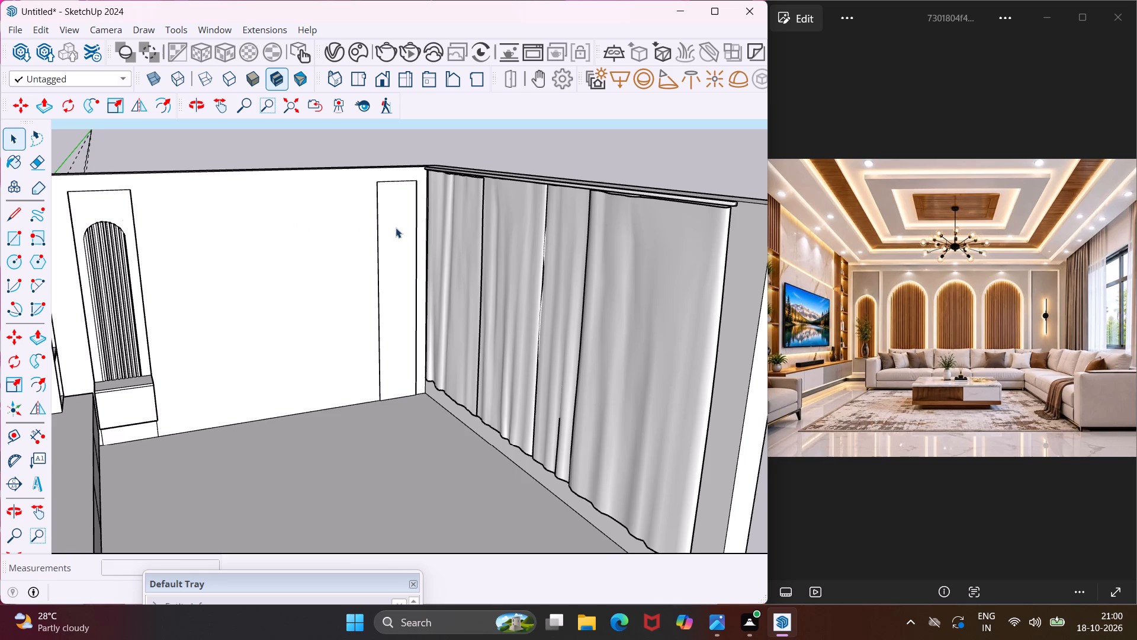
Draw a rectangle about 8' 9 1/4" by 9' 5 11/16" on the back wall between the arch panel and narrow panel.
{"action": "middle_click_drag", "start_coordinate": [396, 227], "coordinate": [355, 308]}
{"action": "scroll", "coordinate": [377, 202], "scroll_direction": "down", "scroll_amount": 5}
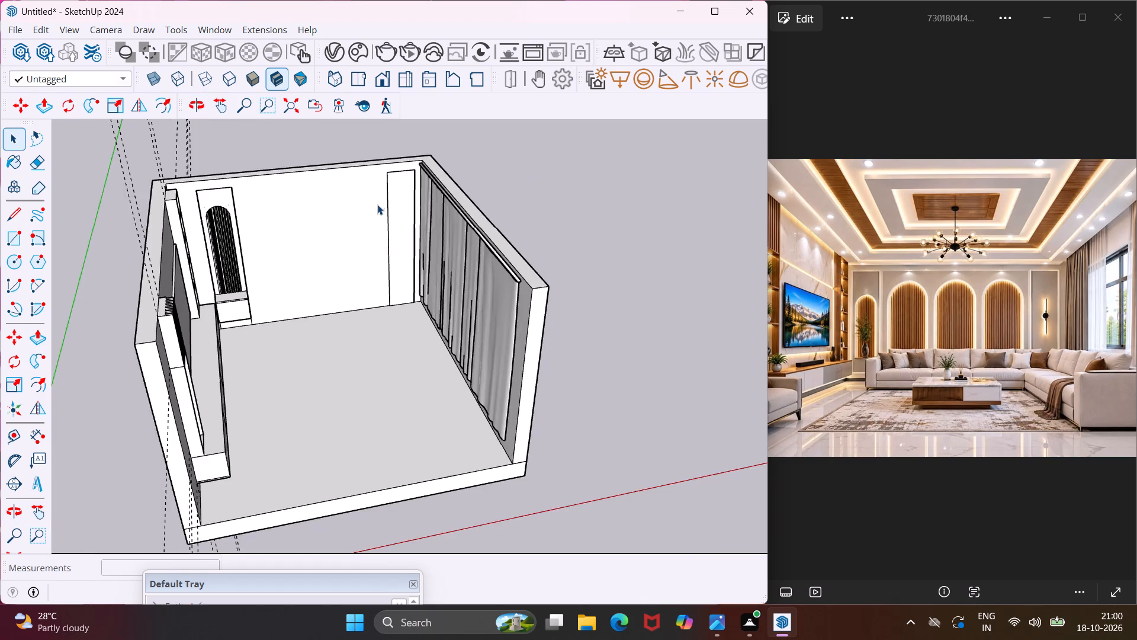
{"action": "scroll", "coordinate": [377, 204], "scroll_direction": "down", "scroll_amount": 2}
{"action": "middle_click_drag", "start_coordinate": [380, 204], "coordinate": [300, 152]}
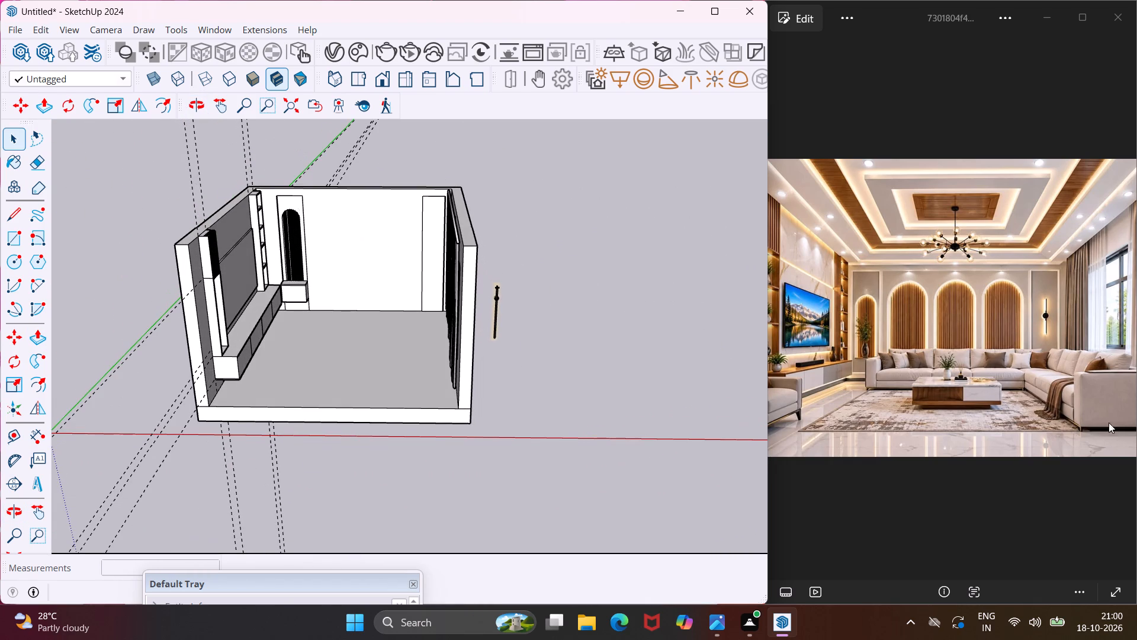
{"action": "left_click", "coordinate": [10, 243]}
{"action": "scroll", "coordinate": [294, 285], "scroll_direction": "up", "scroll_amount": 7}
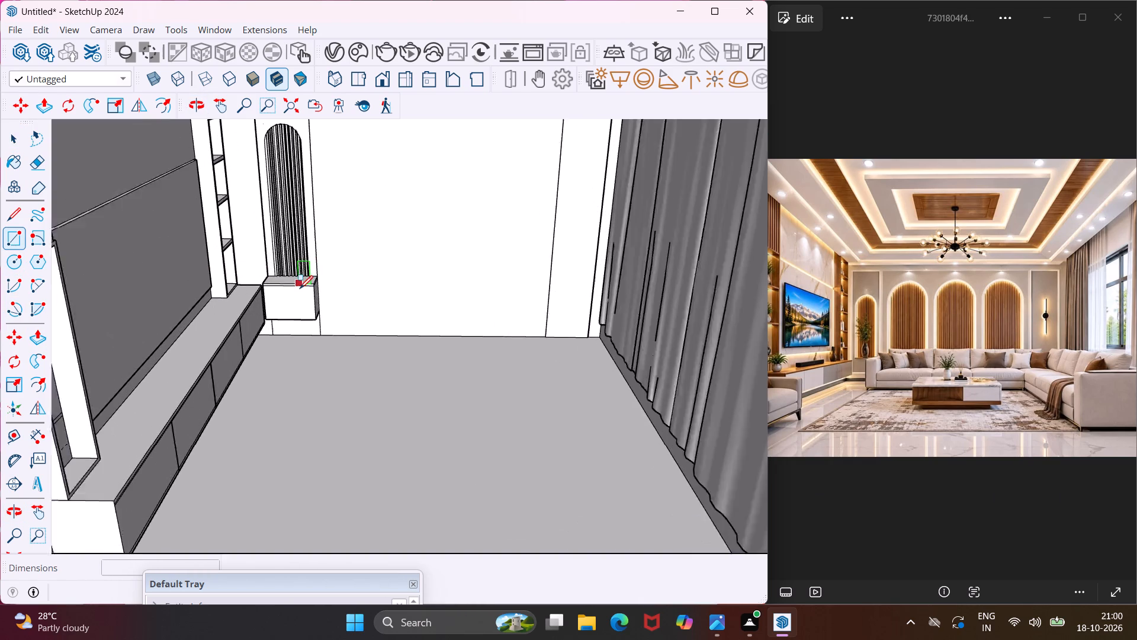
{"action": "scroll", "coordinate": [300, 289], "scroll_direction": "up", "scroll_amount": 1}
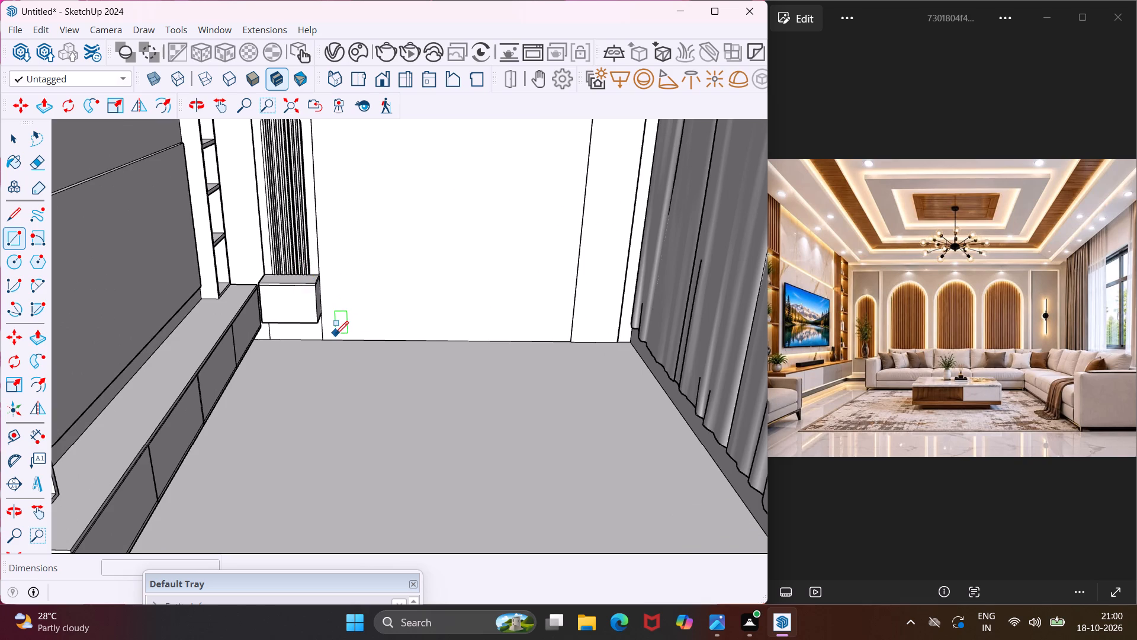
{"action": "left_click", "coordinate": [332, 337]}
{"action": "scroll", "coordinate": [400, 298], "scroll_direction": "down", "scroll_amount": 5}
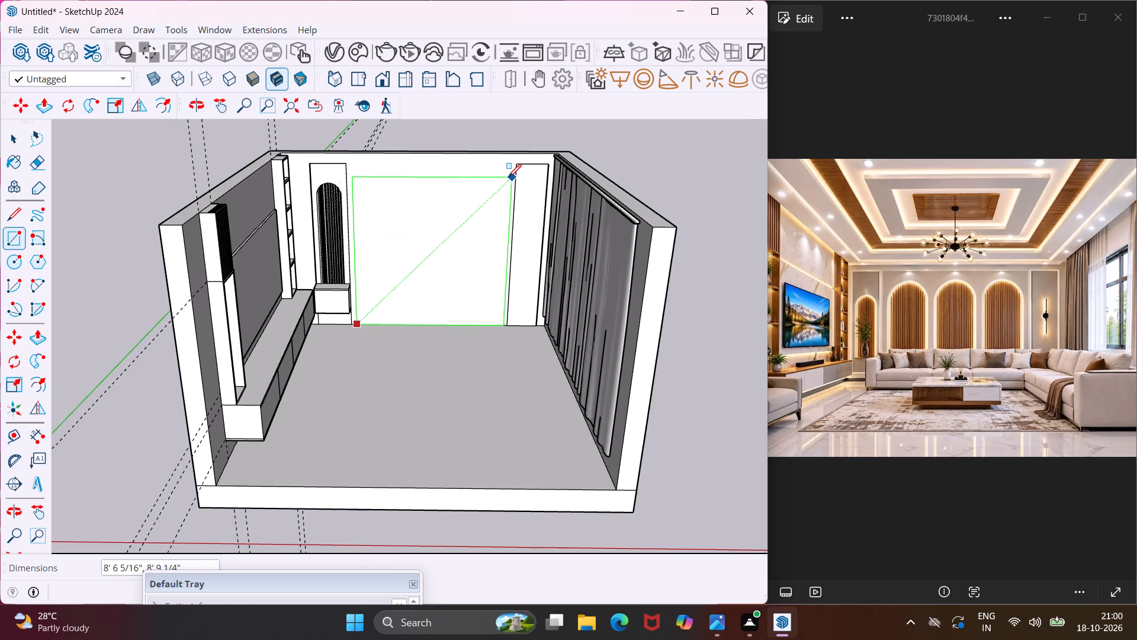
{"action": "scroll", "coordinate": [508, 173], "scroll_direction": "up", "scroll_amount": 3}
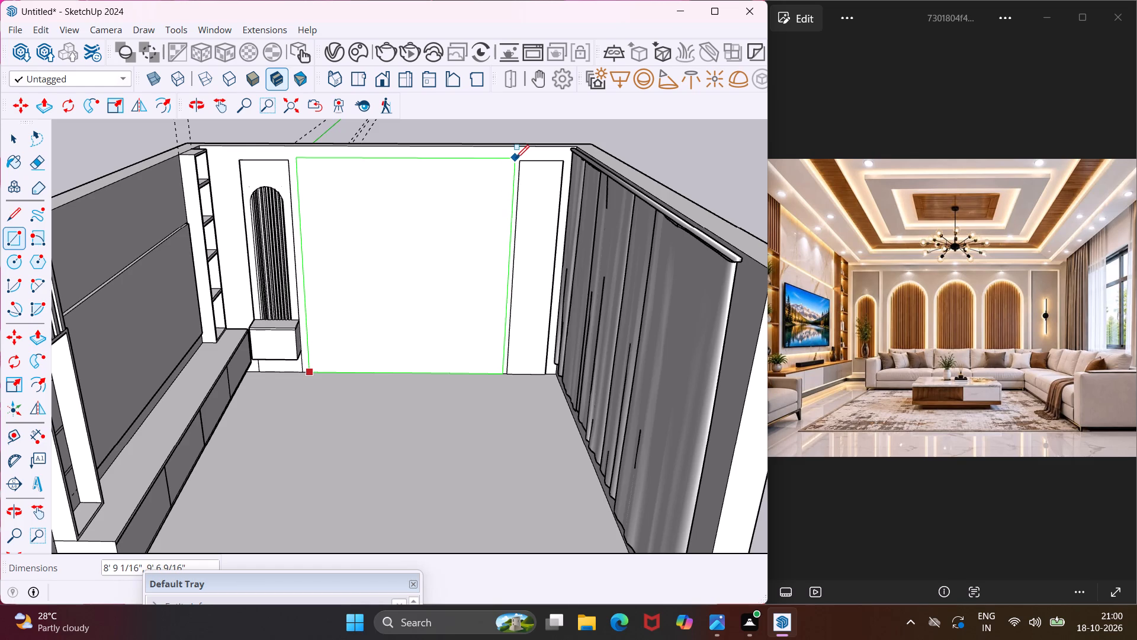
{"action": "scroll", "coordinate": [516, 159], "scroll_direction": "up", "scroll_amount": 7}
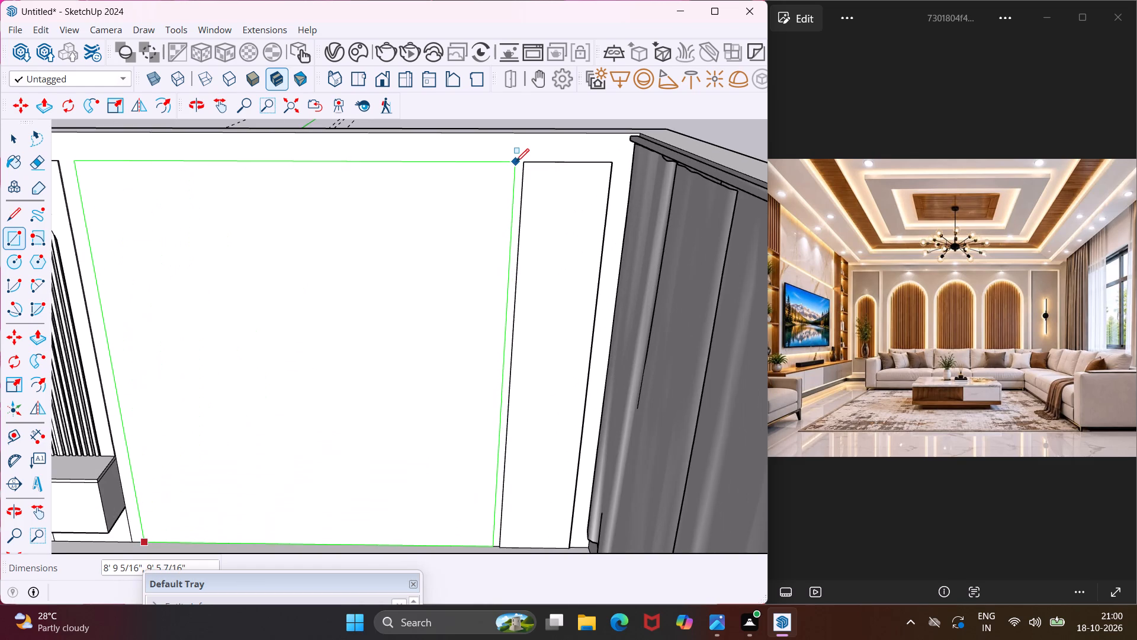
{"action": "left_click", "coordinate": [516, 161]}
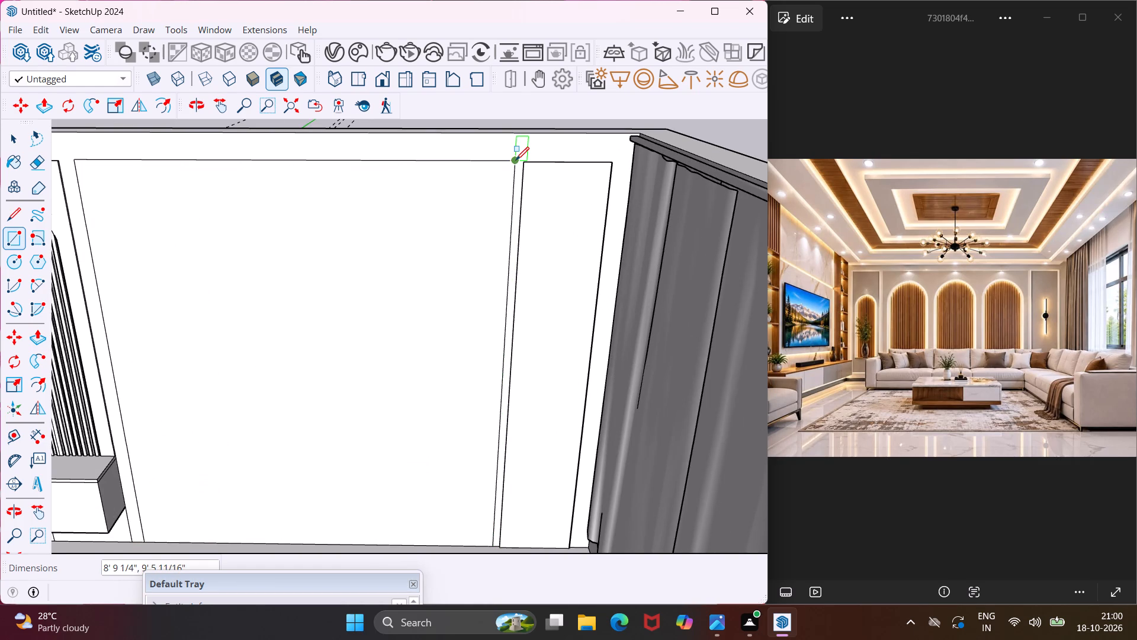
{"action": "key", "text": "Escape"}
{"action": "key", "text": "space"}
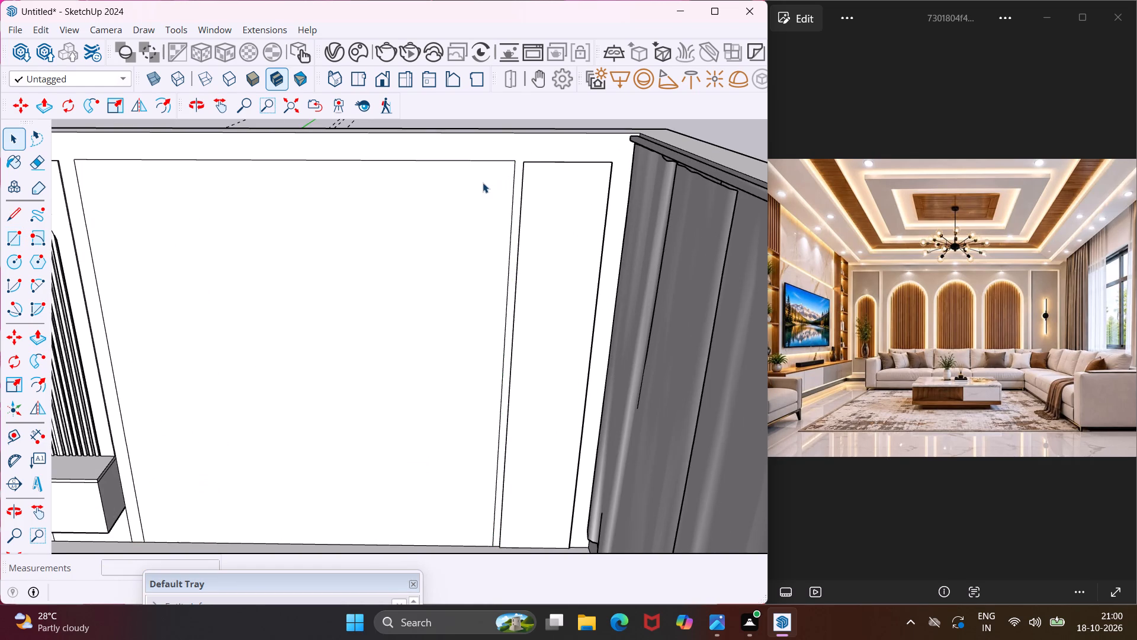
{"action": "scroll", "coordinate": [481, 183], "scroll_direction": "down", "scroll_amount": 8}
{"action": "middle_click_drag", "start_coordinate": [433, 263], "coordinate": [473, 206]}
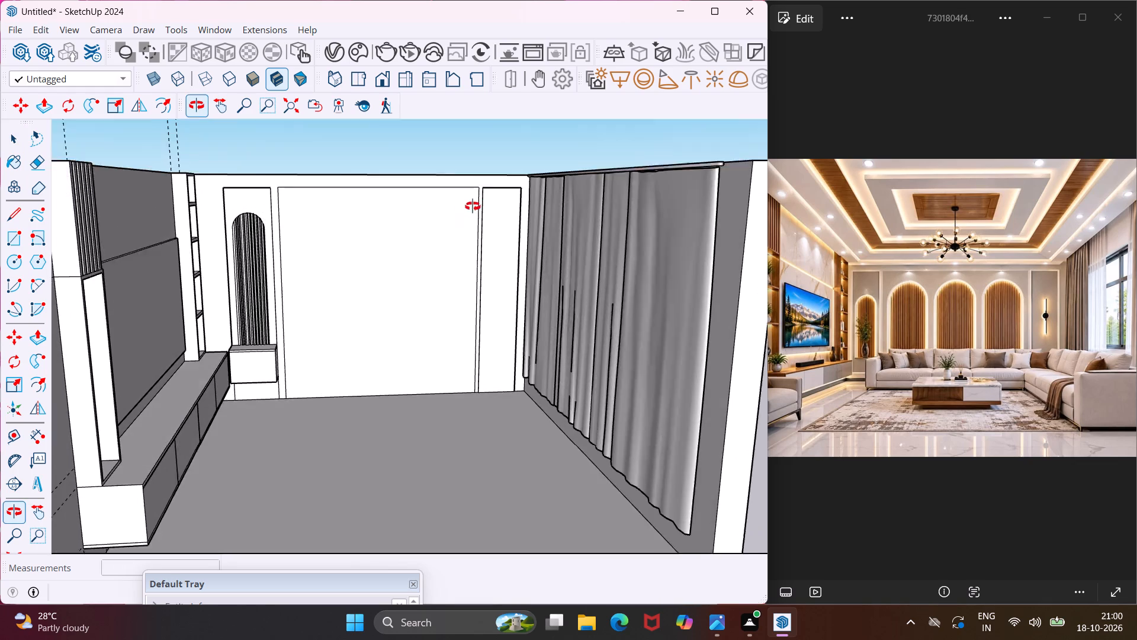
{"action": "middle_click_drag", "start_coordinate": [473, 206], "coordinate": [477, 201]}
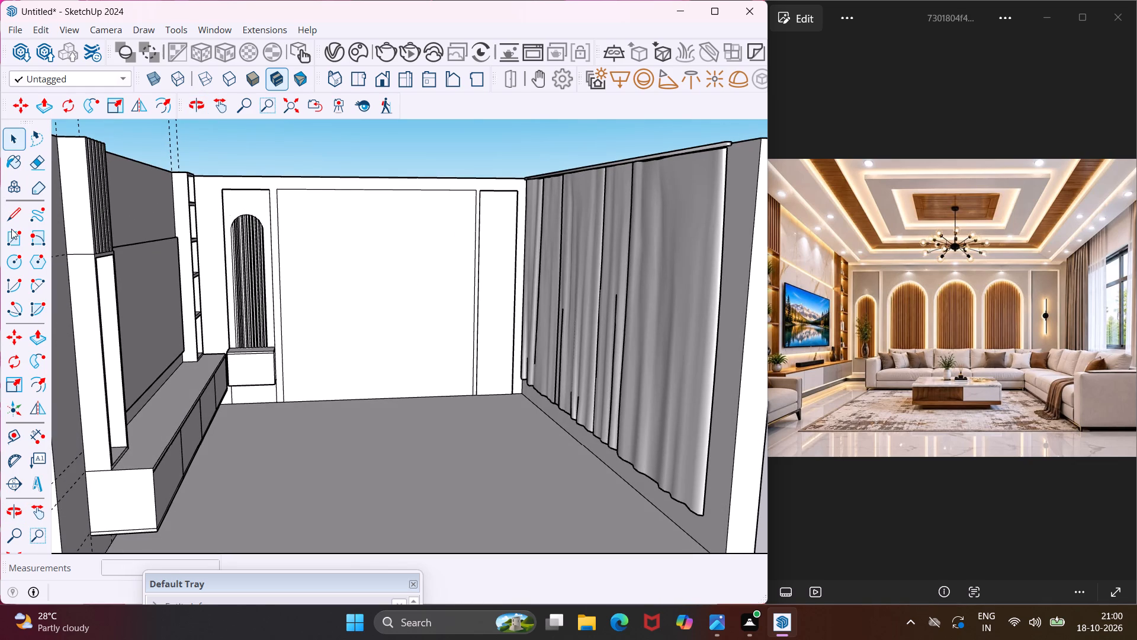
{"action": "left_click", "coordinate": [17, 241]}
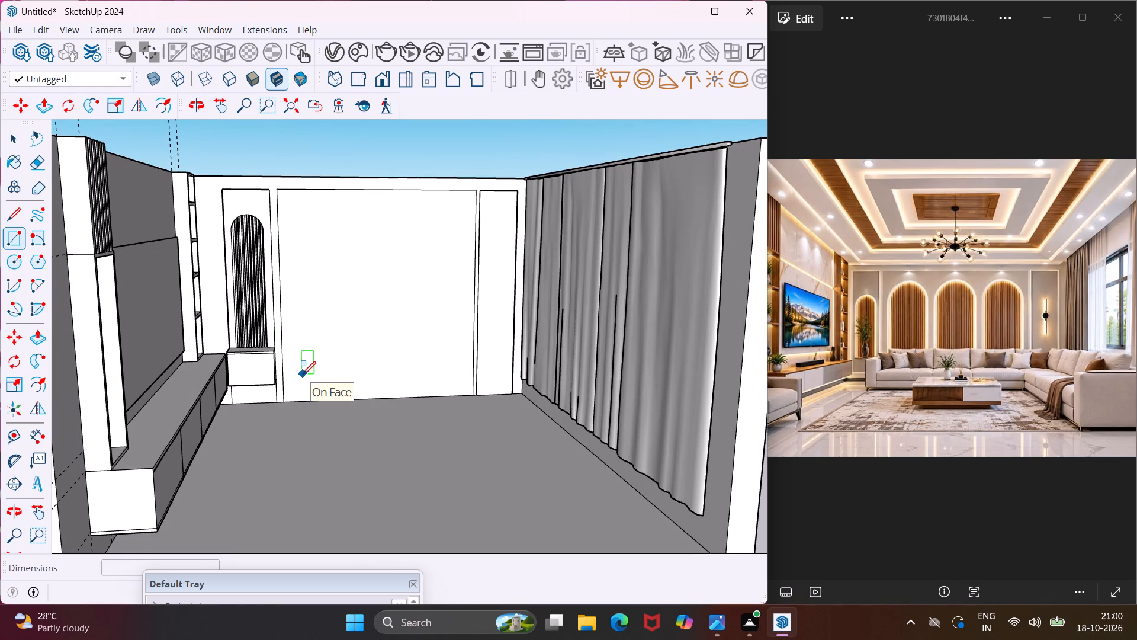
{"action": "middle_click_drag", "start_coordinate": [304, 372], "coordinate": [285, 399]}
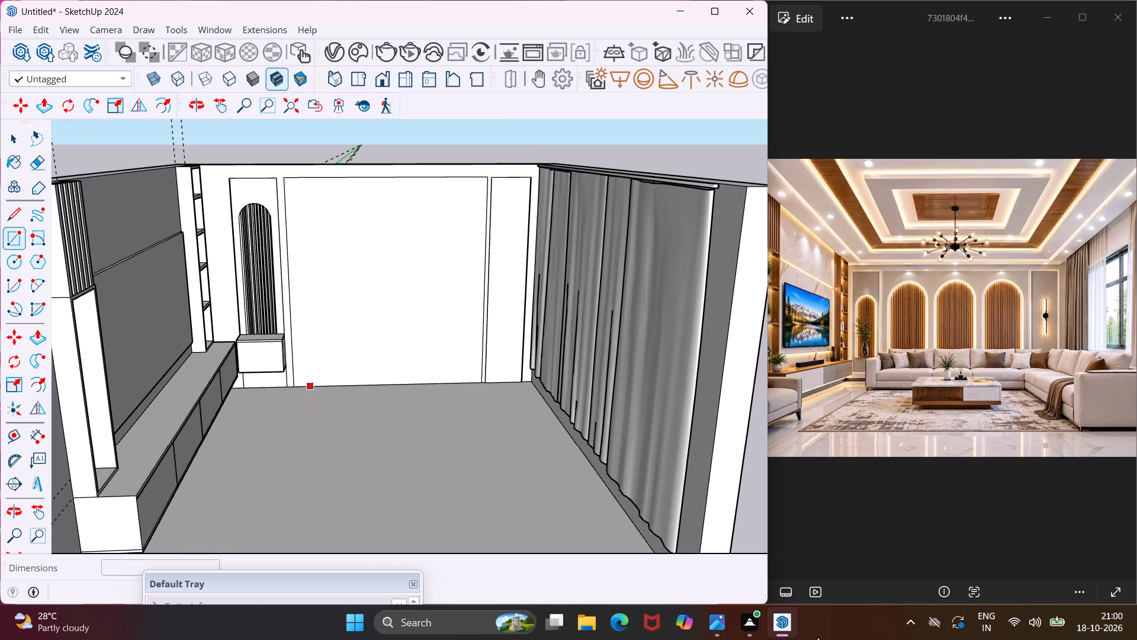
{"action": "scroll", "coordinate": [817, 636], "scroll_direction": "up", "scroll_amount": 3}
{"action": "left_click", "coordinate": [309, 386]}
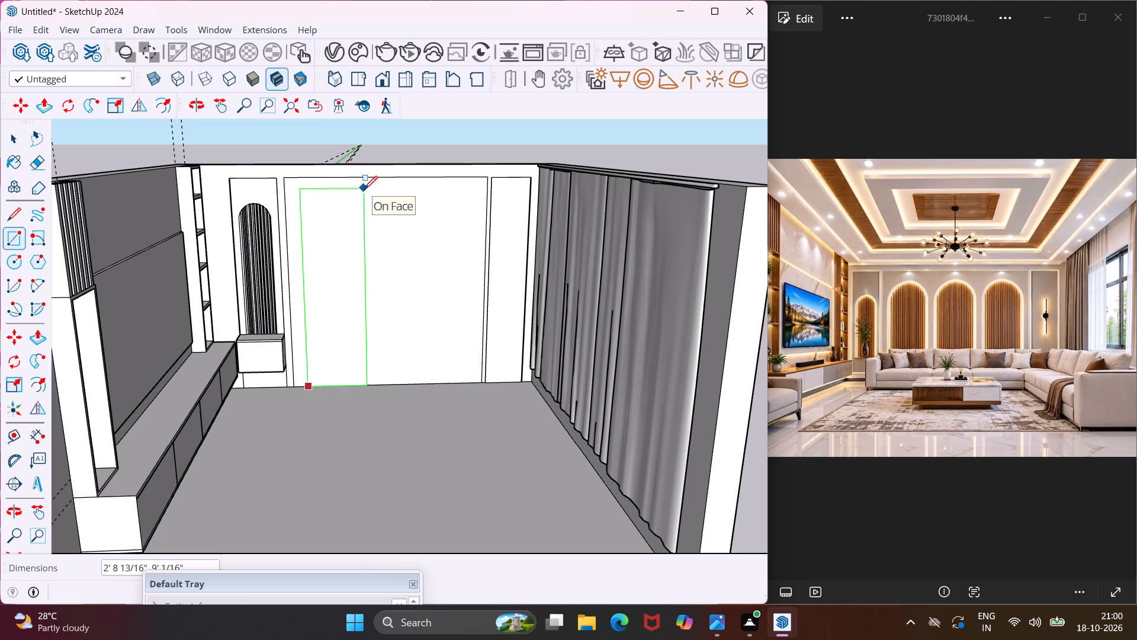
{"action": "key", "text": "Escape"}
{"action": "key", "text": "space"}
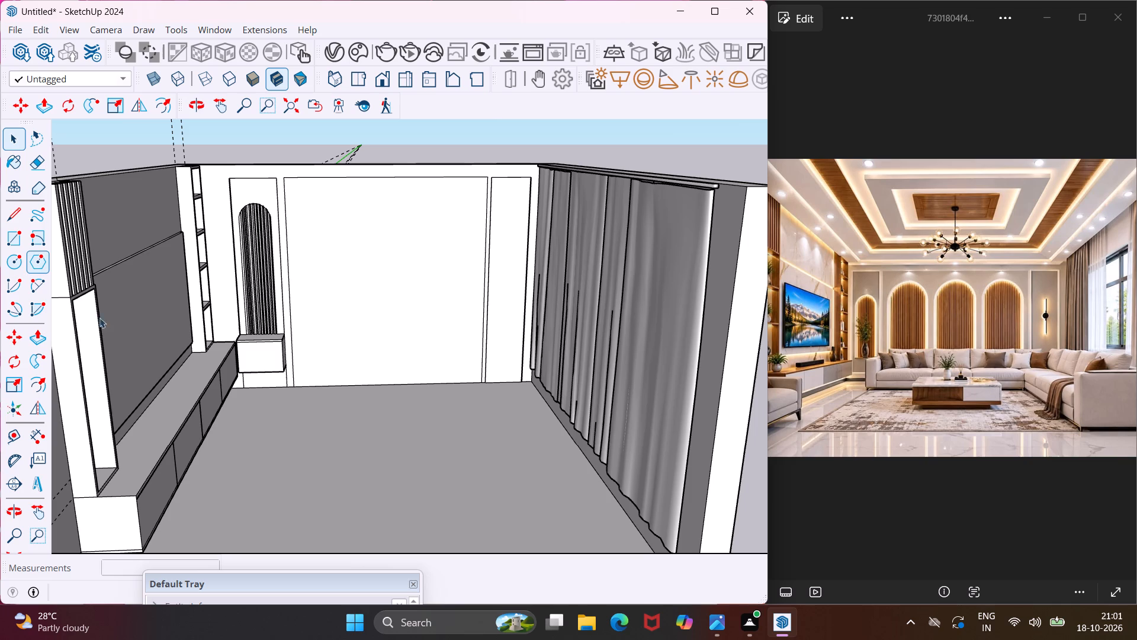
Divide the large back-wall rectangle into three equal vertical panels by copying its arch-side edge to the opposite edge with /3 spacing.
{"action": "scroll", "coordinate": [290, 286], "scroll_direction": "up", "scroll_amount": 3}
{"action": "left_click", "coordinate": [290, 285]}
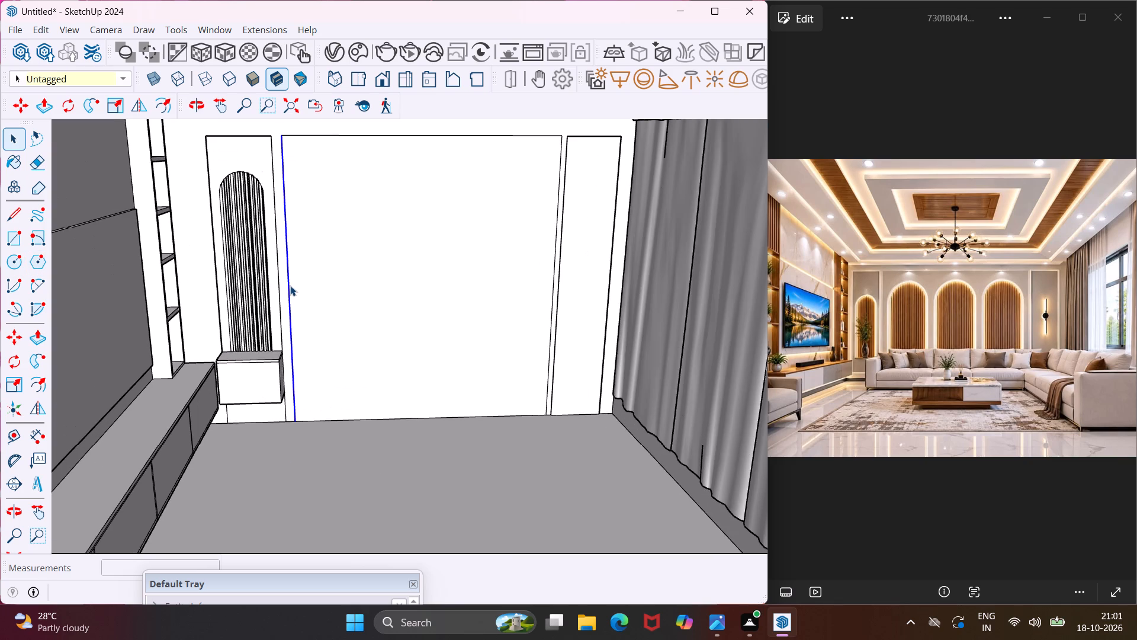
{"action": "key", "text": "m"}
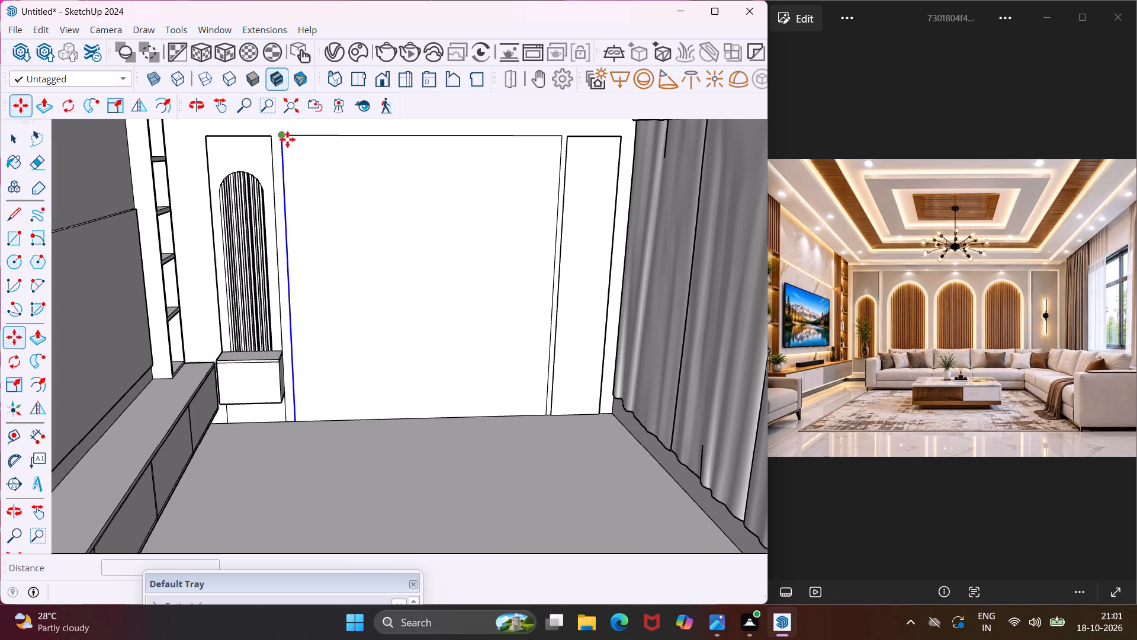
{"action": "left_click", "coordinate": [281, 133]}
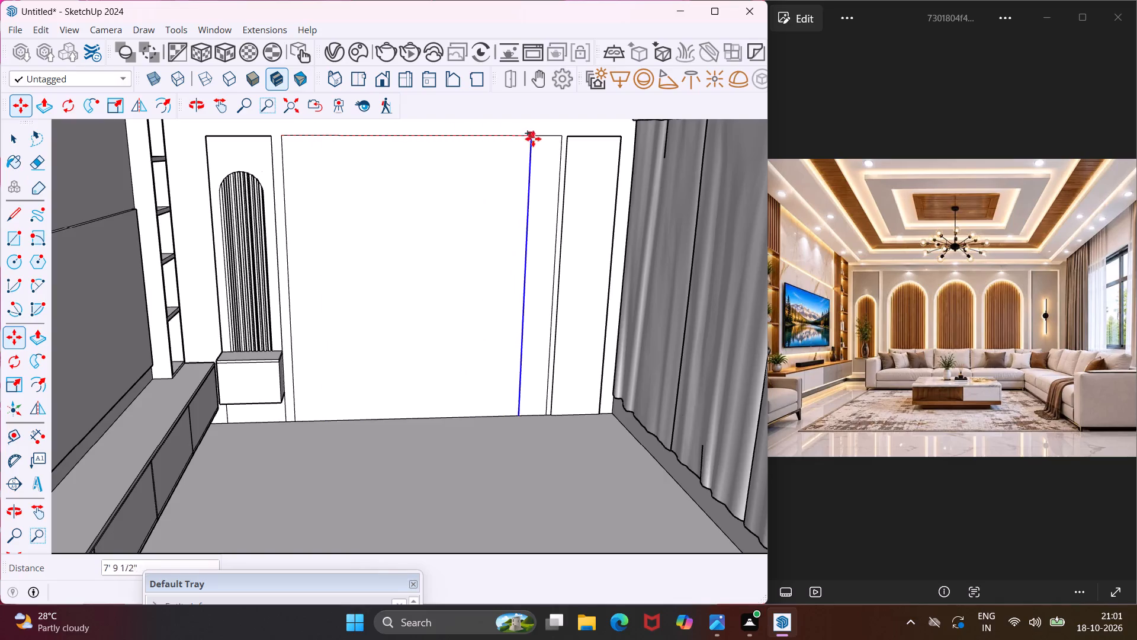
{"action": "left_click", "coordinate": [558, 136]}
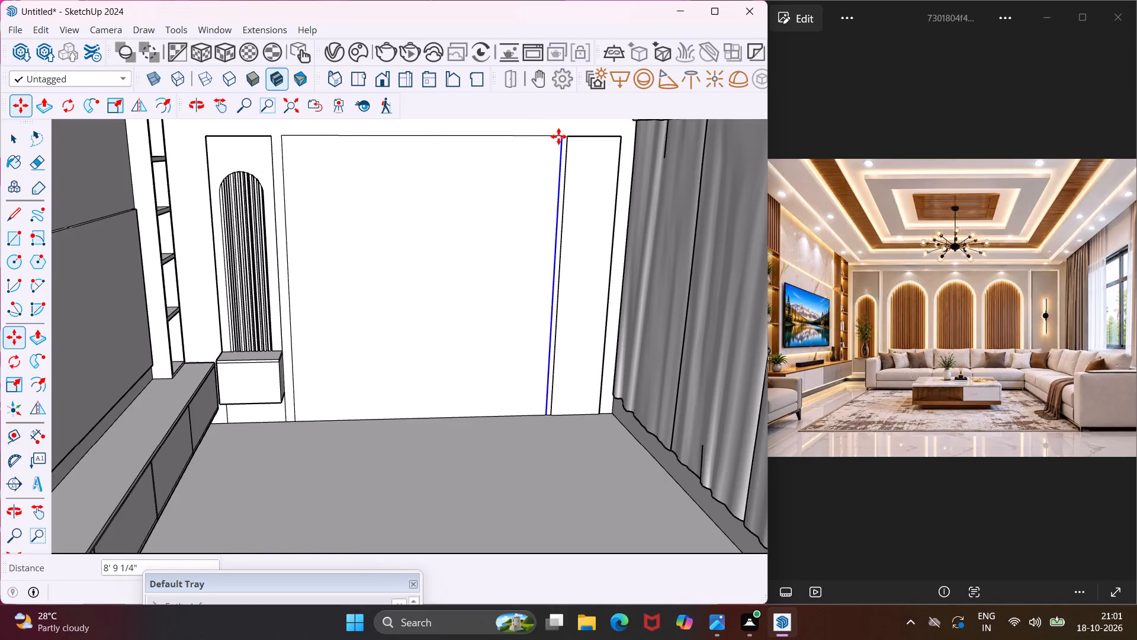
{"action": "key", "text": "slash"}
{"action": "key", "text": "3"}
{"action": "key", "text": "Return"}
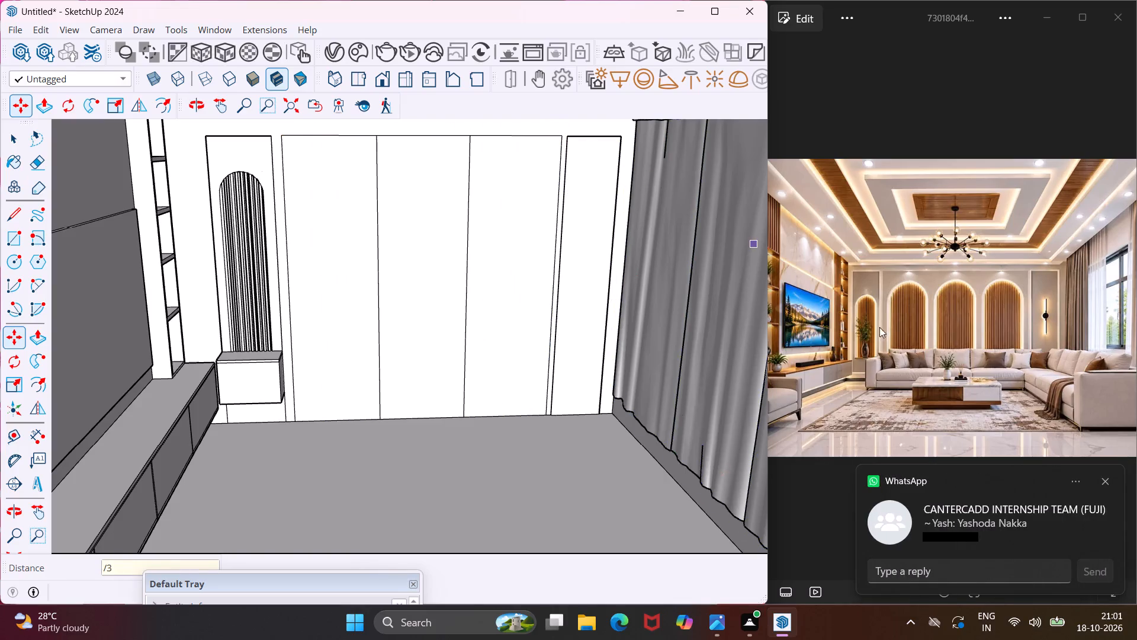
{"action": "left_click", "coordinate": [1106, 484]}
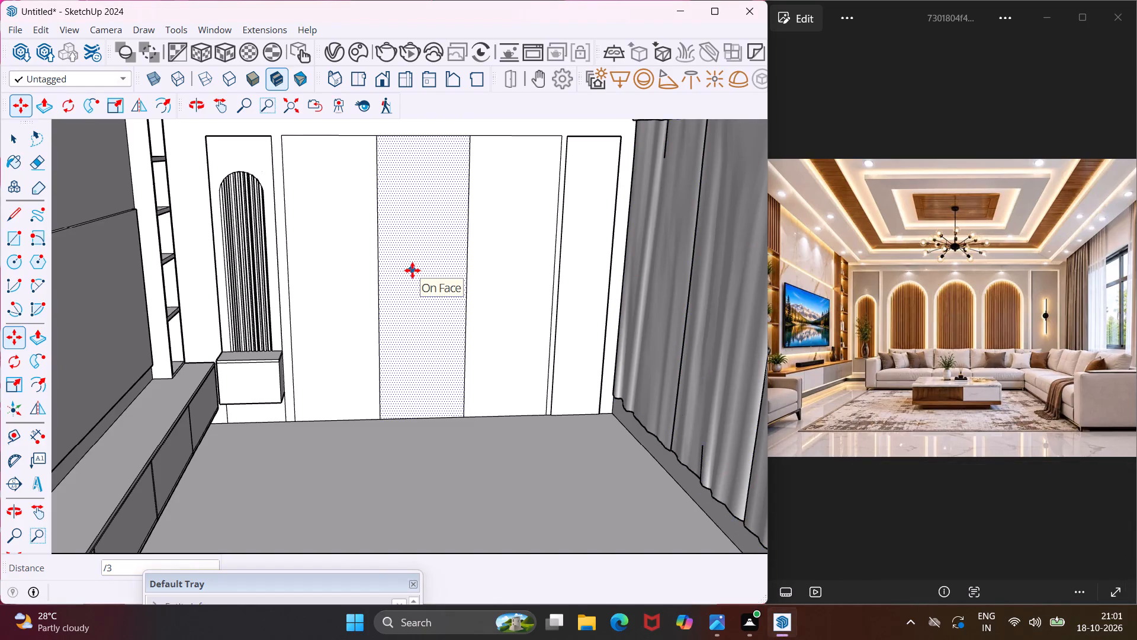
{"action": "key", "text": "Escape"}
{"action": "key", "text": "space"}
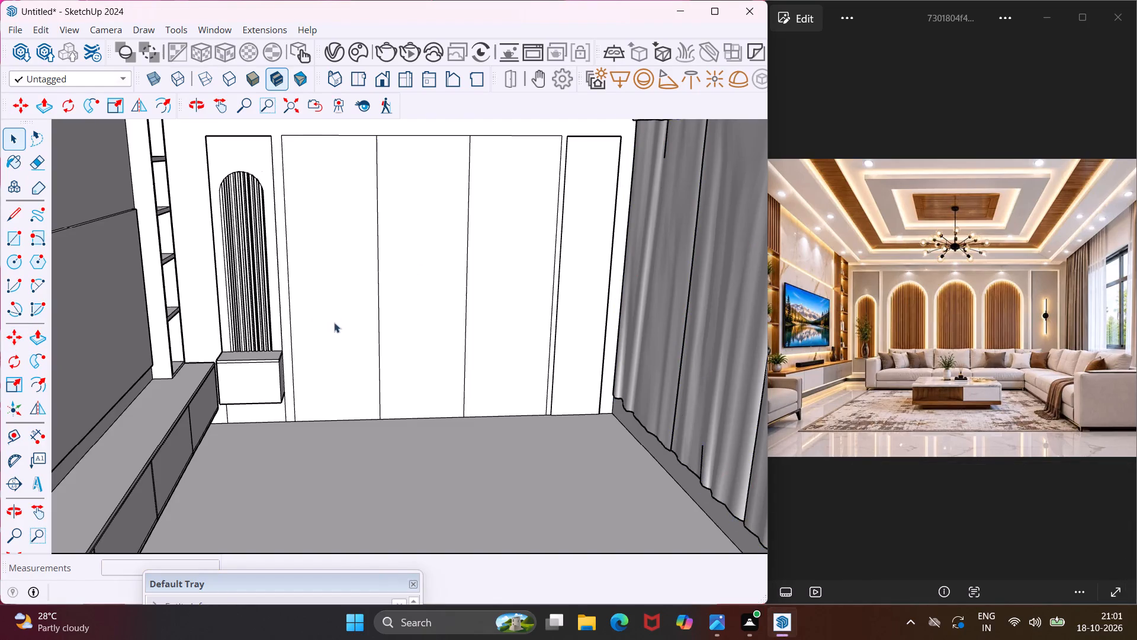
Copy the large rectangle's vertical edge nearest the arch panel 2" inward along the back wall.
{"action": "scroll", "coordinate": [376, 357], "scroll_direction": "up", "scroll_amount": 6}
{"action": "scroll", "coordinate": [377, 357], "scroll_direction": "down", "scroll_amount": 4}
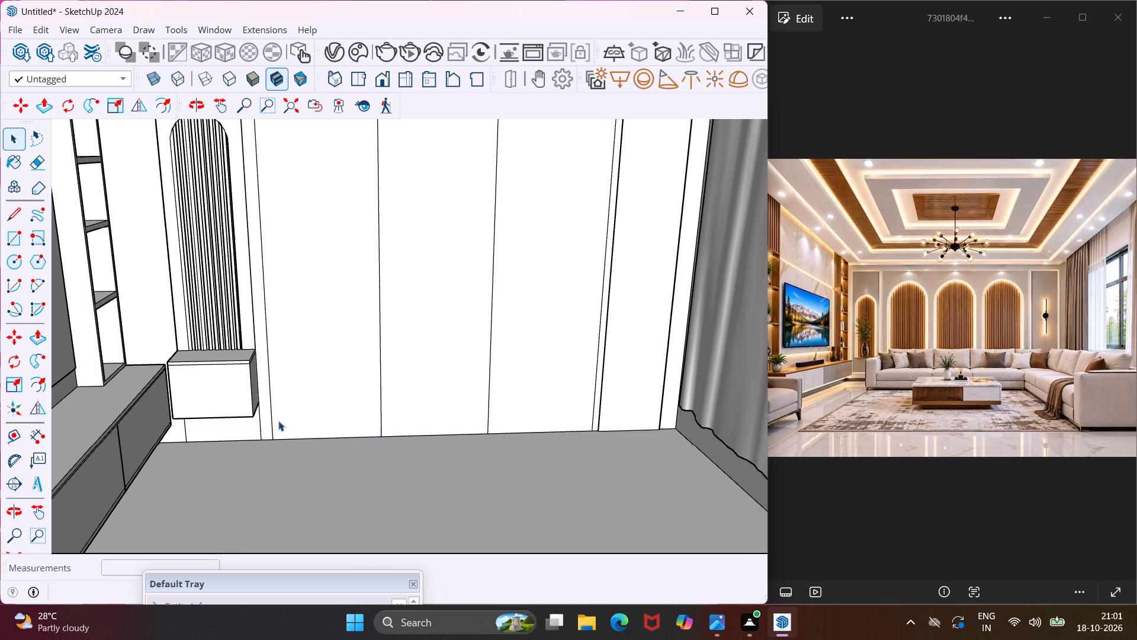
{"action": "scroll", "coordinate": [278, 419], "scroll_direction": "down", "scroll_amount": 4}
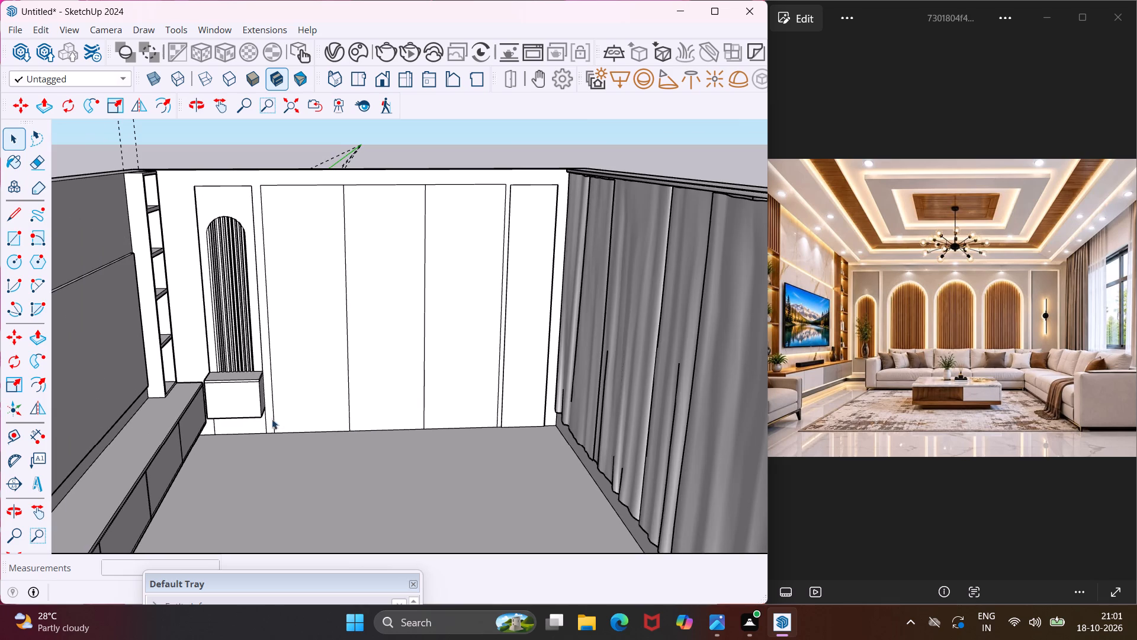
{"action": "left_click", "coordinate": [272, 420]}
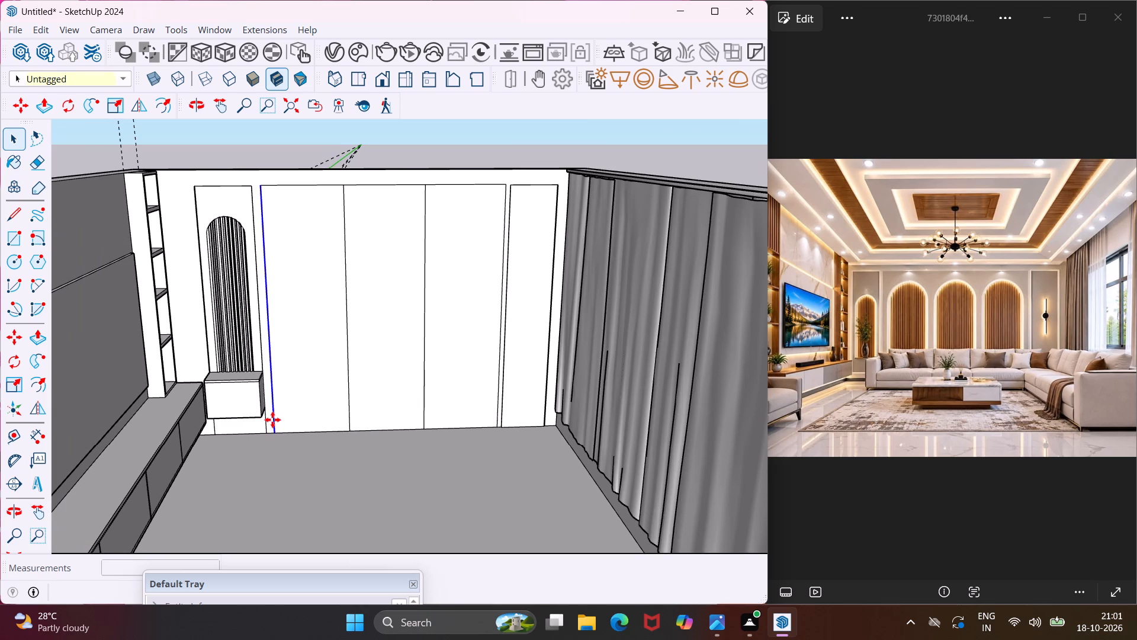
{"action": "key", "text": "m"}
{"action": "scroll", "coordinate": [280, 437], "scroll_direction": "up", "scroll_amount": 8}
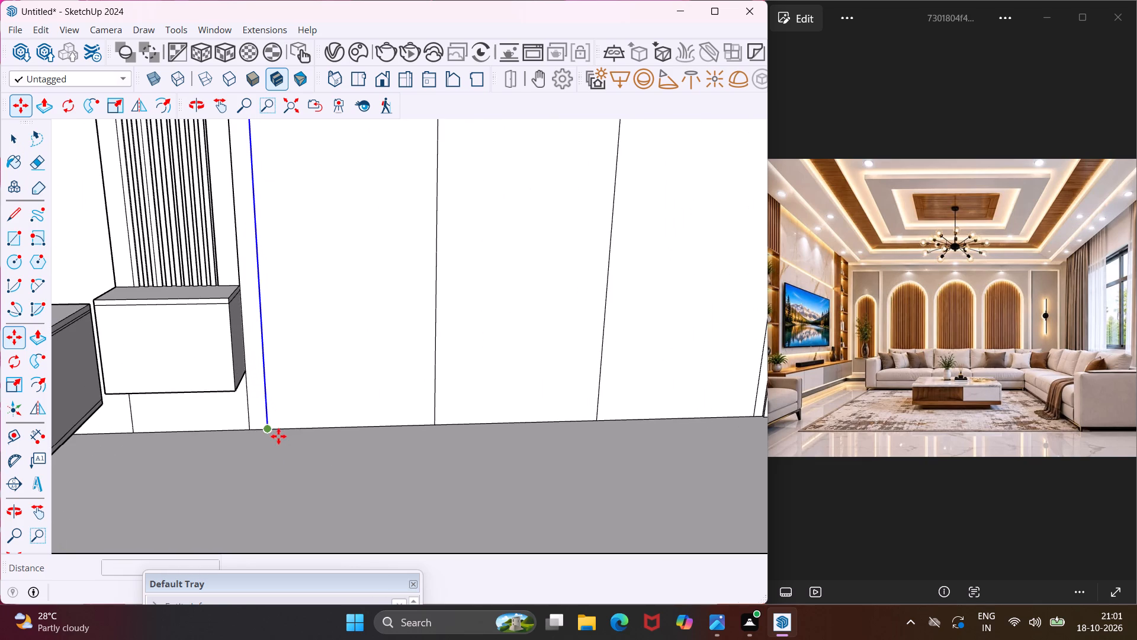
{"action": "left_click", "coordinate": [271, 430]}
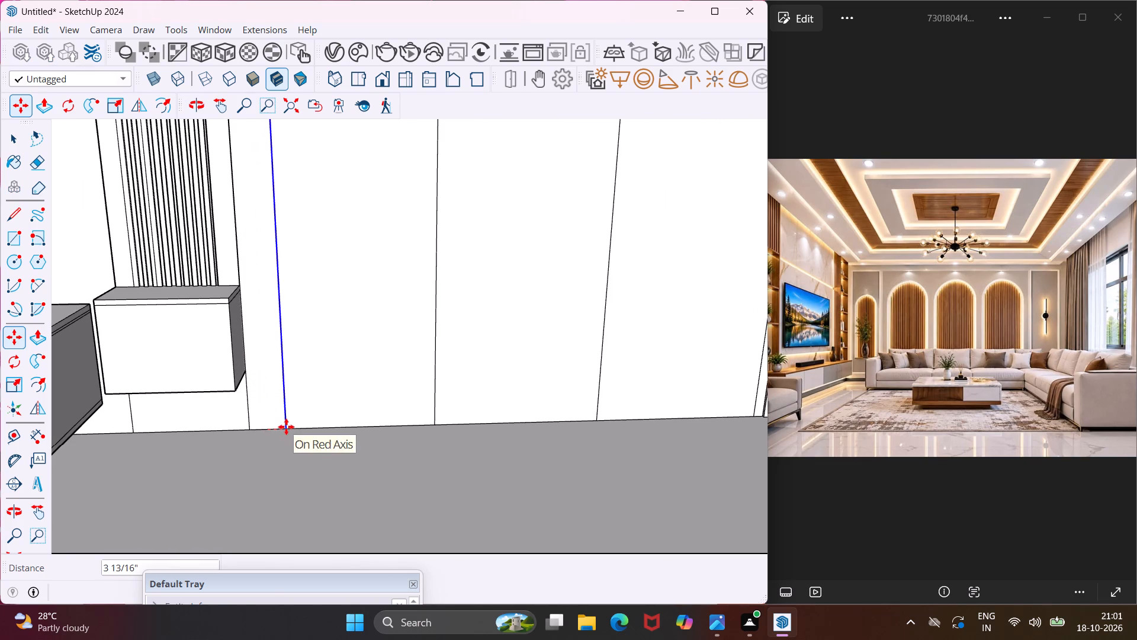
{"action": "type", "text": "2\""}
{"action": "key", "text": "Return"}
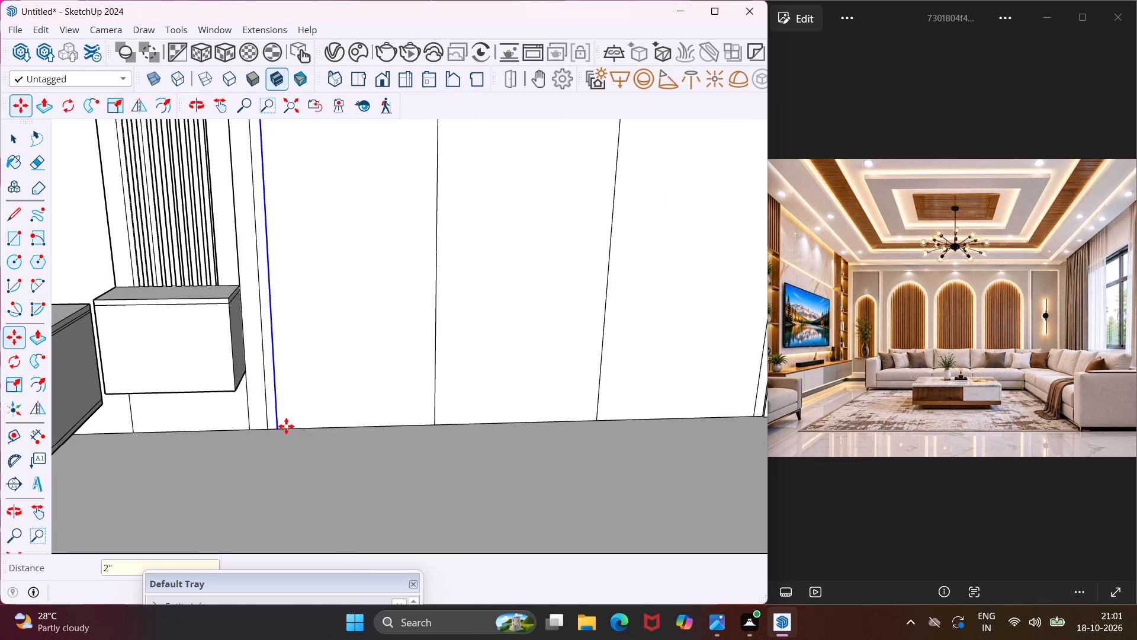
{"action": "scroll", "coordinate": [286, 426], "scroll_direction": "down", "scroll_amount": 8}
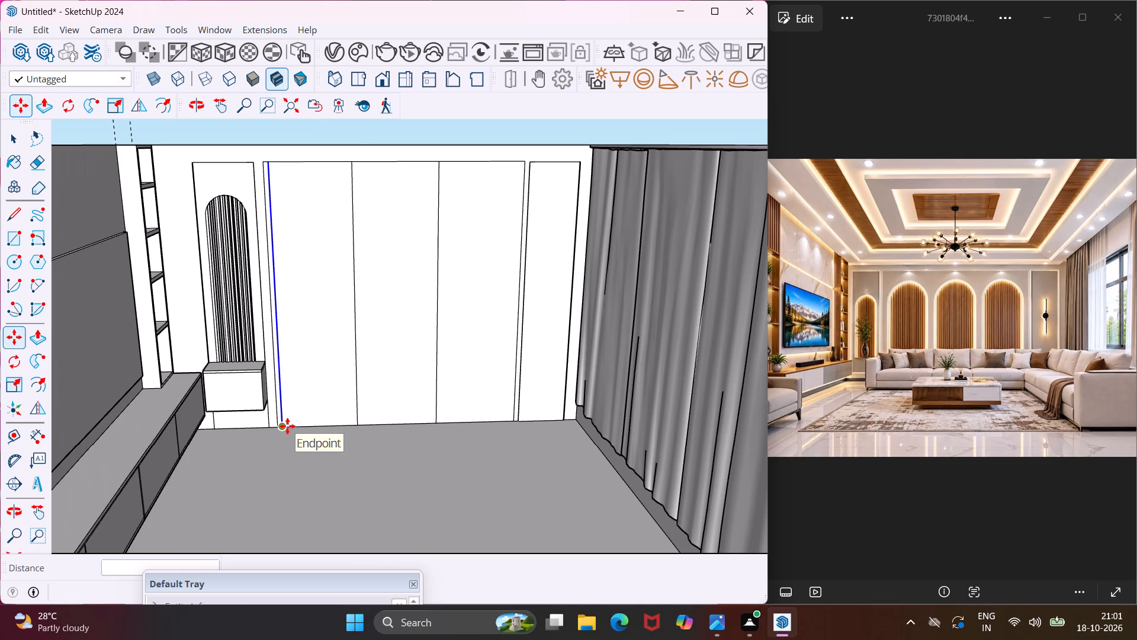
{"action": "key", "text": "Escape"}
{"action": "key", "text": "space"}
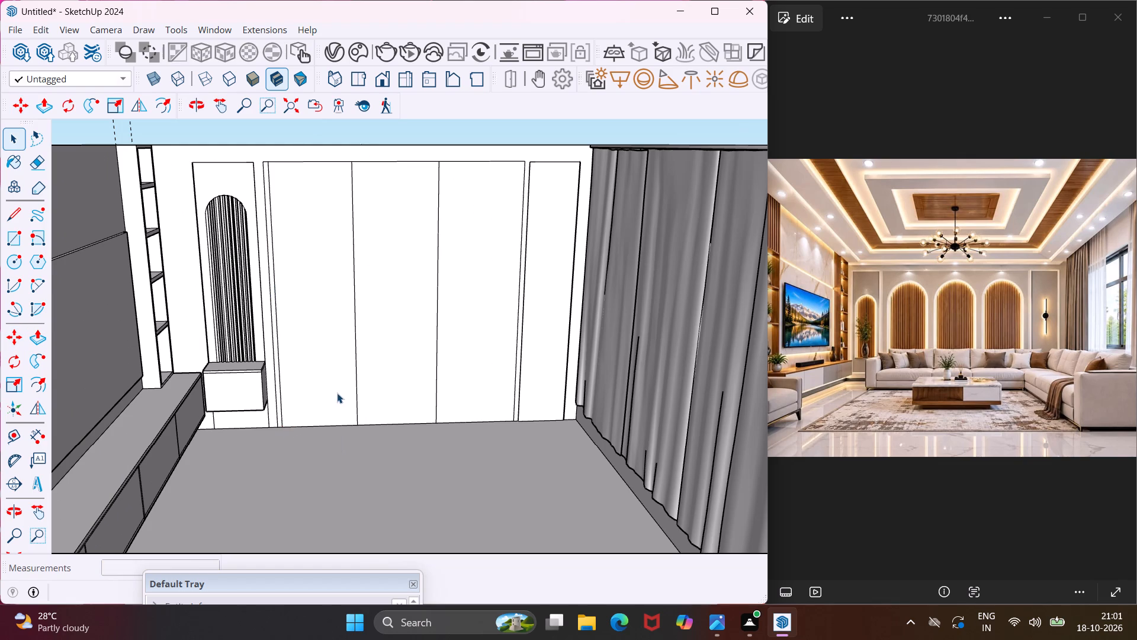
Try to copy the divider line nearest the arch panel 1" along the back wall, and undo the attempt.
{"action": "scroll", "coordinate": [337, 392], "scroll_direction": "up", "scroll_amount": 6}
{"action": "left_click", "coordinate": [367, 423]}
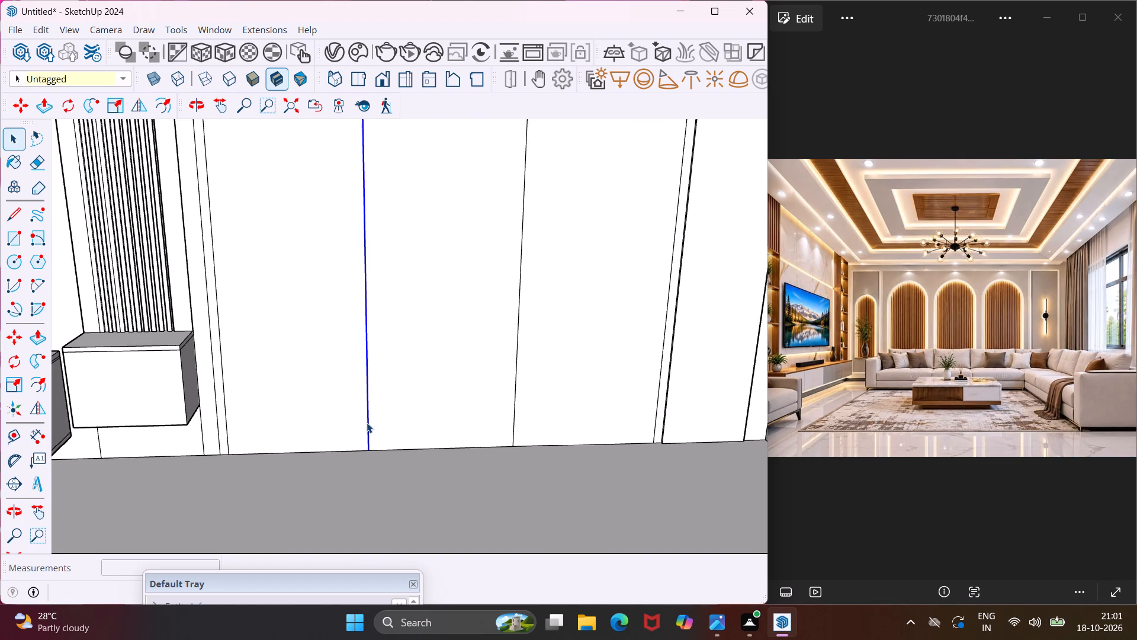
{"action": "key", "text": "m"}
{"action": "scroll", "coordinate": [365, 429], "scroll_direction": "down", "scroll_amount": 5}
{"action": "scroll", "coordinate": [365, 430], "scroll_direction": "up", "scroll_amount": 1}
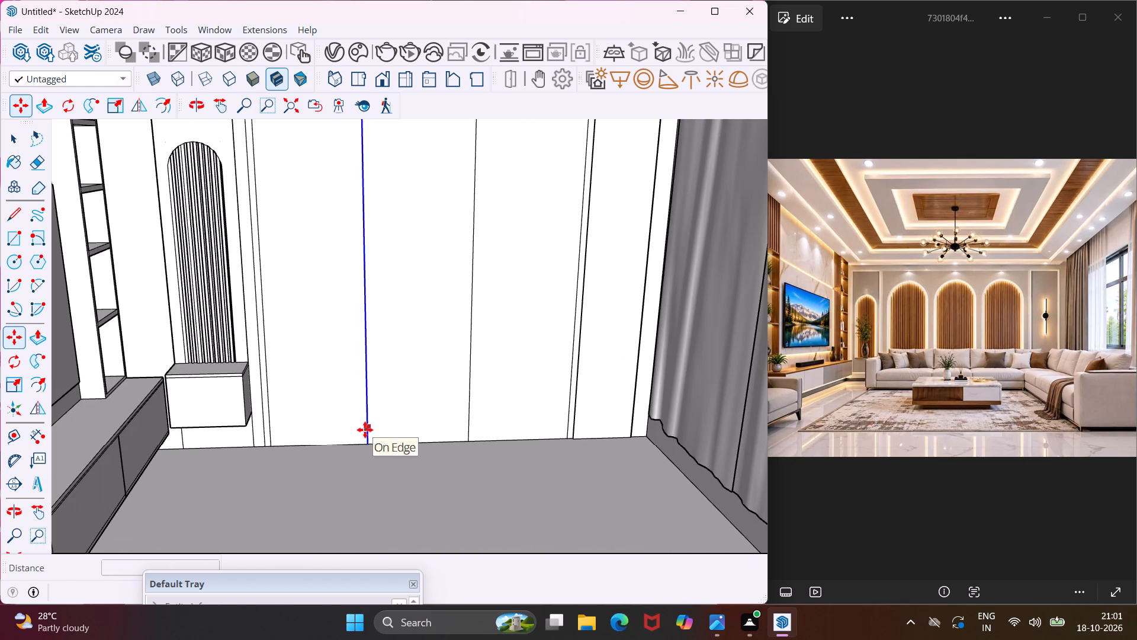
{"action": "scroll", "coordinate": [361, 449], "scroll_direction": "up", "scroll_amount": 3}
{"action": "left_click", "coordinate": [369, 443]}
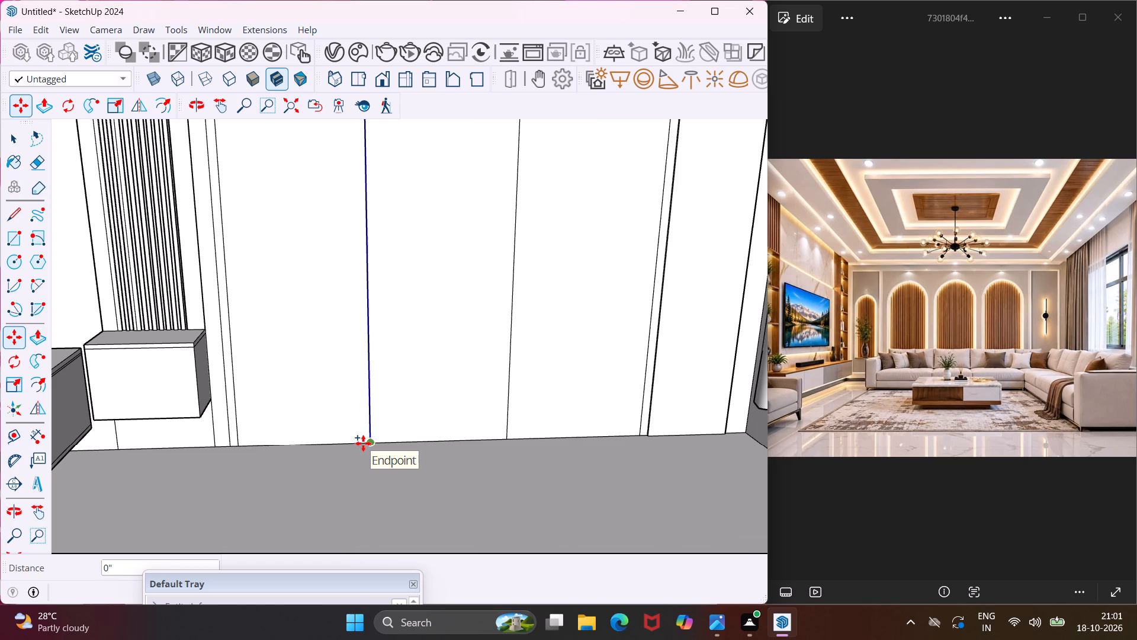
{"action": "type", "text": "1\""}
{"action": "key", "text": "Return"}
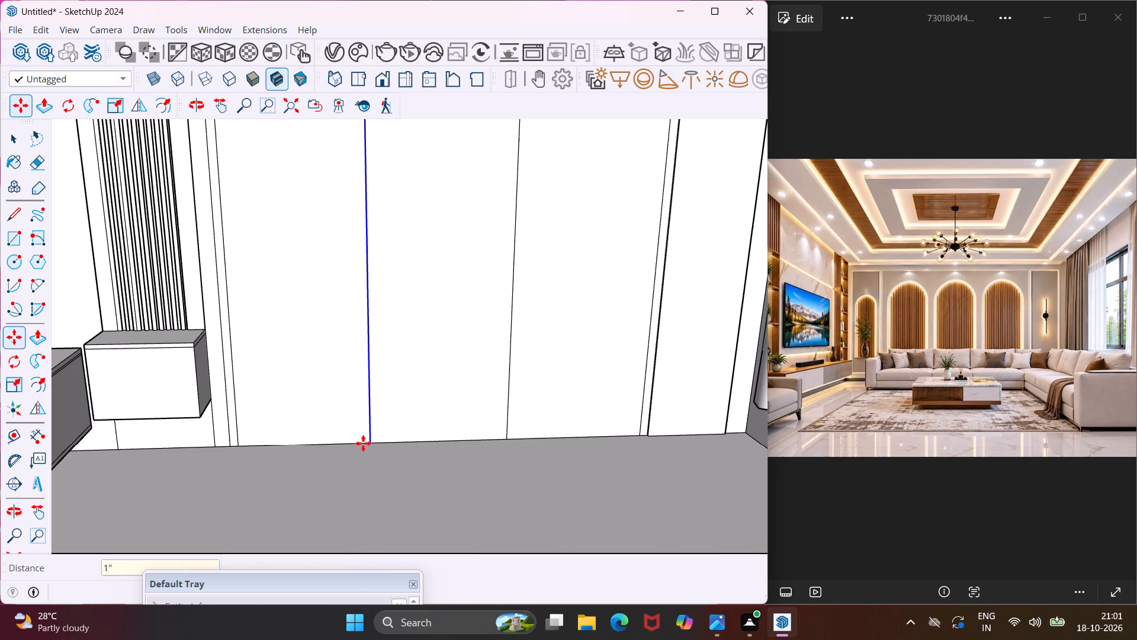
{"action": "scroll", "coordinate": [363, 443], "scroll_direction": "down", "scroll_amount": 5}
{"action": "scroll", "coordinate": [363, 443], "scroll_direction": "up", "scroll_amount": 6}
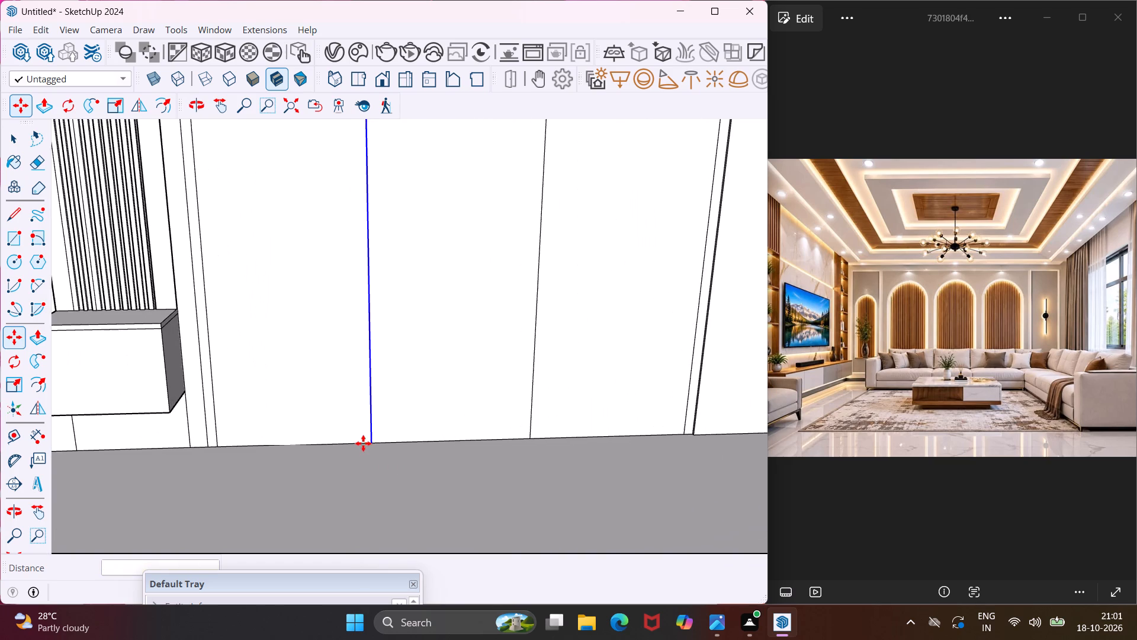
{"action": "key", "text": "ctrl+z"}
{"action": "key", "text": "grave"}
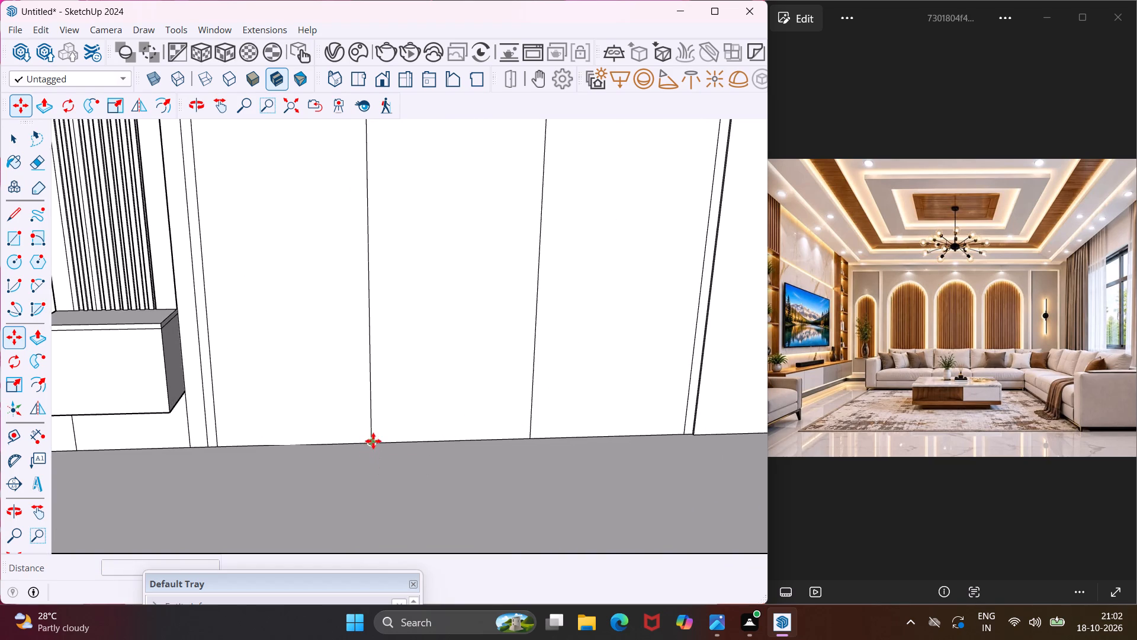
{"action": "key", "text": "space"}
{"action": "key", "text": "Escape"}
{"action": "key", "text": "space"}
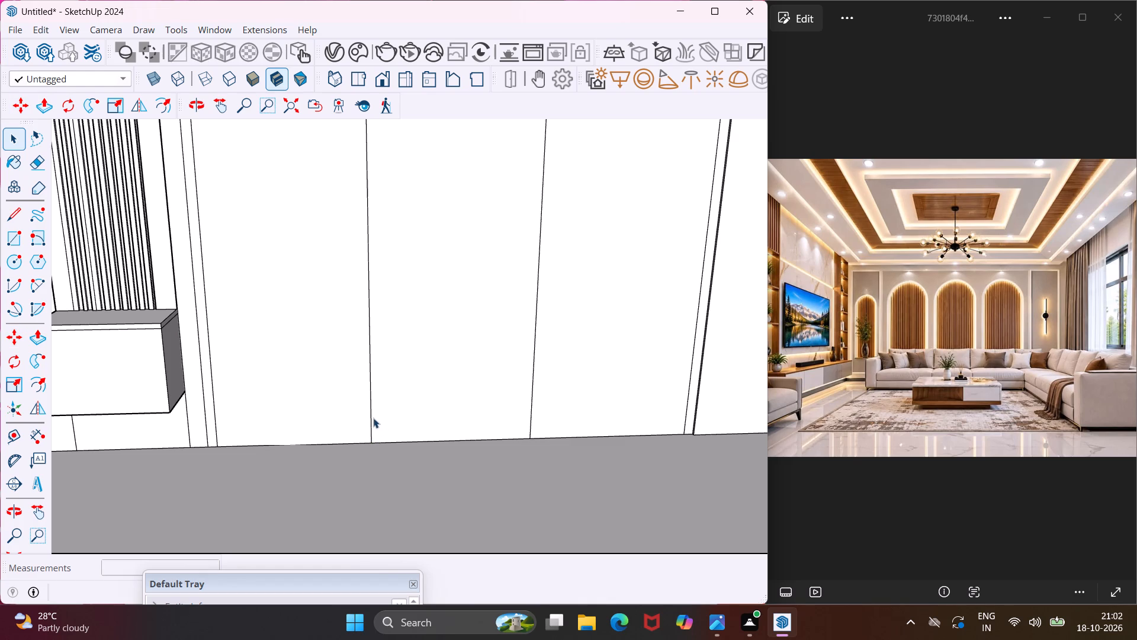
Copy the divider line nearest the arch panel 1" along the back wall towards the arch panel.
{"action": "left_click", "coordinate": [370, 415]}
{"action": "key", "text": "m"}
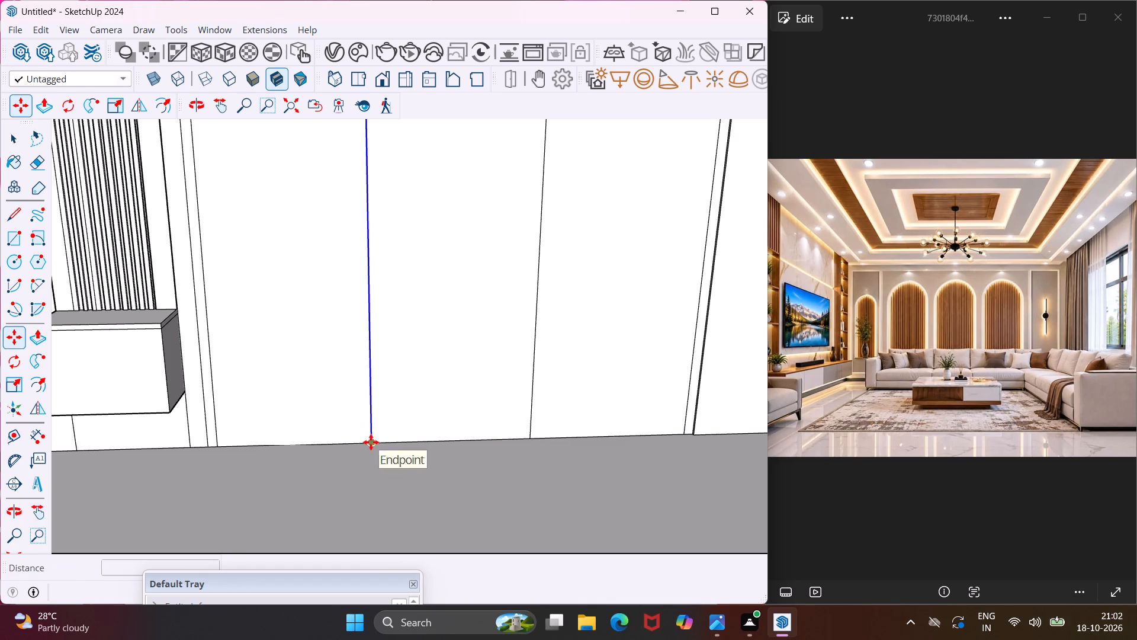
{"action": "scroll", "coordinate": [371, 443], "scroll_direction": "up", "scroll_amount": 4}
{"action": "left_click", "coordinate": [370, 443]}
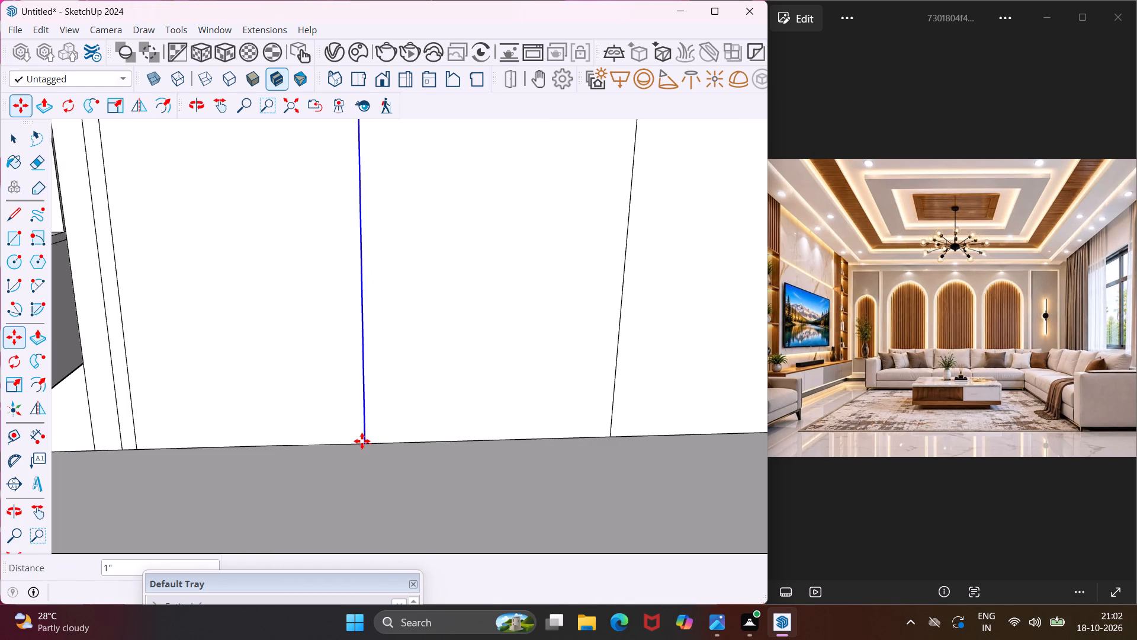
{"action": "type", "text": "1\""}
{"action": "key", "text": "Return"}
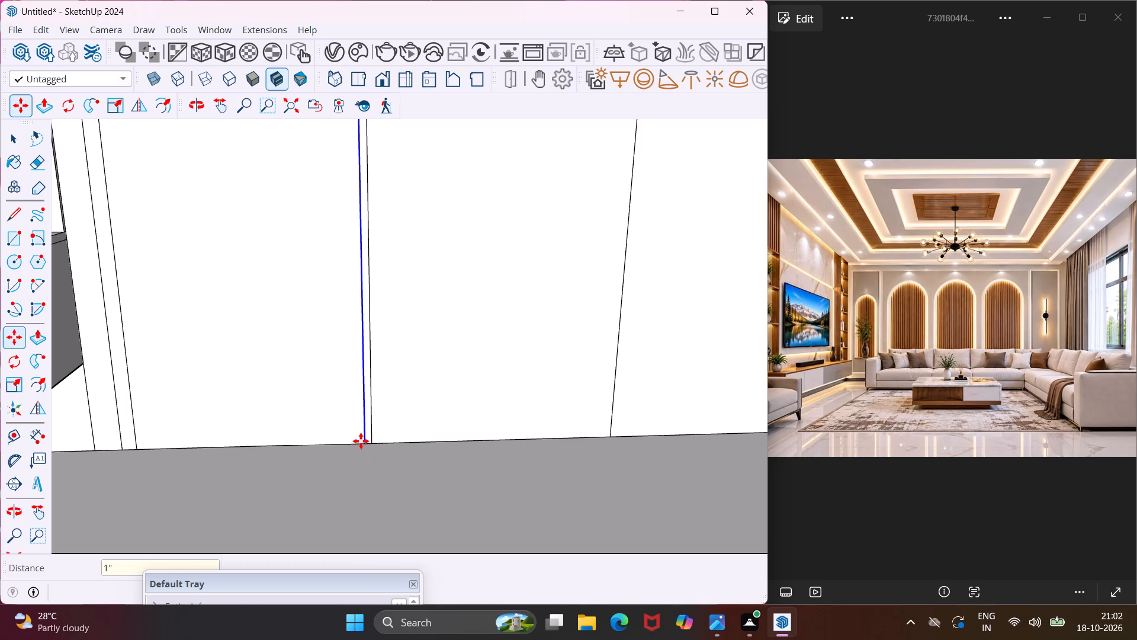
Copy the new offset line 2" towards the curtain so lines flank both sides of the arch-side divider.
{"action": "scroll", "coordinate": [360, 440], "scroll_direction": "up", "scroll_amount": 5}
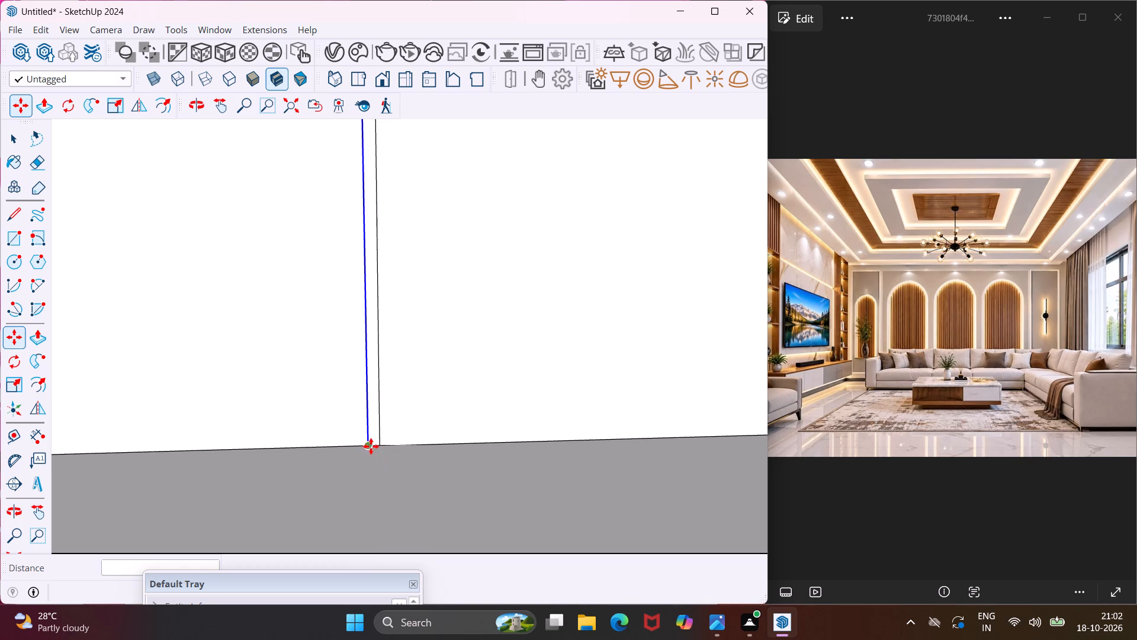
{"action": "left_click", "coordinate": [365, 444]}
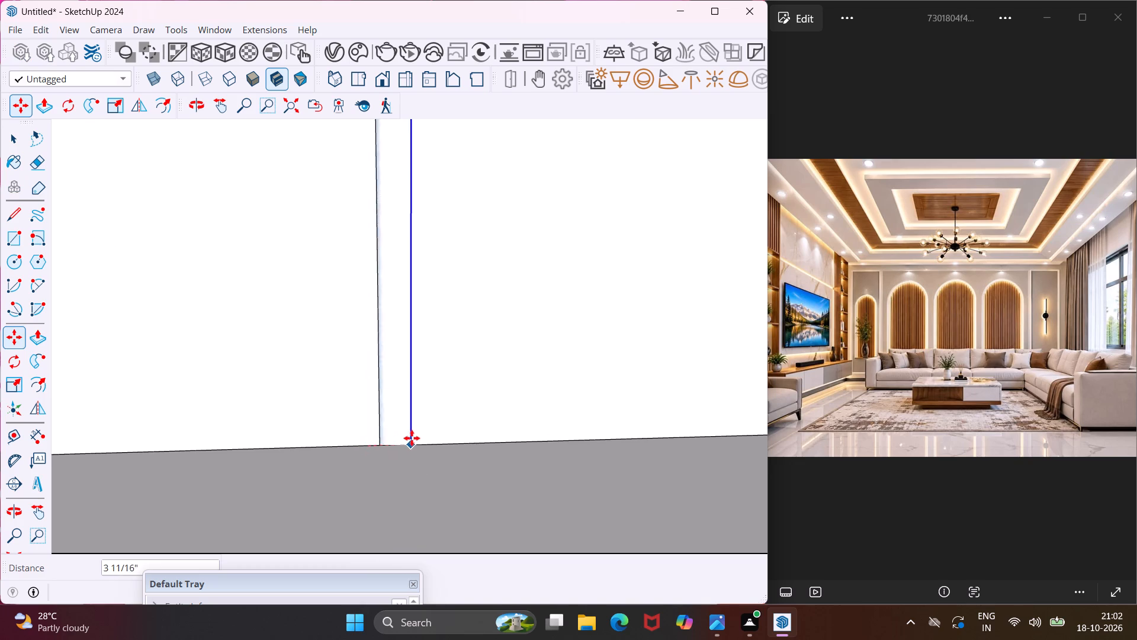
{"action": "scroll", "coordinate": [412, 437], "scroll_direction": "up", "scroll_amount": 6}
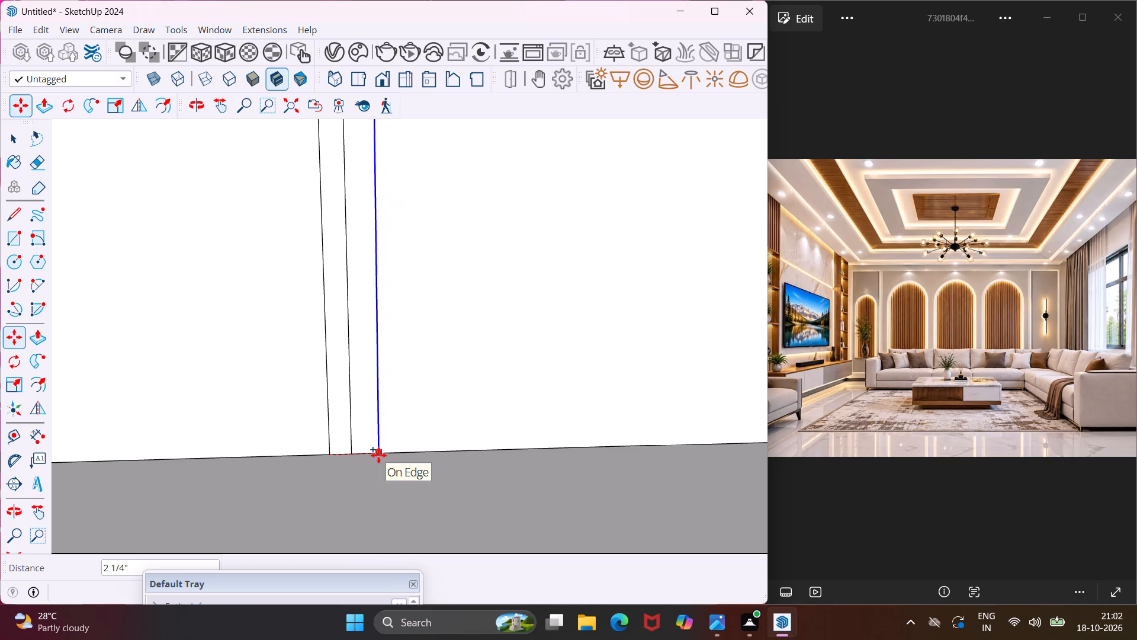
{"action": "type", "text": "2\""}
{"action": "key", "text": "Return"}
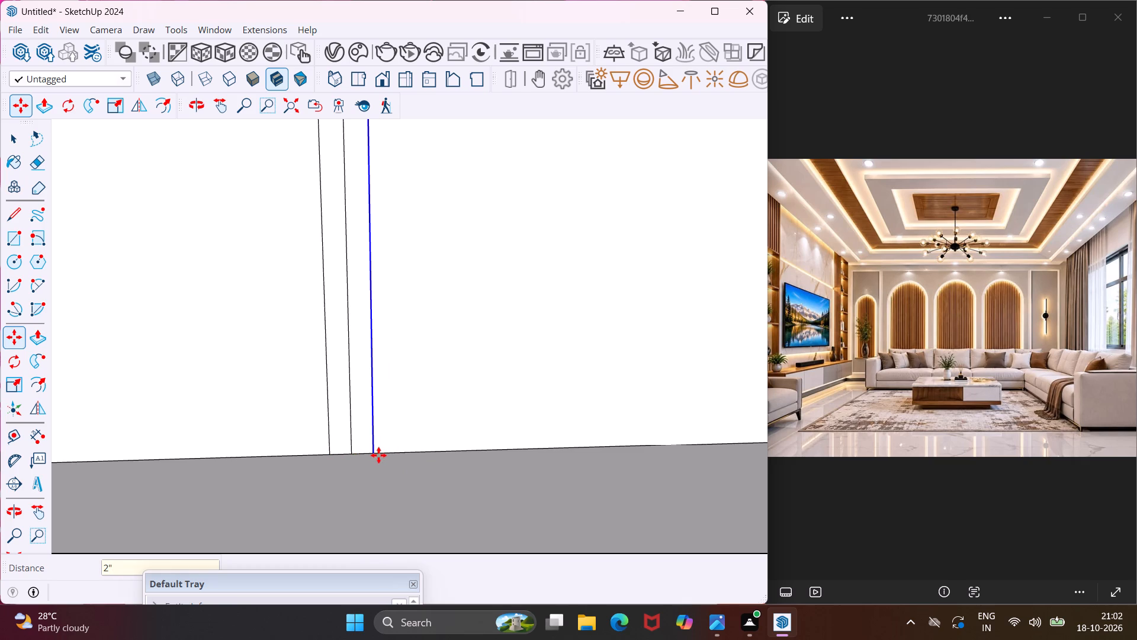
{"action": "scroll", "coordinate": [378, 456], "scroll_direction": "down", "scroll_amount": 18}
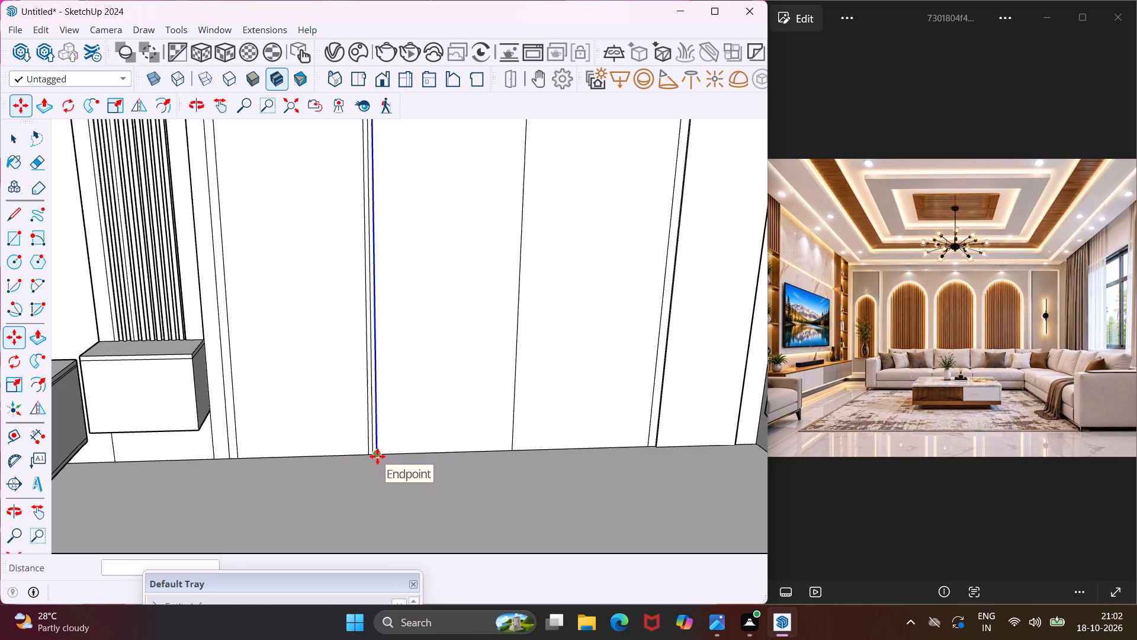
{"action": "key", "text": "Escape"}
{"action": "key", "text": "space"}
Copy the divider line nearest the curtain 1" along the back wall towards the curtain.
{"action": "scroll", "coordinate": [516, 434], "scroll_direction": "up", "scroll_amount": 9}
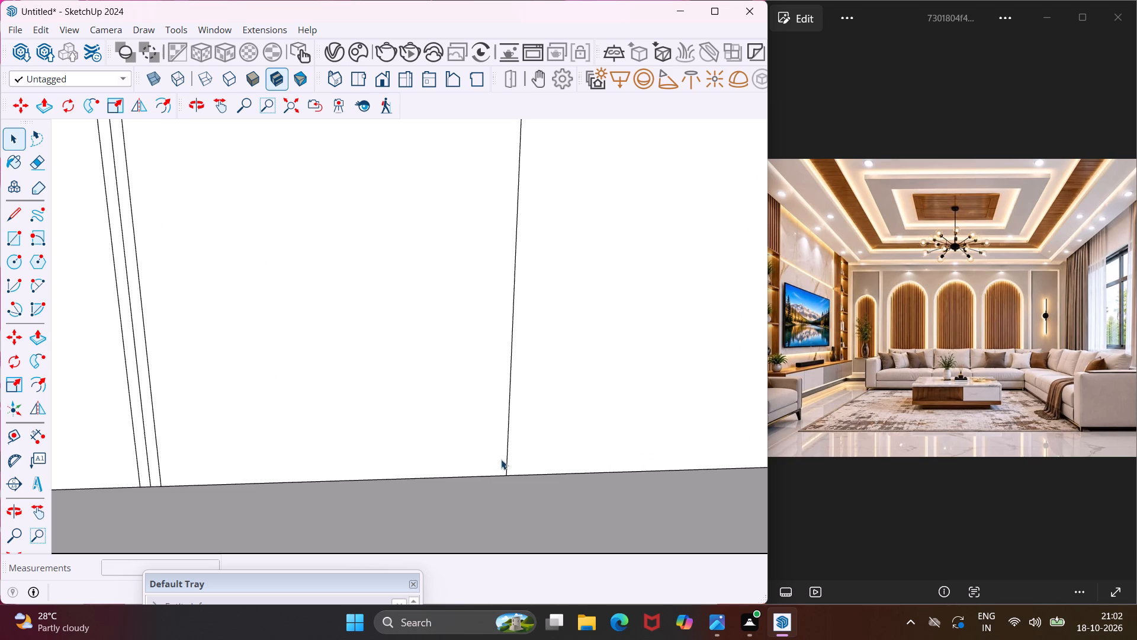
{"action": "left_click", "coordinate": [507, 453]}
{"action": "key", "text": "m"}
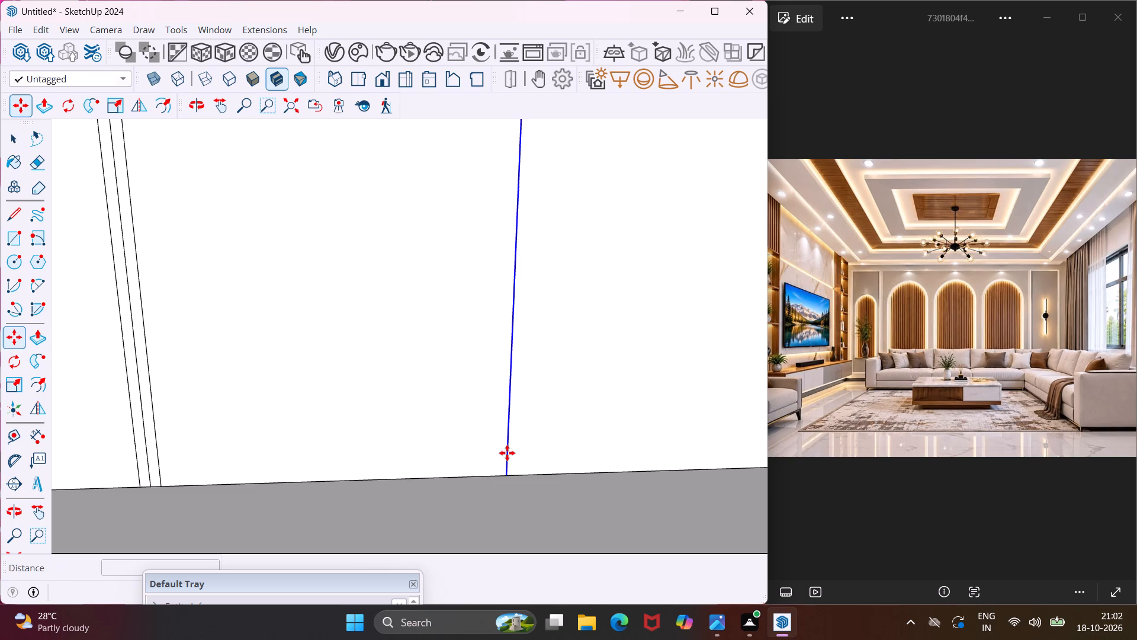
{"action": "left_click", "coordinate": [506, 471]}
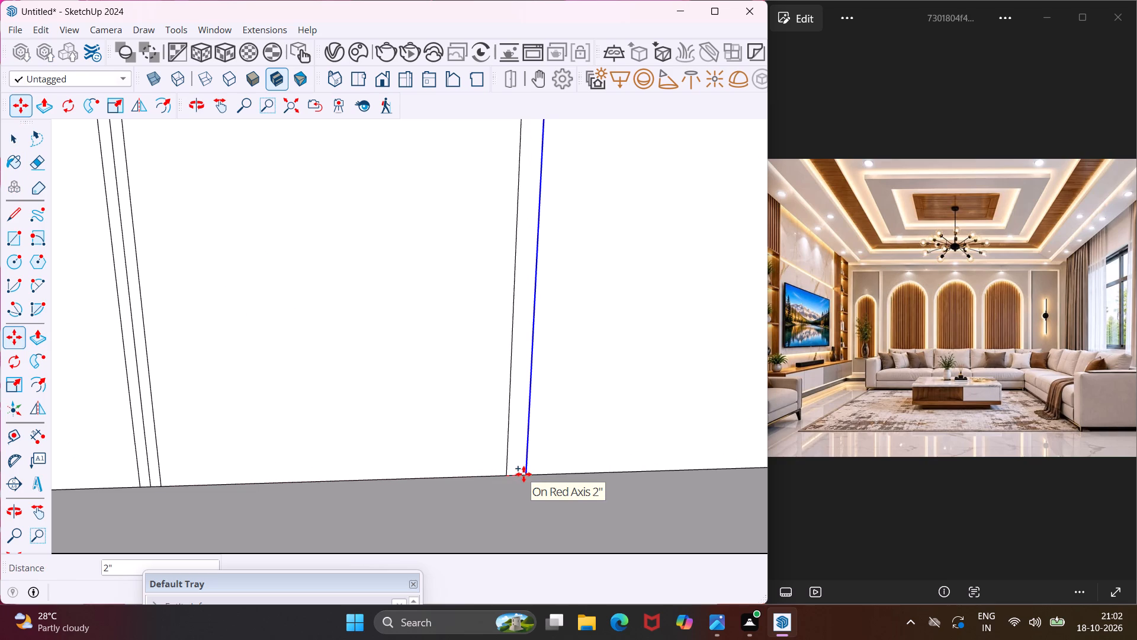
{"action": "type", "text": "1\""}
{"action": "key", "text": "Return"}
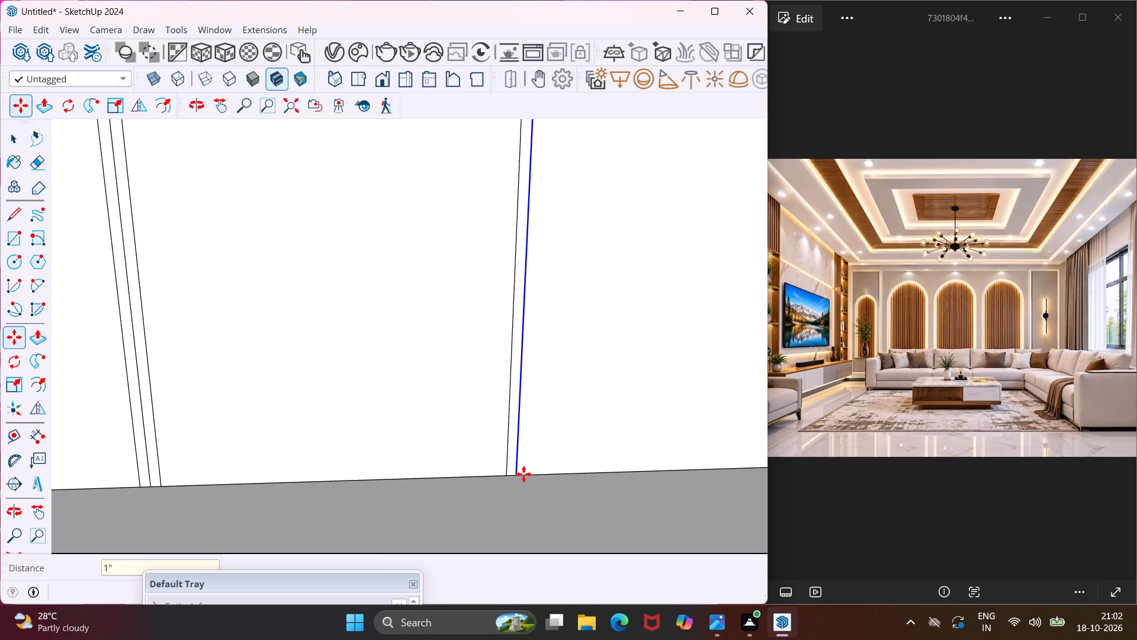
Copy that offset line 2" back towards the arch panel so lines flank both sides of the curtain-side divider.
{"action": "scroll", "coordinate": [536, 469], "scroll_direction": "up", "scroll_amount": 4}
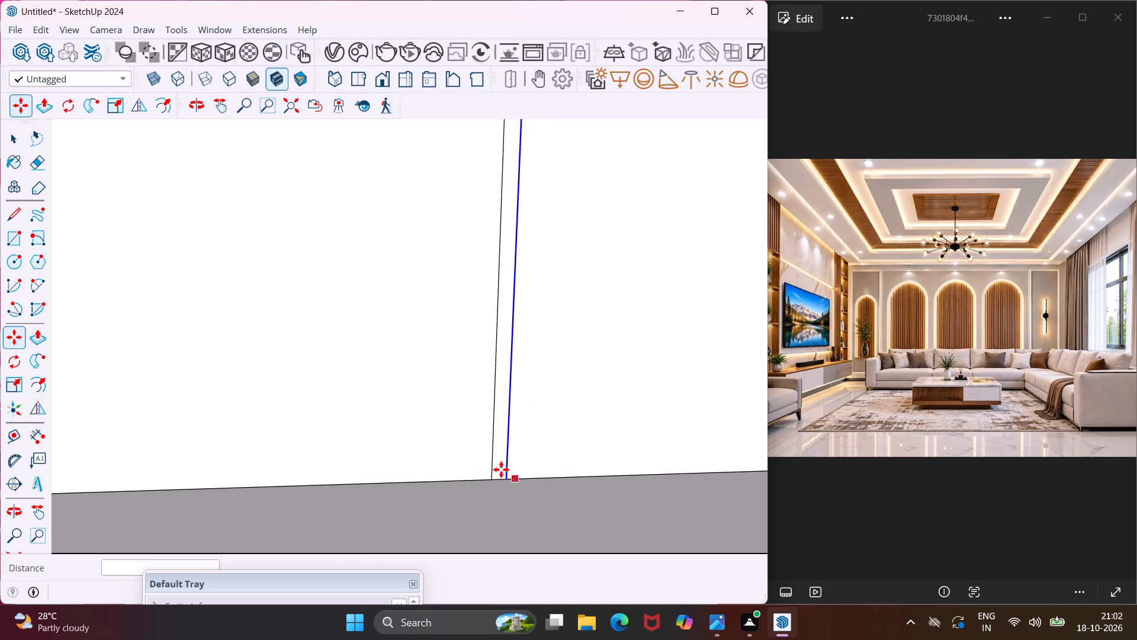
{"action": "left_click", "coordinate": [508, 479]}
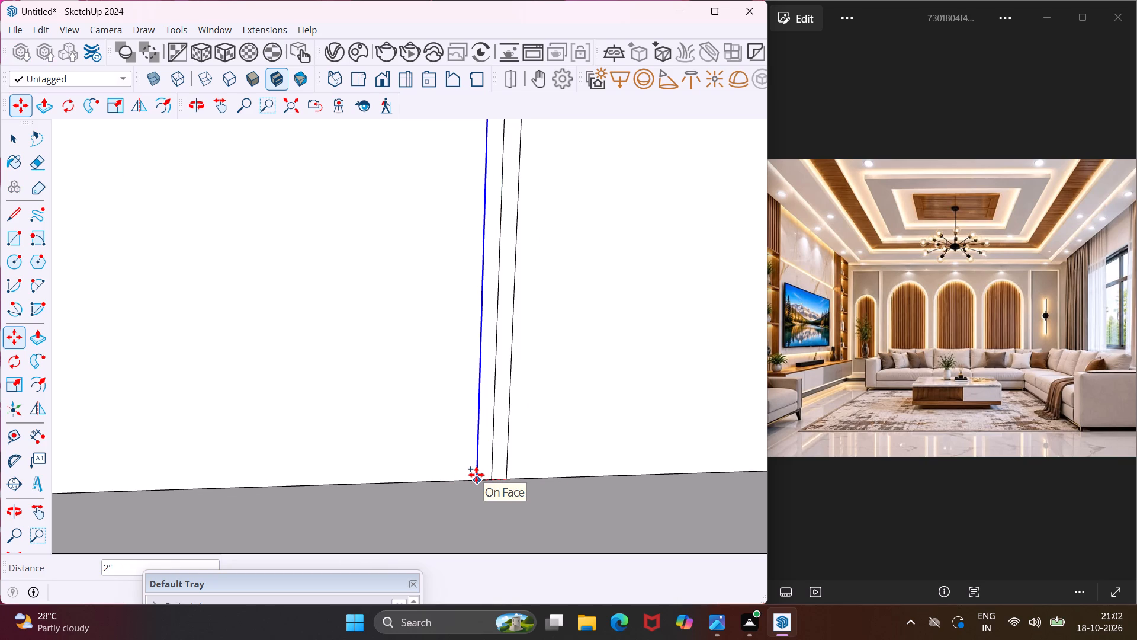
{"action": "key", "text": "2"}
{"action": "key", "text": "shift+quotedbl"}
{"action": "key", "text": "Return"}
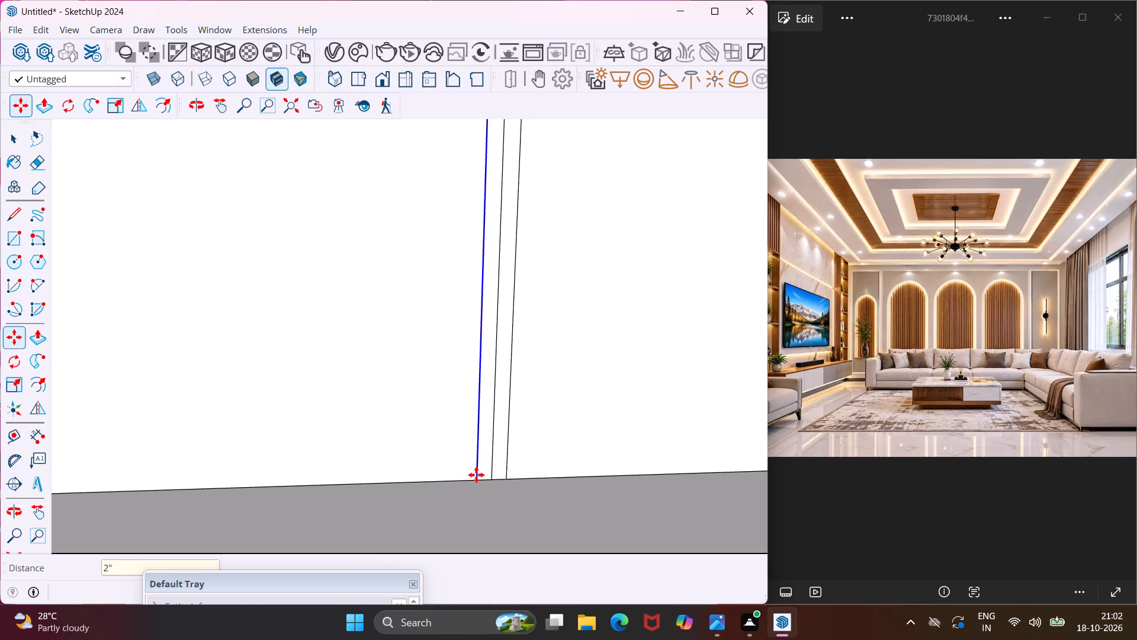
{"action": "scroll", "coordinate": [476, 475], "scroll_direction": "down", "scroll_amount": 12}
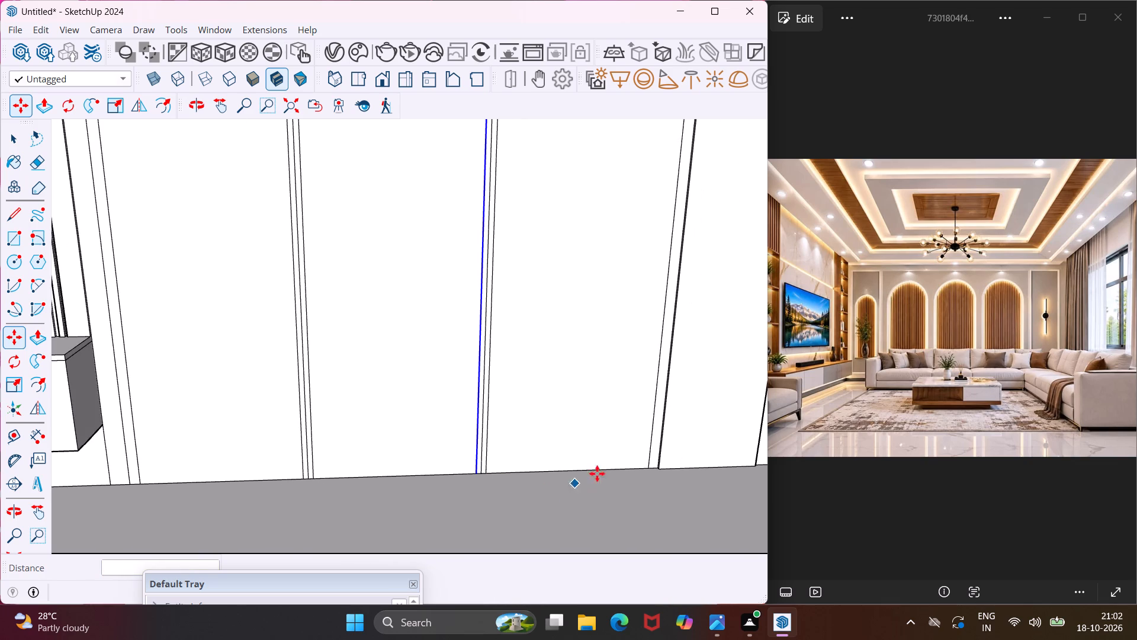
{"action": "key", "text": "Escape"}
{"action": "key", "text": "space"}
Copy the large rectangle's vertical edge nearest the curtain 2" inward along the back wall.
{"action": "scroll", "coordinate": [645, 457], "scroll_direction": "up", "scroll_amount": 10}
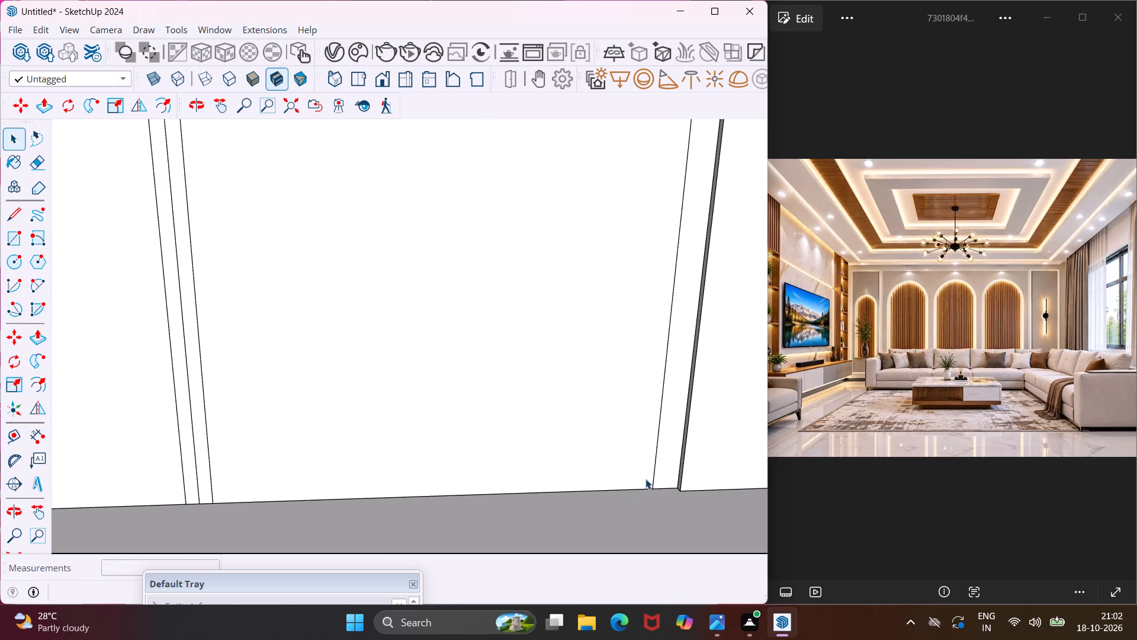
{"action": "left_click", "coordinate": [651, 482]}
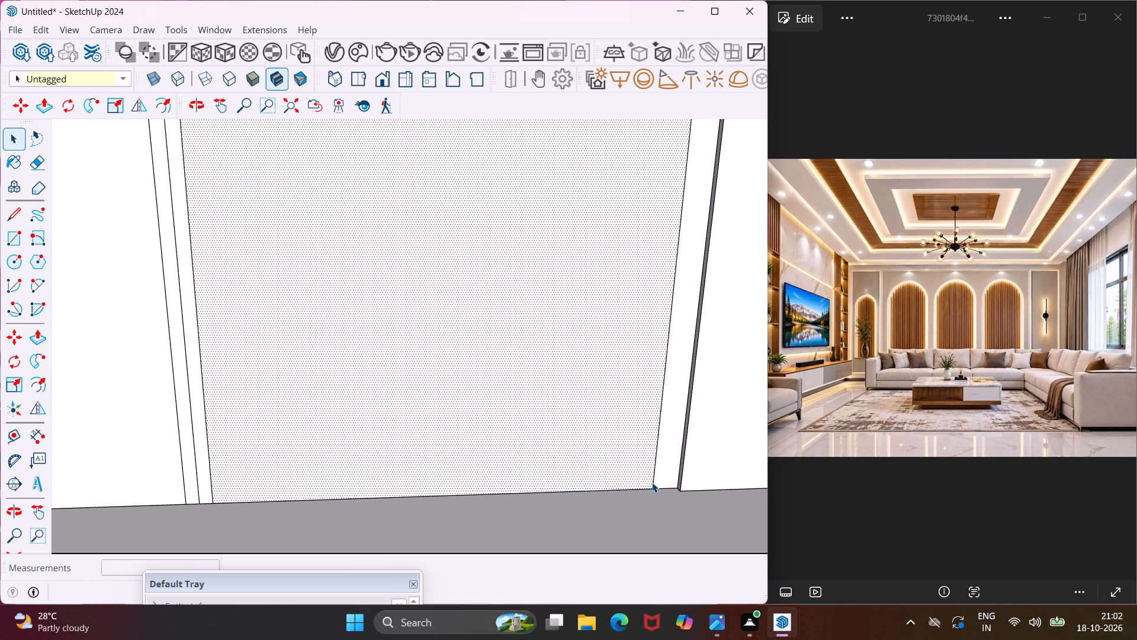
{"action": "scroll", "coordinate": [652, 482], "scroll_direction": "up", "scroll_amount": 4}
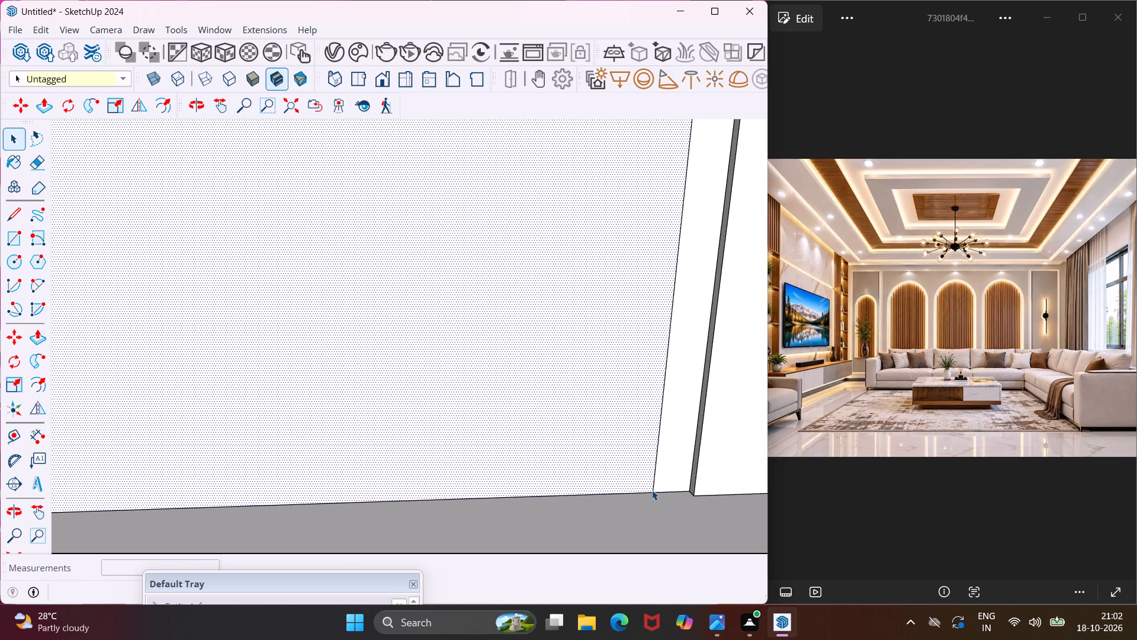
{"action": "left_click", "coordinate": [654, 478]}
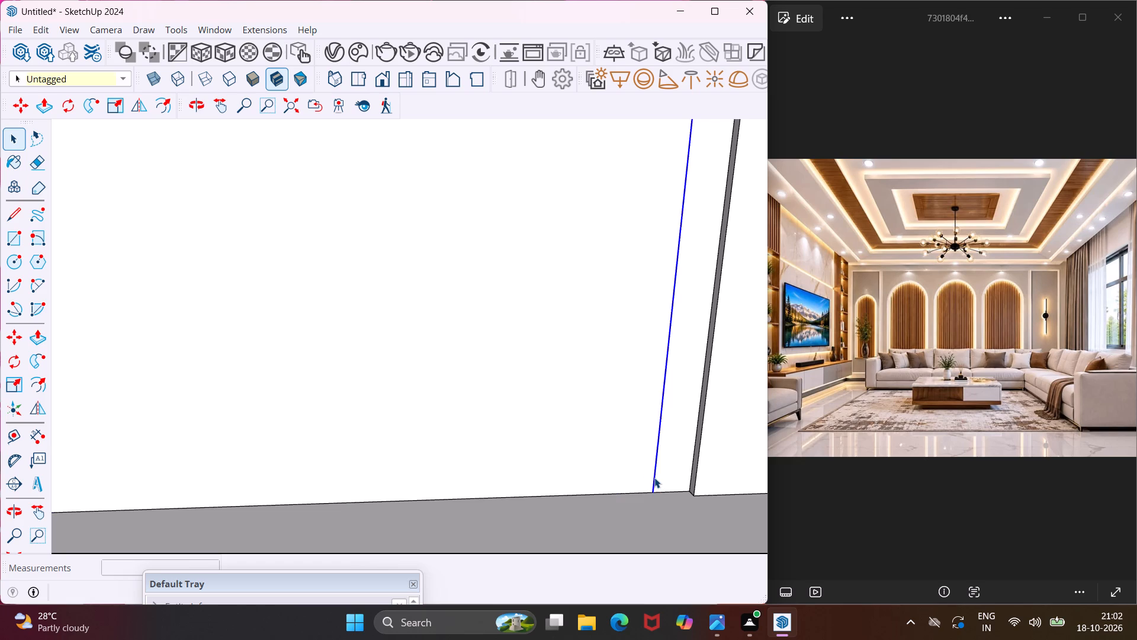
{"action": "key", "text": "m"}
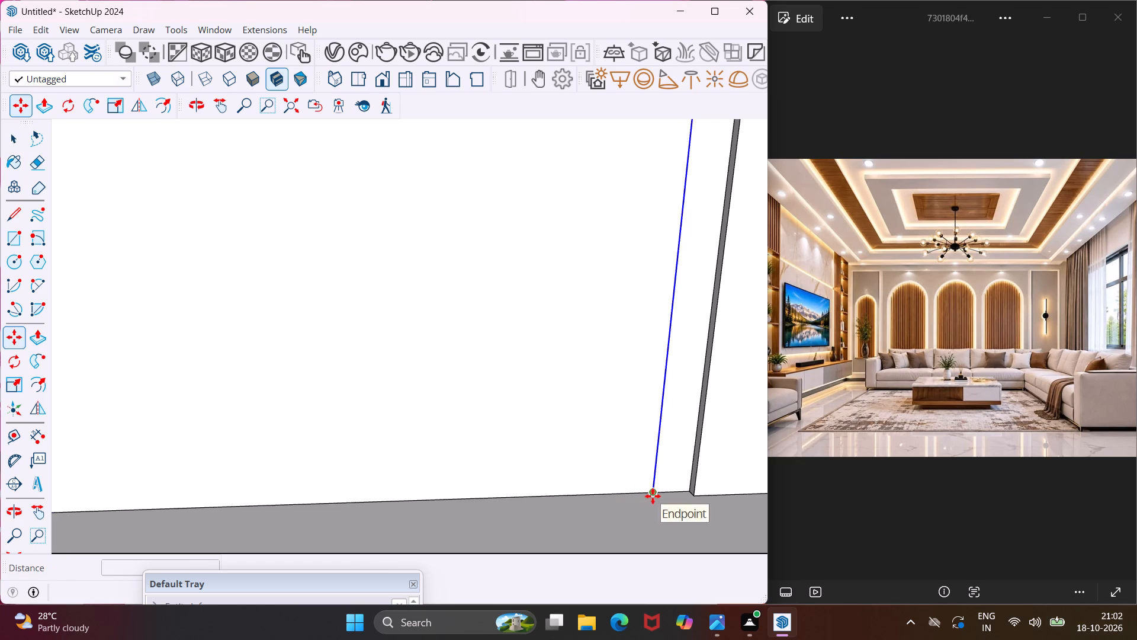
{"action": "left_click", "coordinate": [653, 495]}
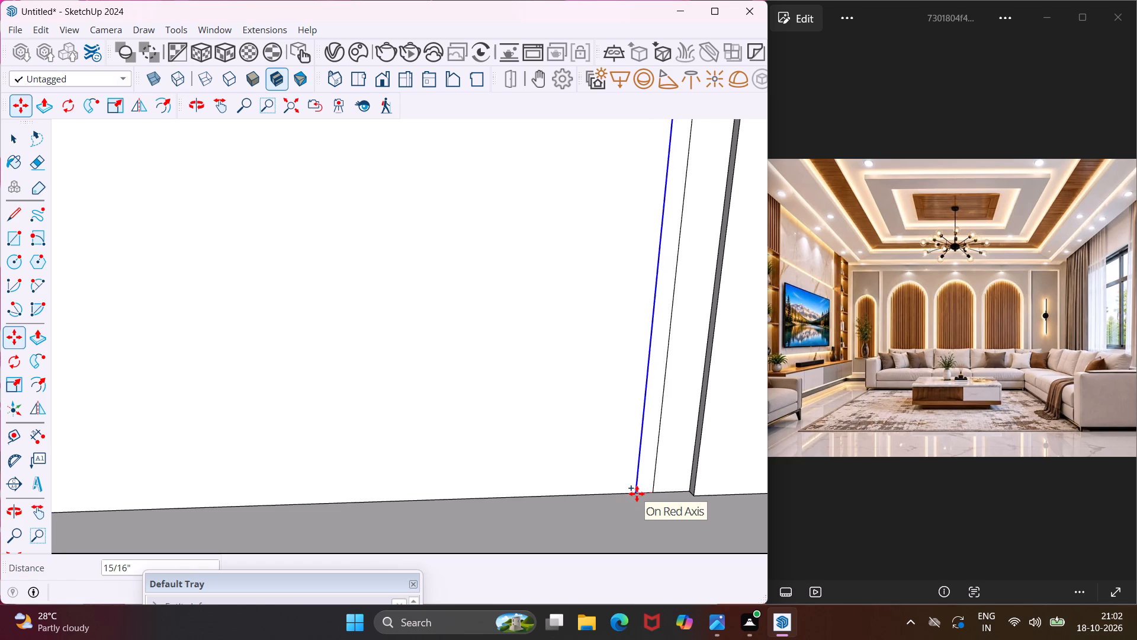
{"action": "type", "text": "2\""}
{"action": "key", "text": "Return"}
{"action": "key", "text": "Escape"}
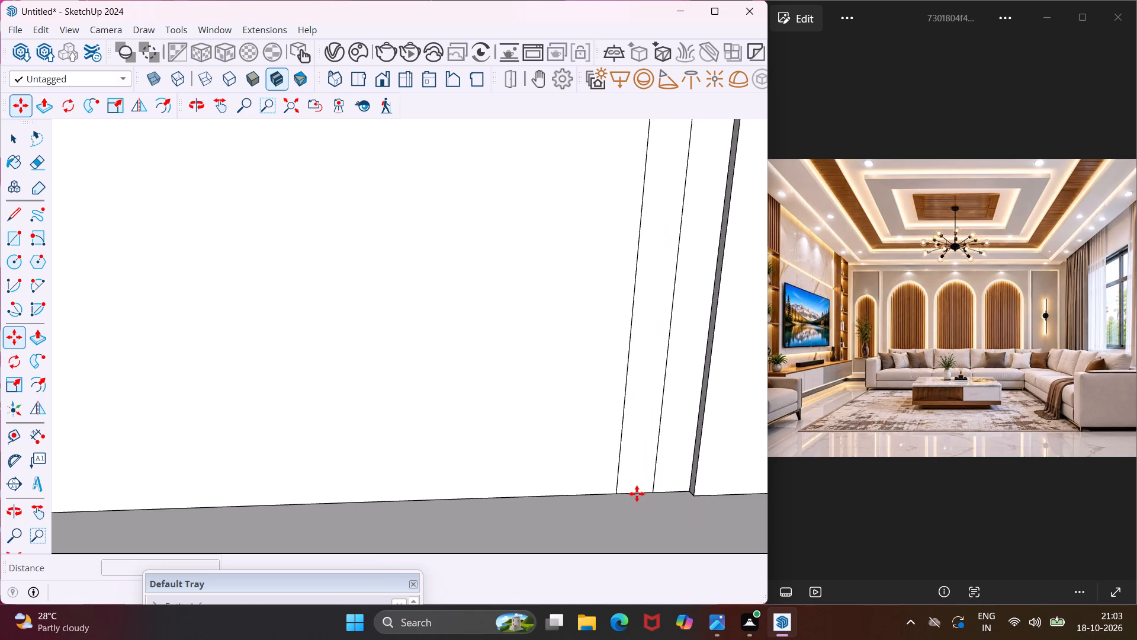
{"action": "key", "text": "space"}
Delete the middle line of the arch-side divider, leaving its two flanking lines as a single strip.
{"action": "scroll", "coordinate": [637, 494], "scroll_direction": "down", "scroll_amount": 5}
{"action": "scroll", "coordinate": [590, 473], "scroll_direction": "down", "scroll_amount": 13}
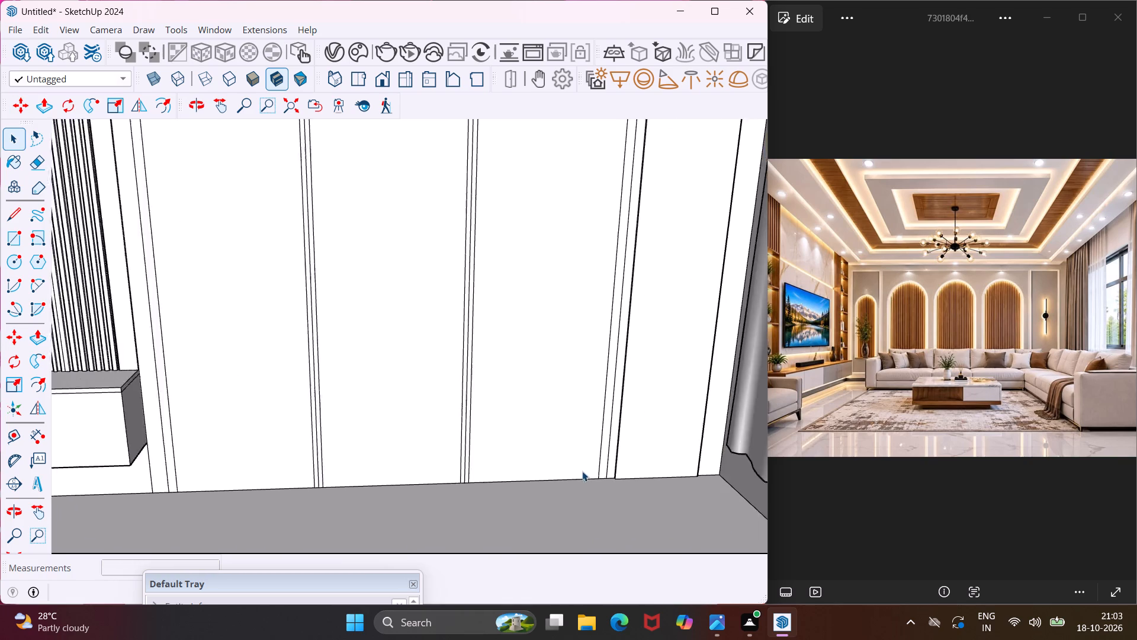
{"action": "scroll", "coordinate": [582, 471], "scroll_direction": "down", "scroll_amount": 4}
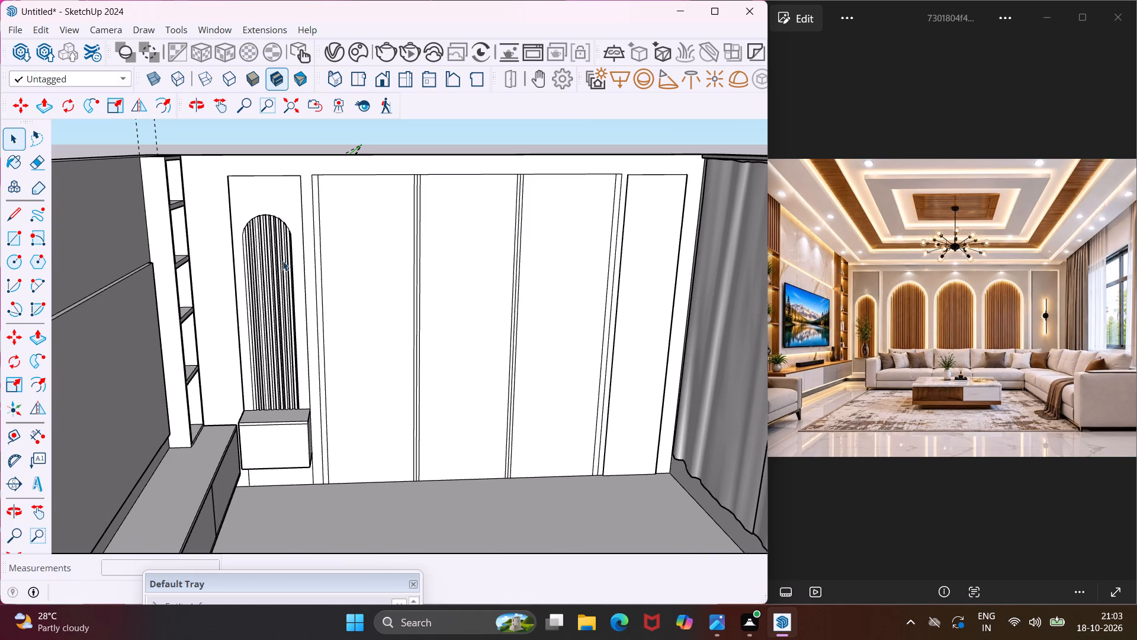
{"action": "scroll", "coordinate": [431, 172], "scroll_direction": "up", "scroll_amount": 13}
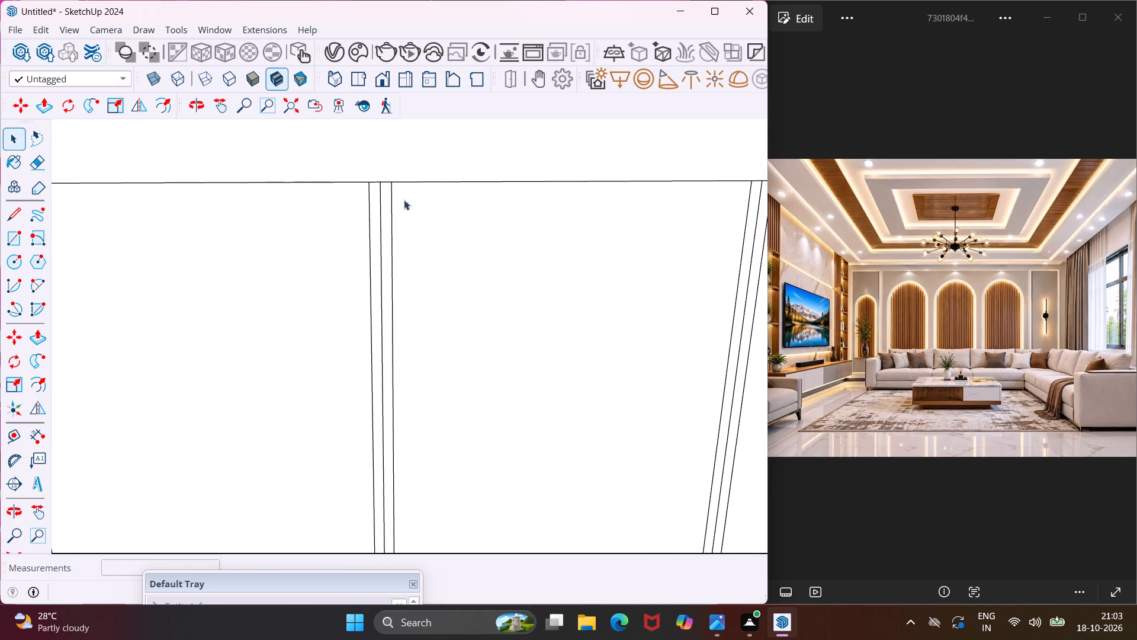
{"action": "left_click", "coordinate": [379, 232]}
{"action": "left_click", "coordinate": [382, 235]}
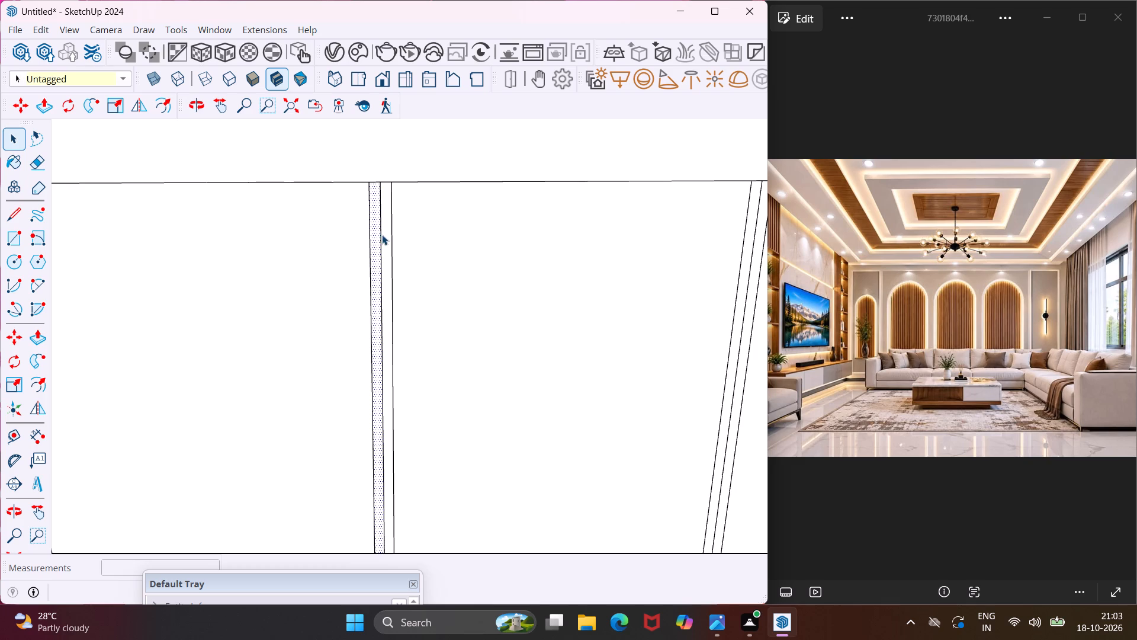
{"action": "key", "text": "Delete"}
{"action": "scroll", "coordinate": [382, 235], "scroll_direction": "down", "scroll_amount": 3}
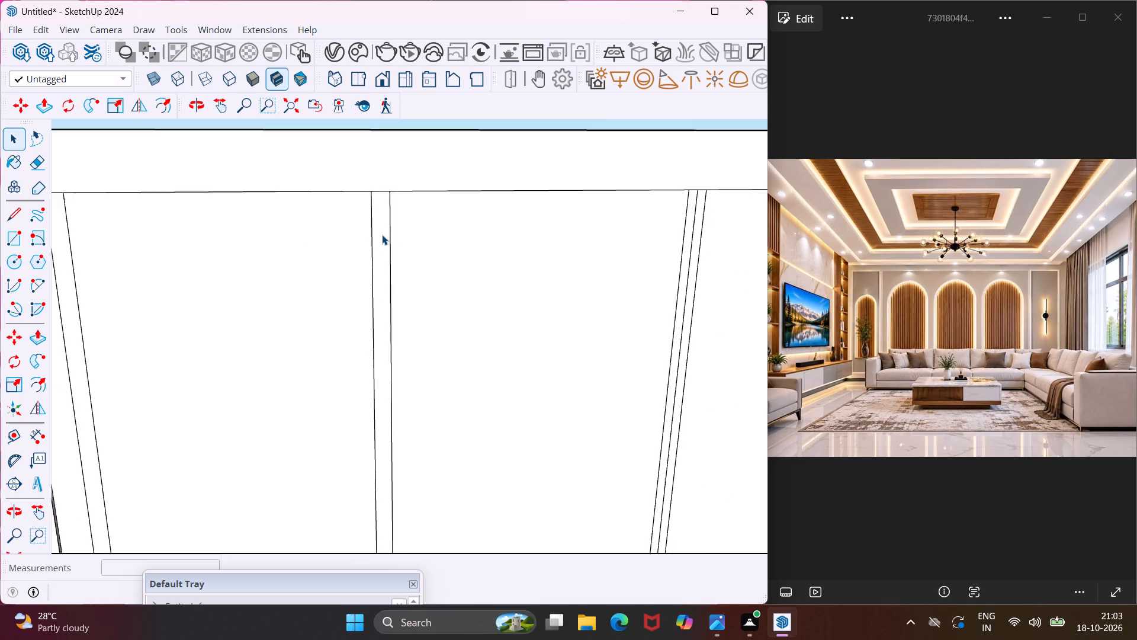
Delete the middle line of the curtain-side divider, leaving its two flanking lines as a single strip.
{"action": "scroll", "coordinate": [668, 209], "scroll_direction": "up", "scroll_amount": 3}
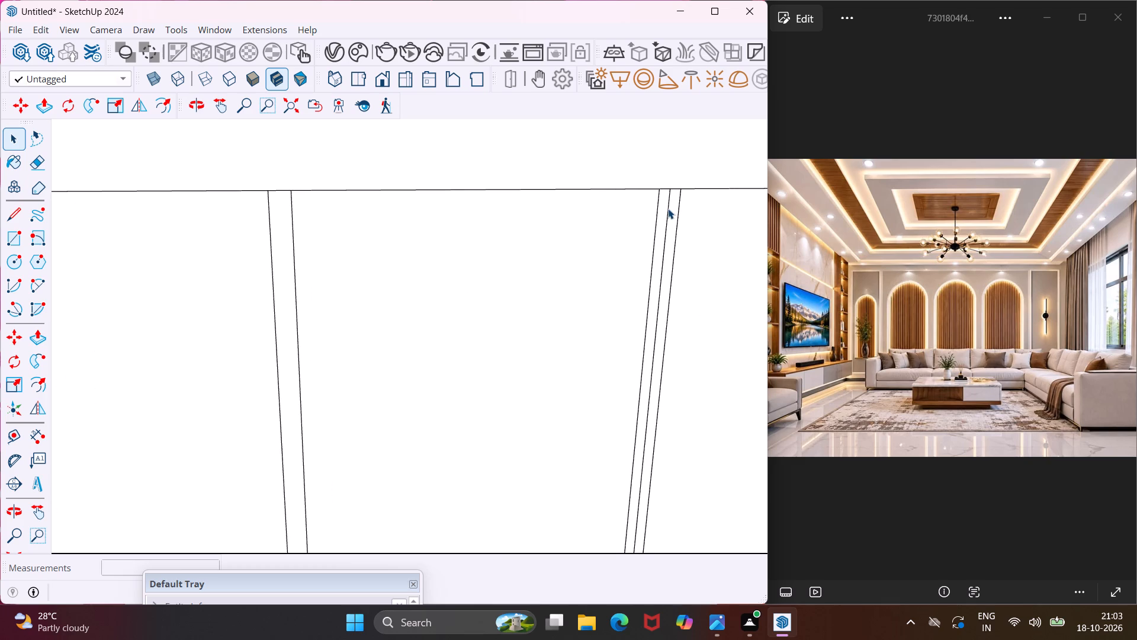
{"action": "left_click", "coordinate": [668, 209]}
{"action": "key", "text": "Delete"}
{"action": "scroll", "coordinate": [627, 206], "scroll_direction": "down", "scroll_amount": 3}
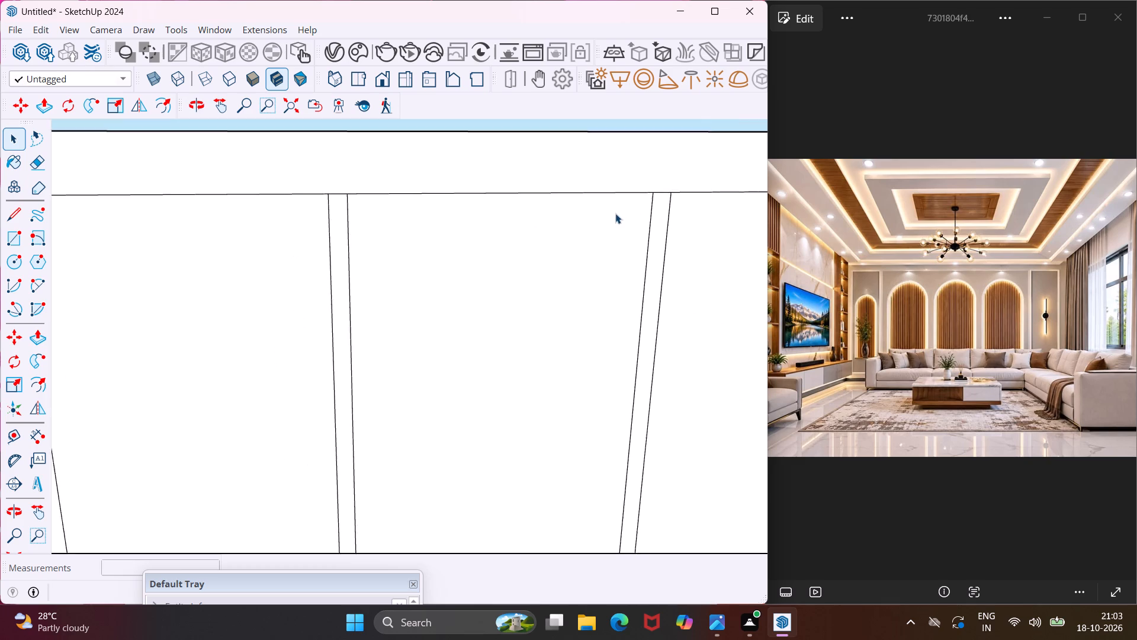
Draw a two-point arch with a bulge of about 1' 1" across the large rectangle's bay nearest the slatted arch panel.
{"action": "scroll", "coordinate": [615, 213], "scroll_direction": "down", "scroll_amount": 5}
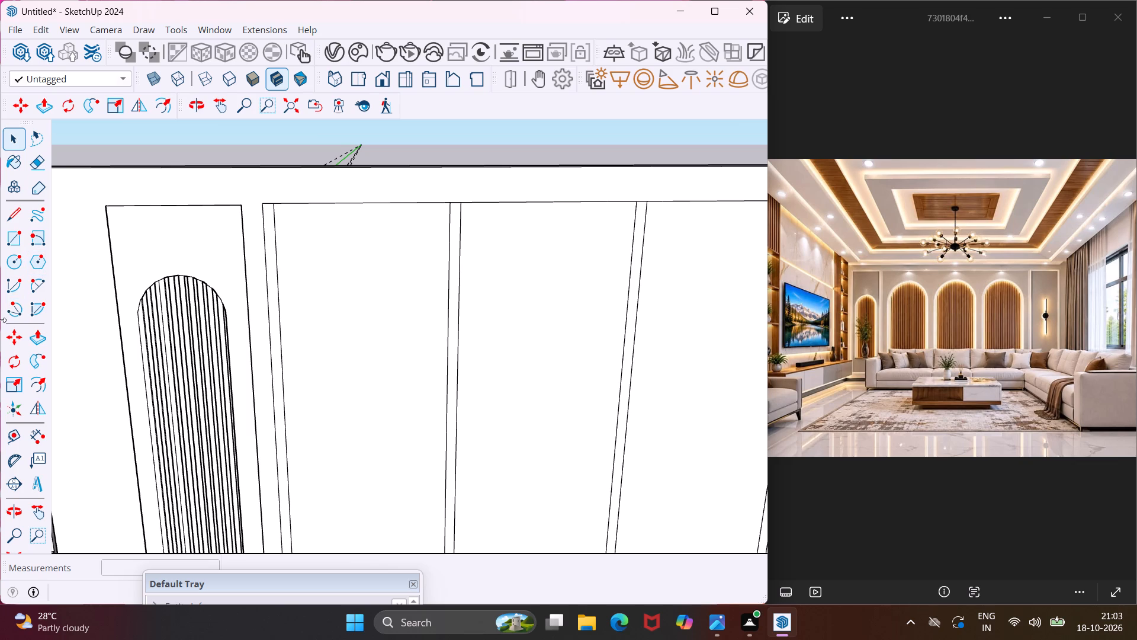
{"action": "left_click", "coordinate": [31, 280]}
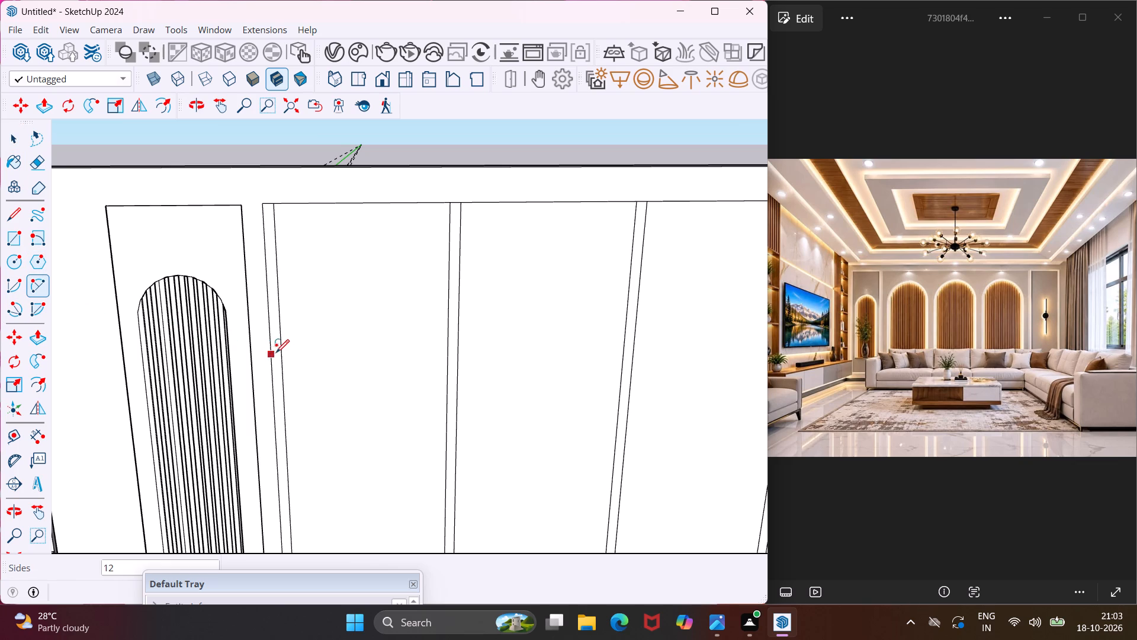
{"action": "left_click", "coordinate": [282, 344]}
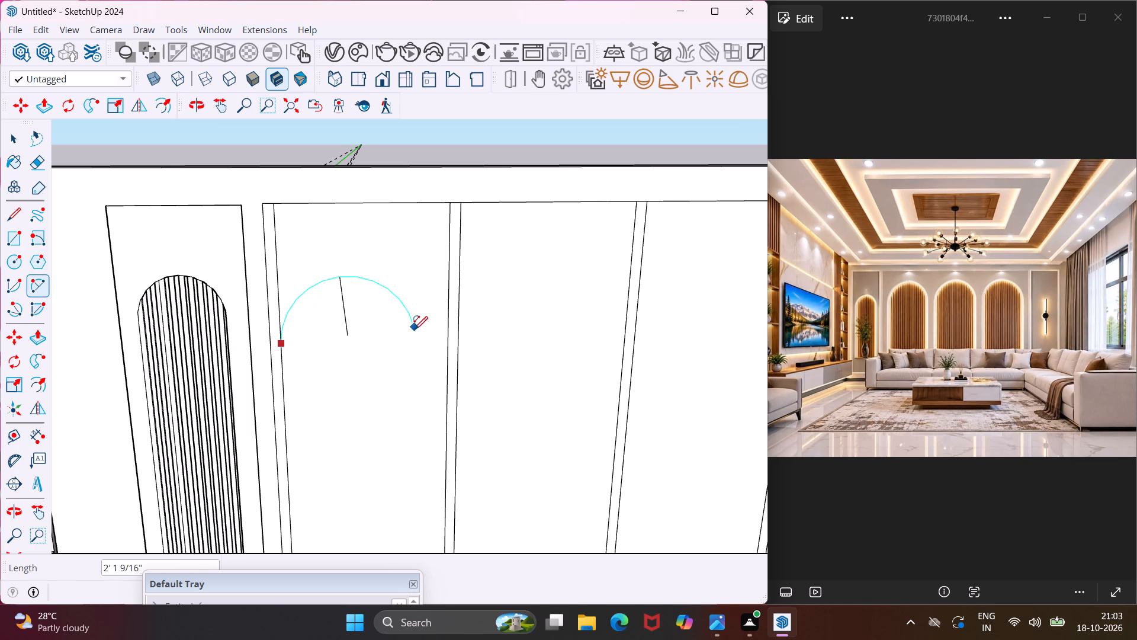
{"action": "left_click", "coordinate": [450, 340]}
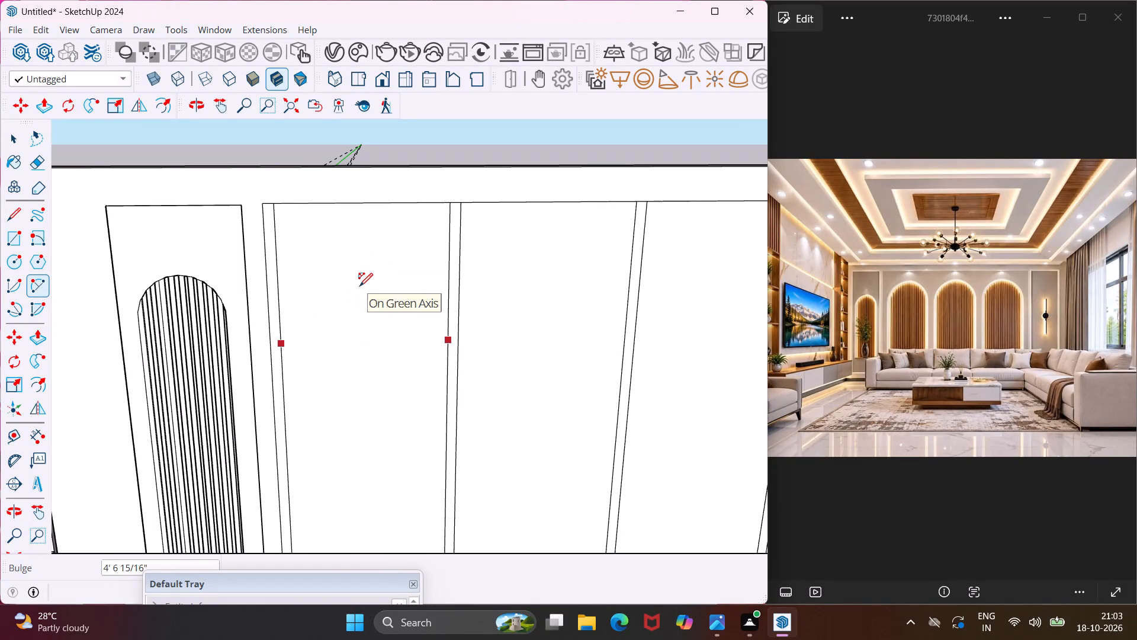
{"action": "middle_click_drag", "start_coordinate": [361, 281], "coordinate": [396, 187]}
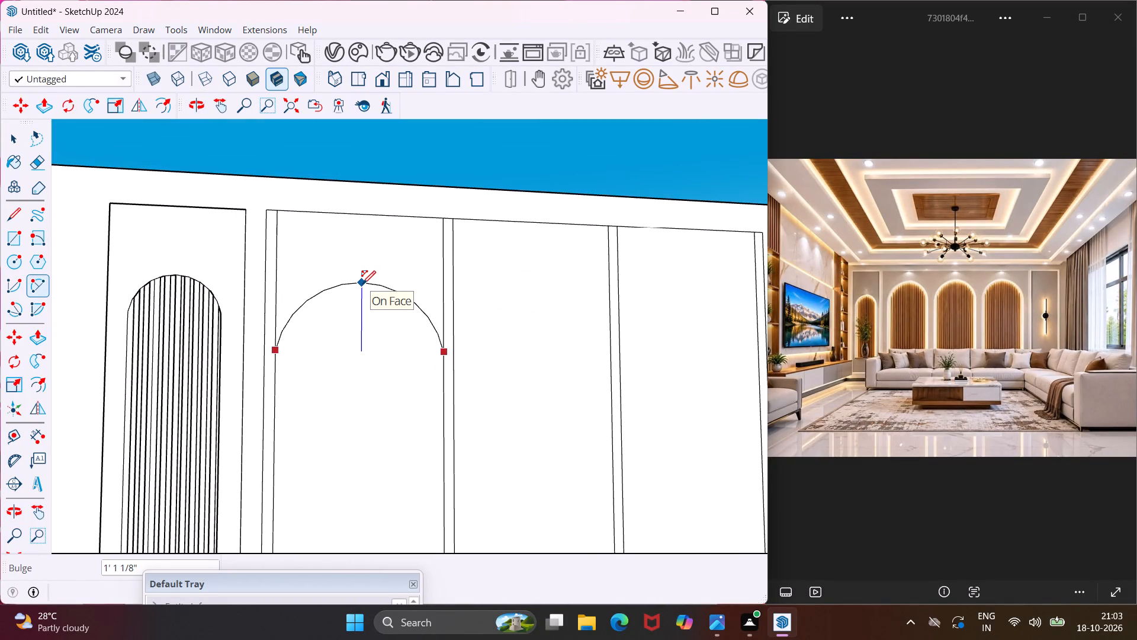
{"action": "left_click", "coordinate": [362, 283]}
{"action": "key", "text": "Escape"}
{"action": "key", "text": "space"}
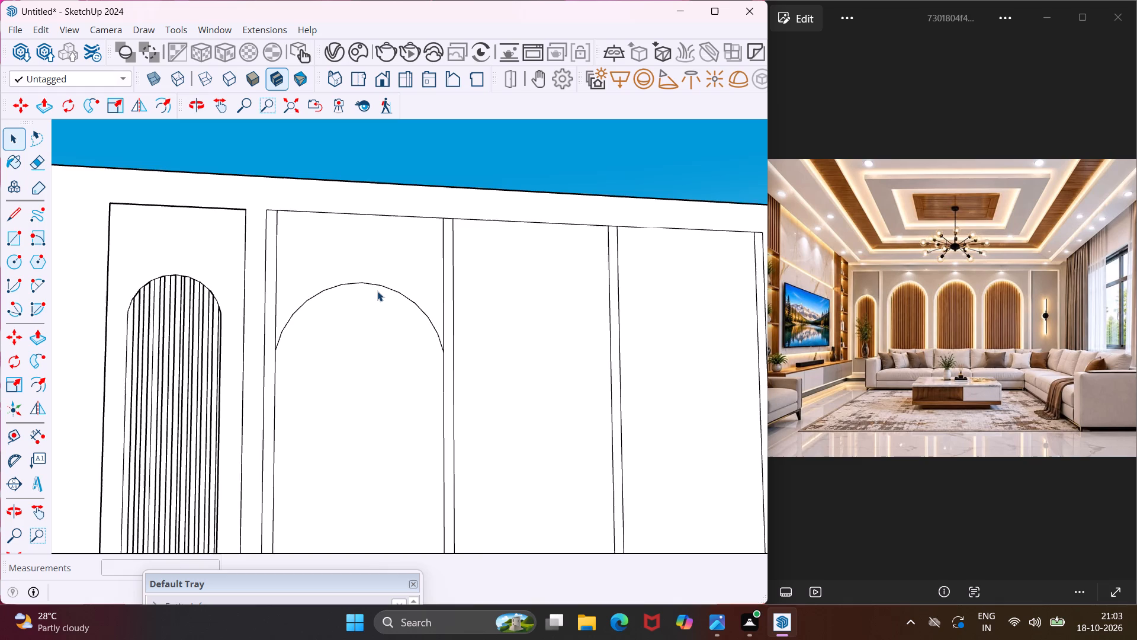
Copy the arch about 5' 9" horizontally along the back wall into the bay nearest the curtain.
{"action": "scroll", "coordinate": [379, 291], "scroll_direction": "up", "scroll_amount": 3}
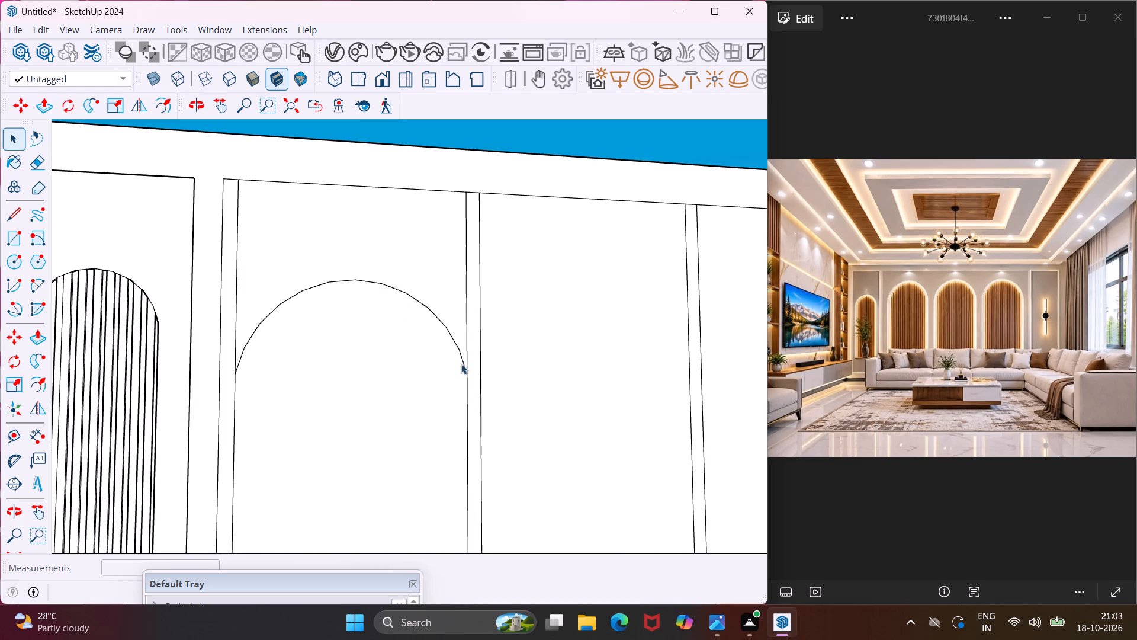
{"action": "left_click", "coordinate": [462, 363]}
{"action": "key", "text": "m"}
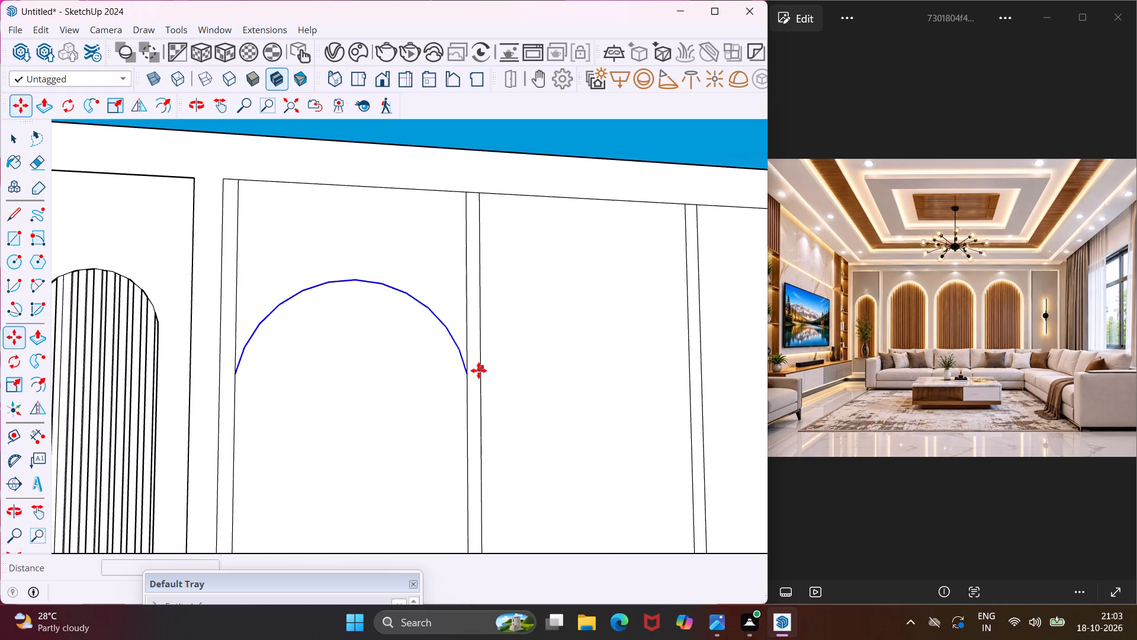
{"action": "left_click", "coordinate": [472, 372]}
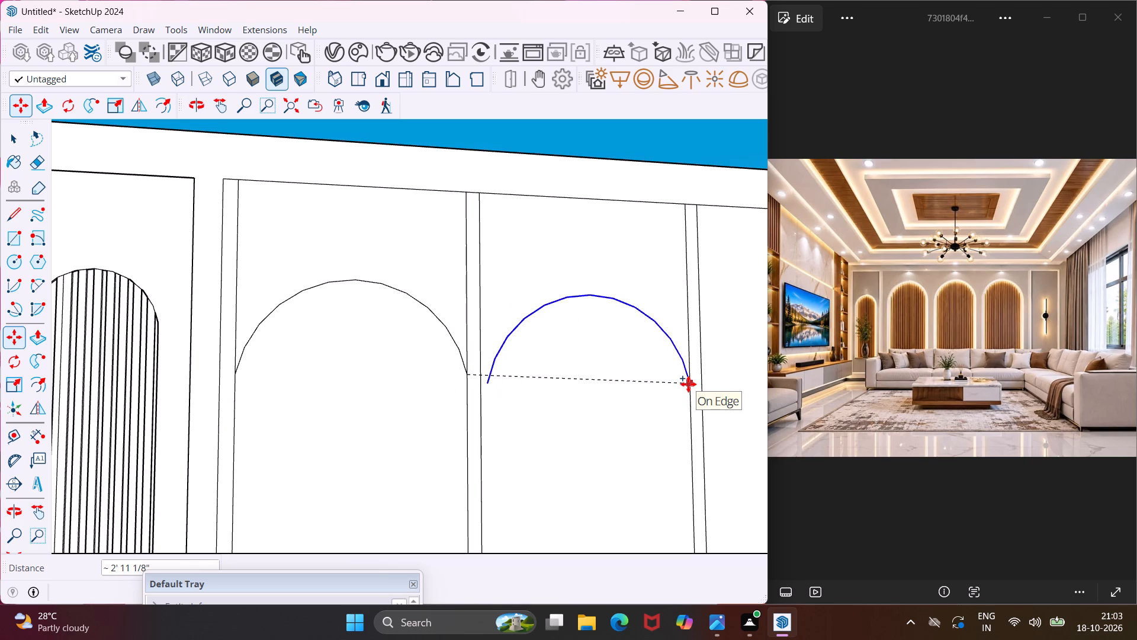
{"action": "scroll", "coordinate": [688, 383], "scroll_direction": "up", "scroll_amount": 5}
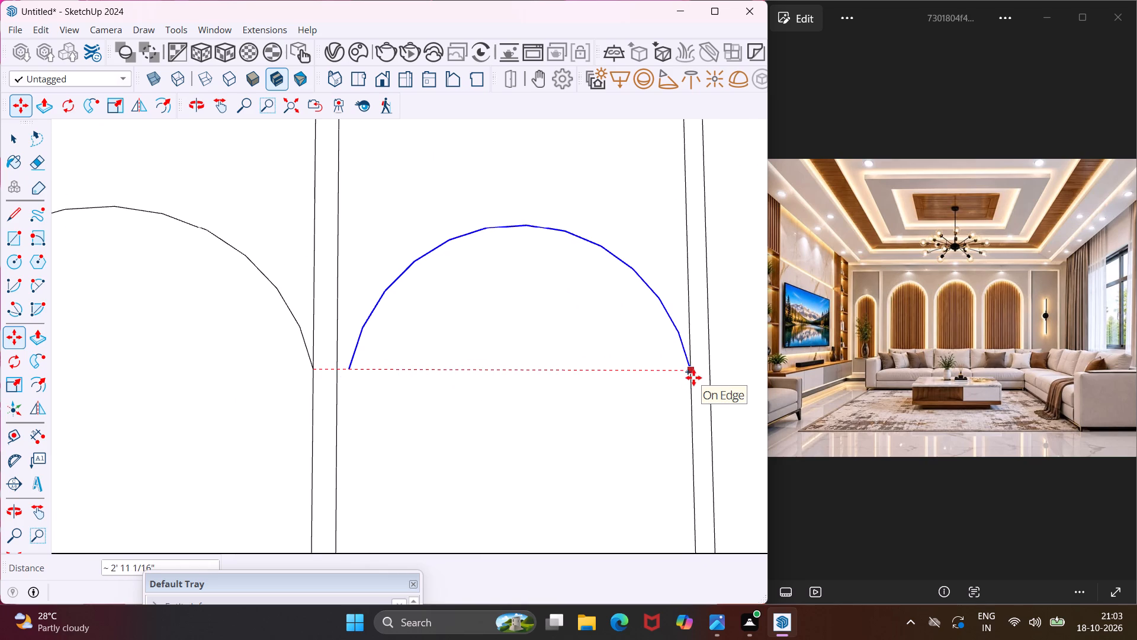
{"action": "scroll", "coordinate": [686, 373], "scroll_direction": "down", "scroll_amount": 15}
{"action": "middle_click_drag", "start_coordinate": [684, 370], "coordinate": [644, 356]}
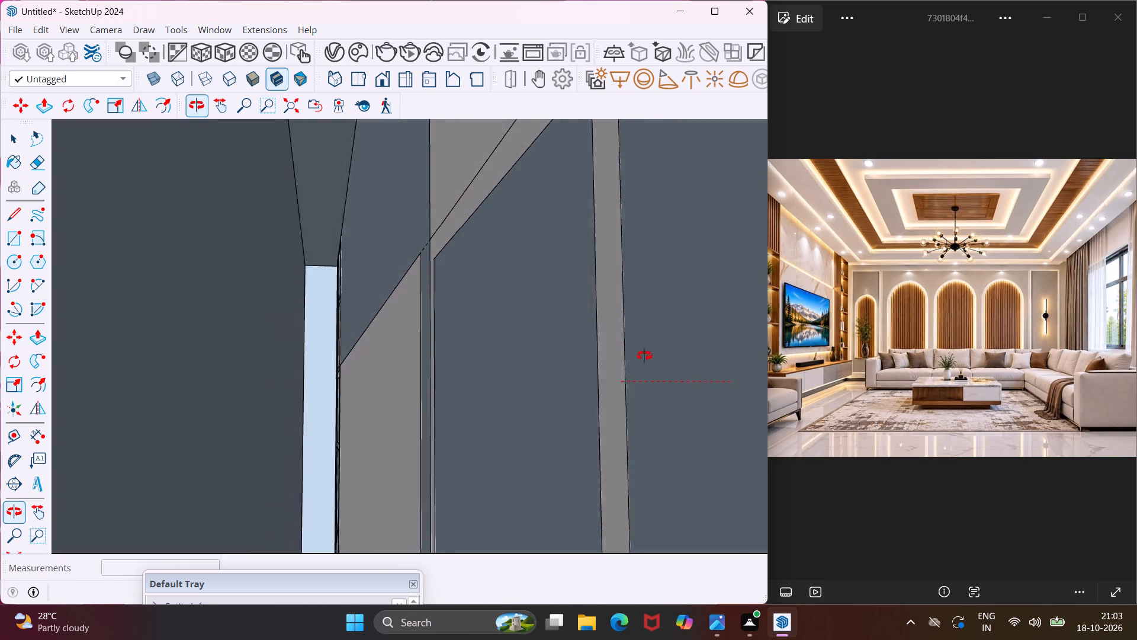
{"action": "middle_click_drag", "start_coordinate": [644, 356], "coordinate": [381, 289]}
{"action": "scroll", "coordinate": [381, 289], "scroll_direction": "up", "scroll_amount": 1}
{"action": "scroll", "coordinate": [380, 289], "scroll_direction": "down", "scroll_amount": 20}
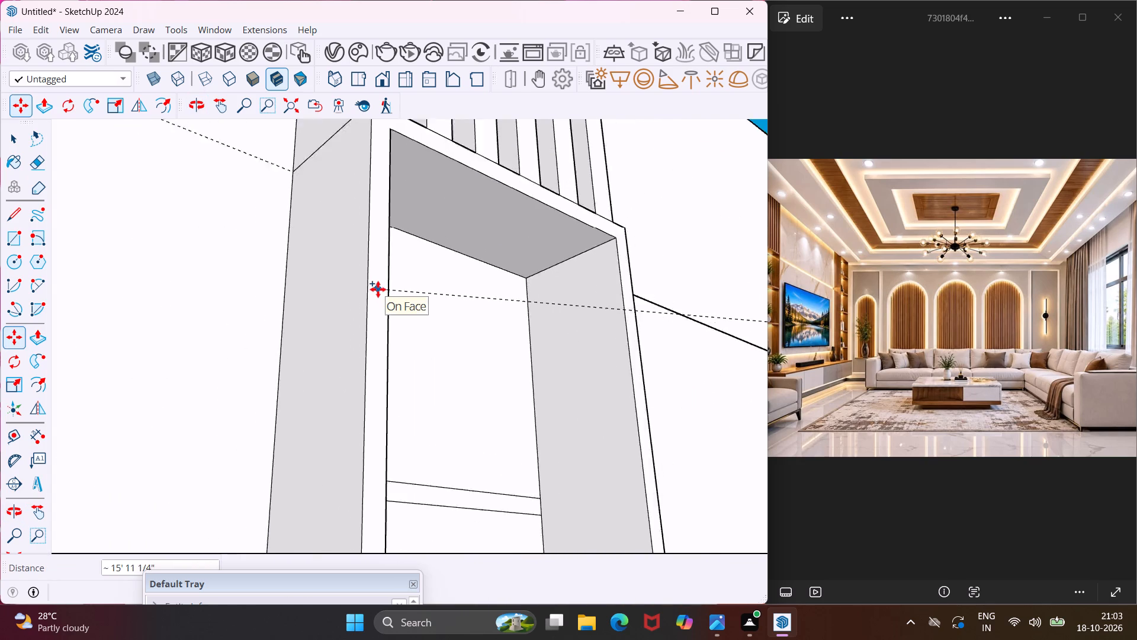
{"action": "scroll", "coordinate": [378, 289], "scroll_direction": "down", "scroll_amount": 20}
{"action": "scroll", "coordinate": [378, 289], "scroll_direction": "down", "scroll_amount": 7}
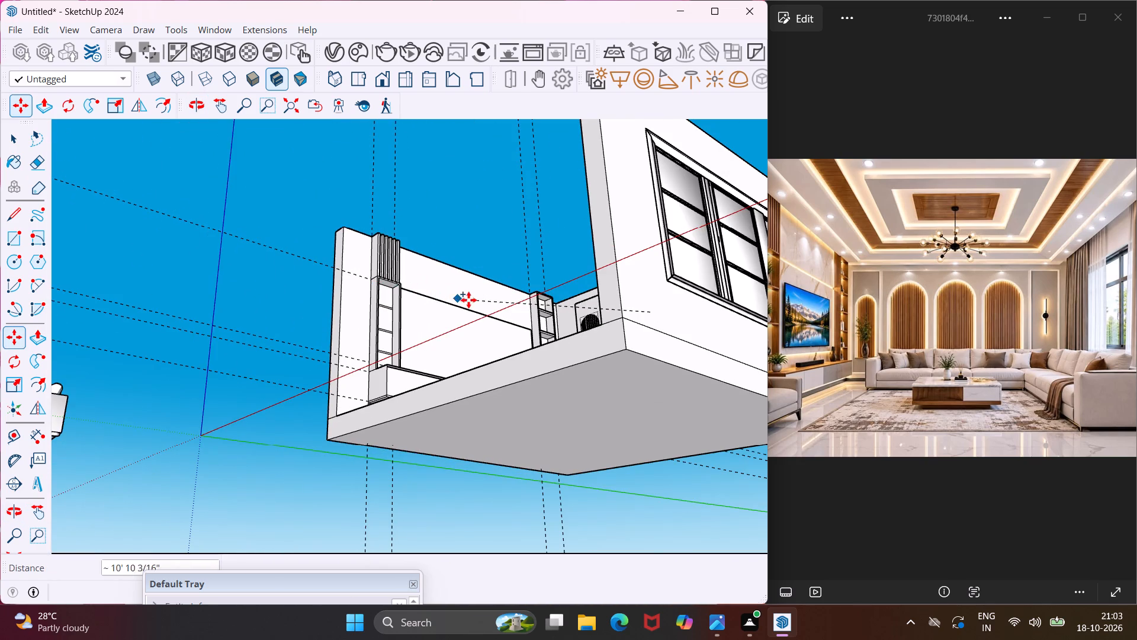
{"action": "middle_click_drag", "start_coordinate": [470, 300], "coordinate": [590, 367]}
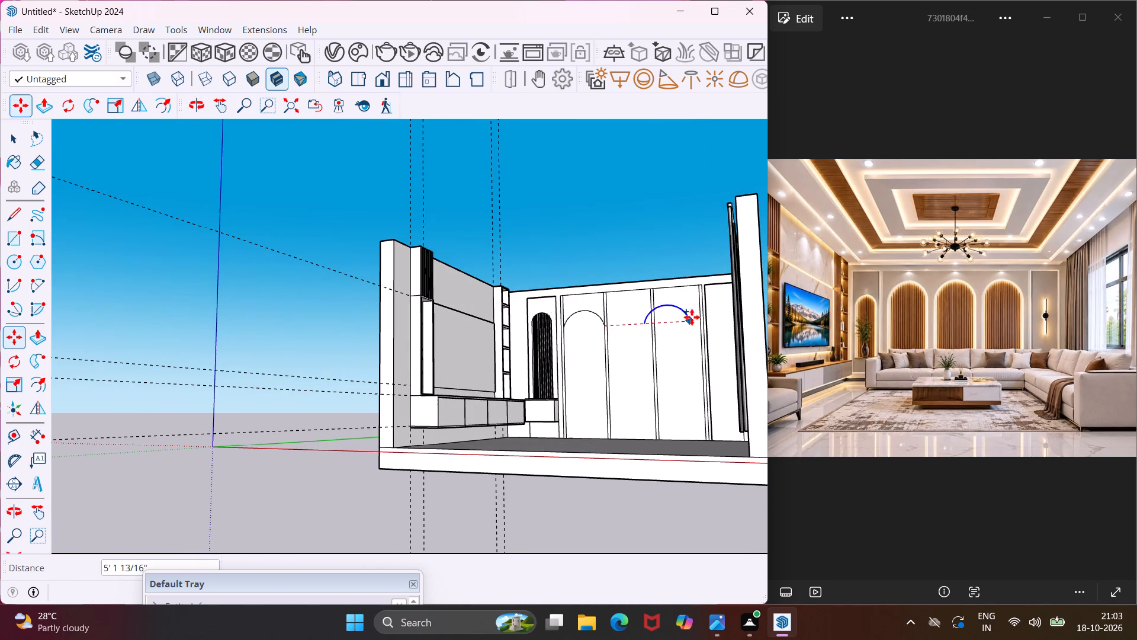
{"action": "scroll", "coordinate": [698, 320], "scroll_direction": "up", "scroll_amount": 15}
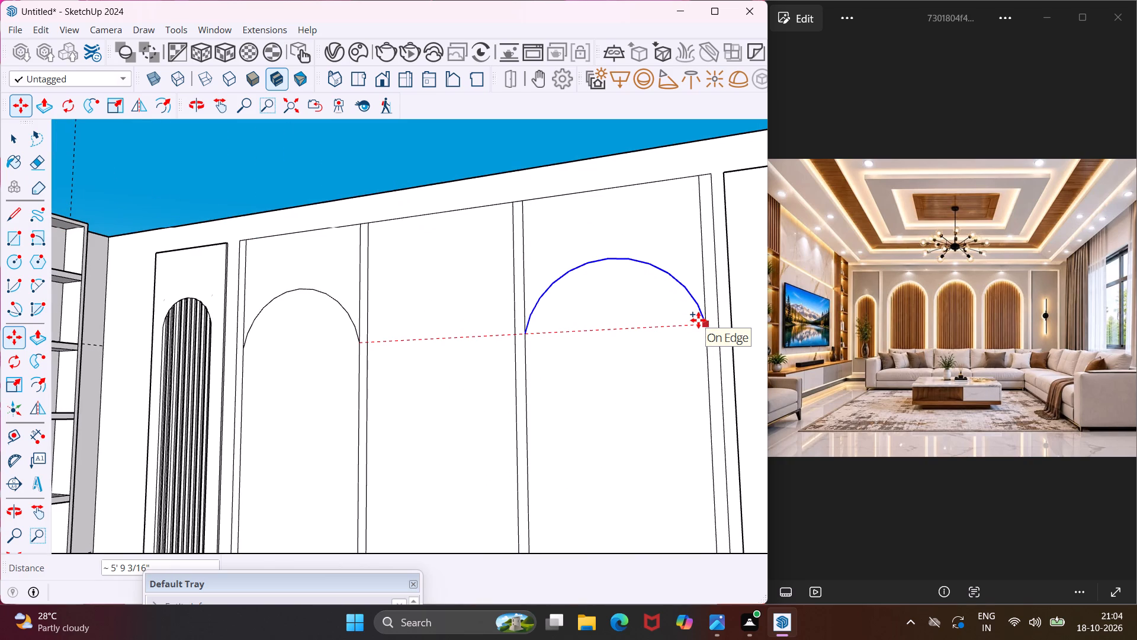
{"action": "left_click", "coordinate": [698, 320]}
{"action": "key", "text": "Escape"}
{"action": "key", "text": "space"}
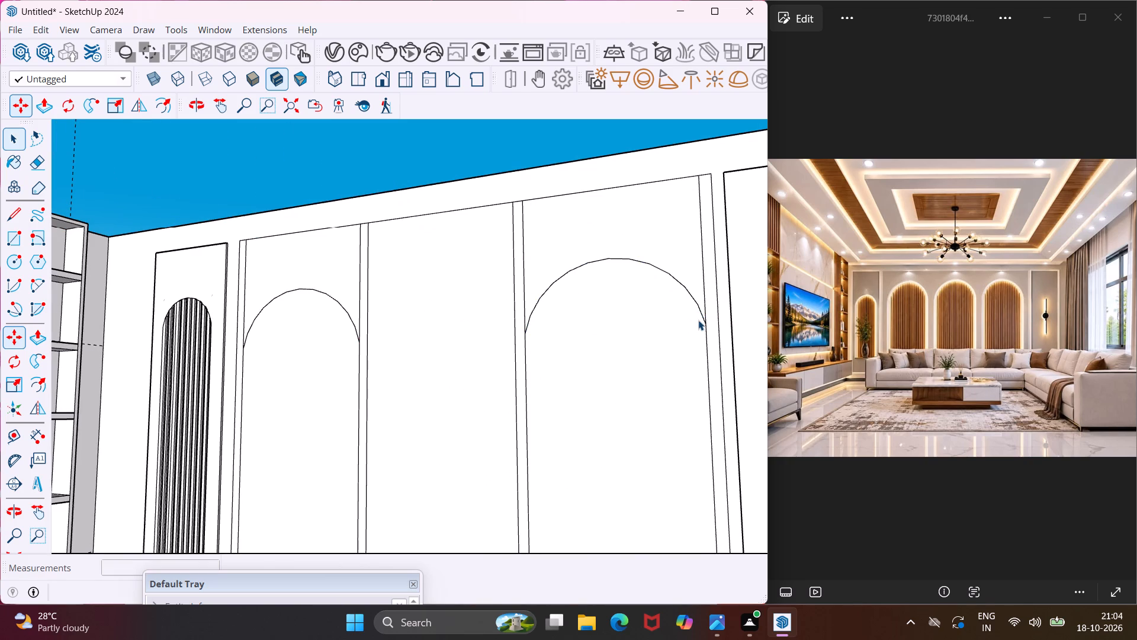
{"action": "left_click", "coordinate": [698, 320]}
Draw a two-point arch with a bulge of about 1' 7/8" across the middle bay, springing level with the neighbouring arches.
{"action": "scroll", "coordinate": [529, 329], "scroll_direction": "down", "scroll_amount": 3}
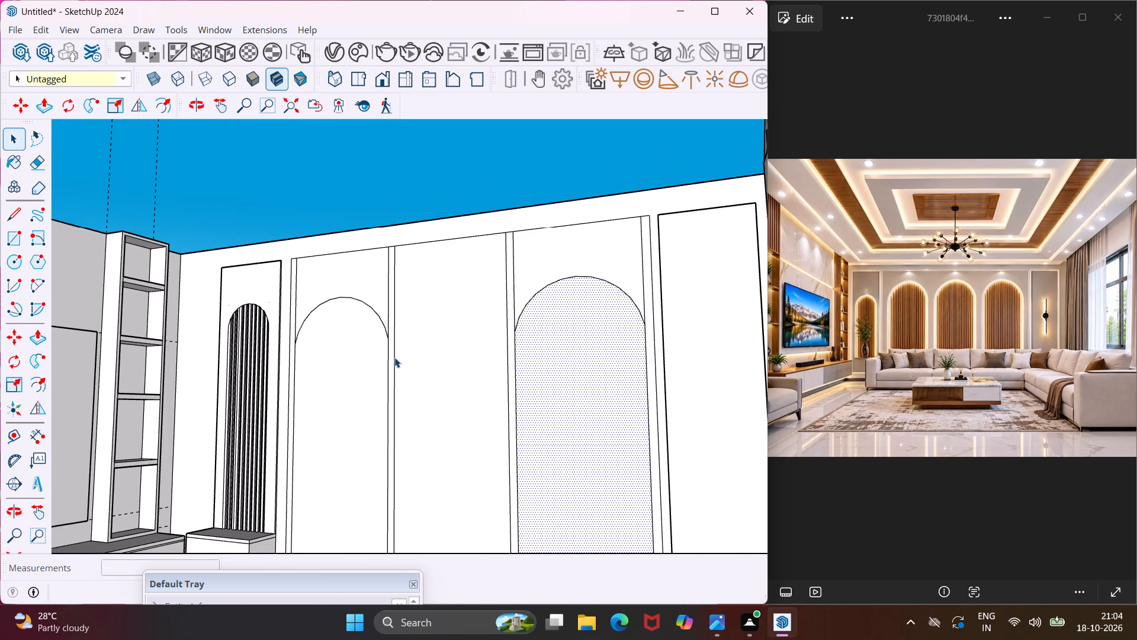
{"action": "middle_click_drag", "start_coordinate": [394, 357], "coordinate": [509, 384]}
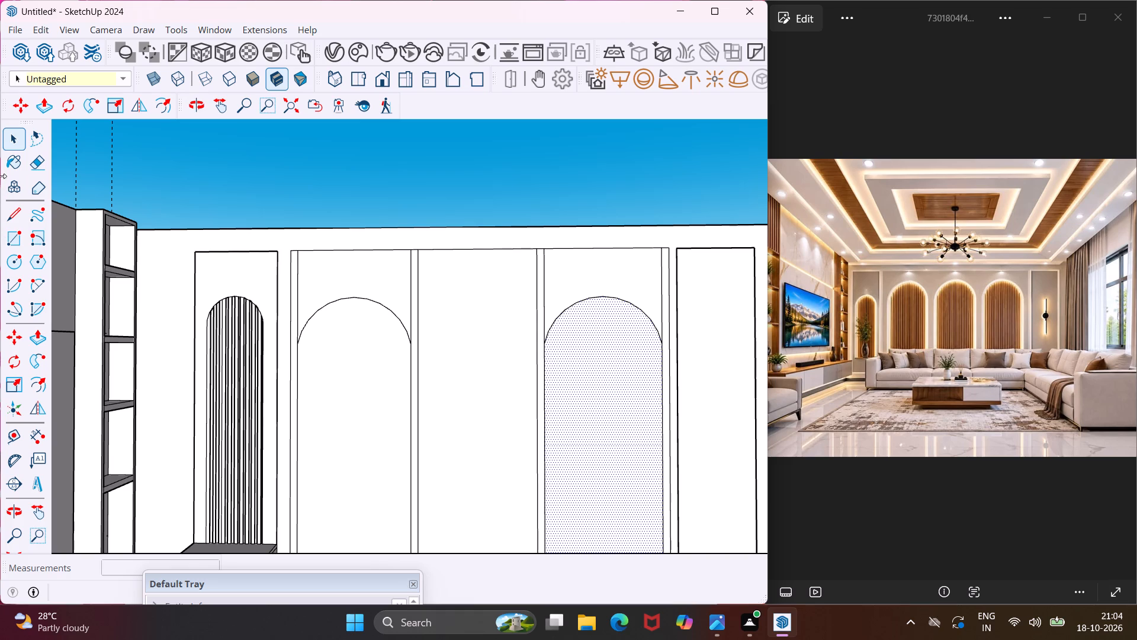
{"action": "left_click", "coordinate": [47, 290]}
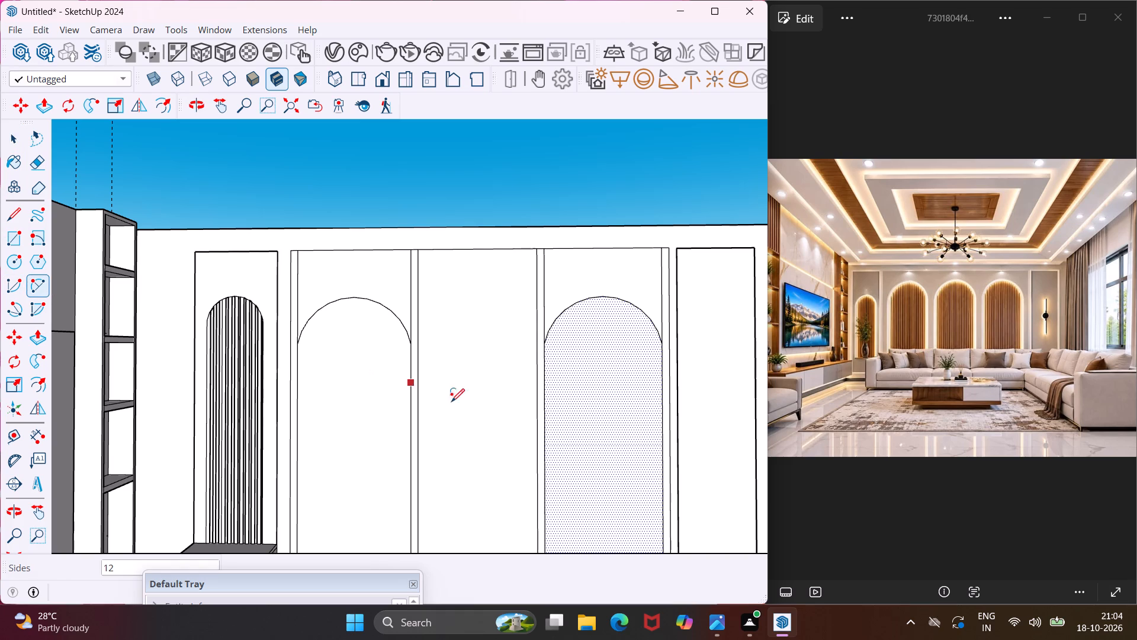
{"action": "scroll", "coordinate": [423, 340], "scroll_direction": "up", "scroll_amount": 8}
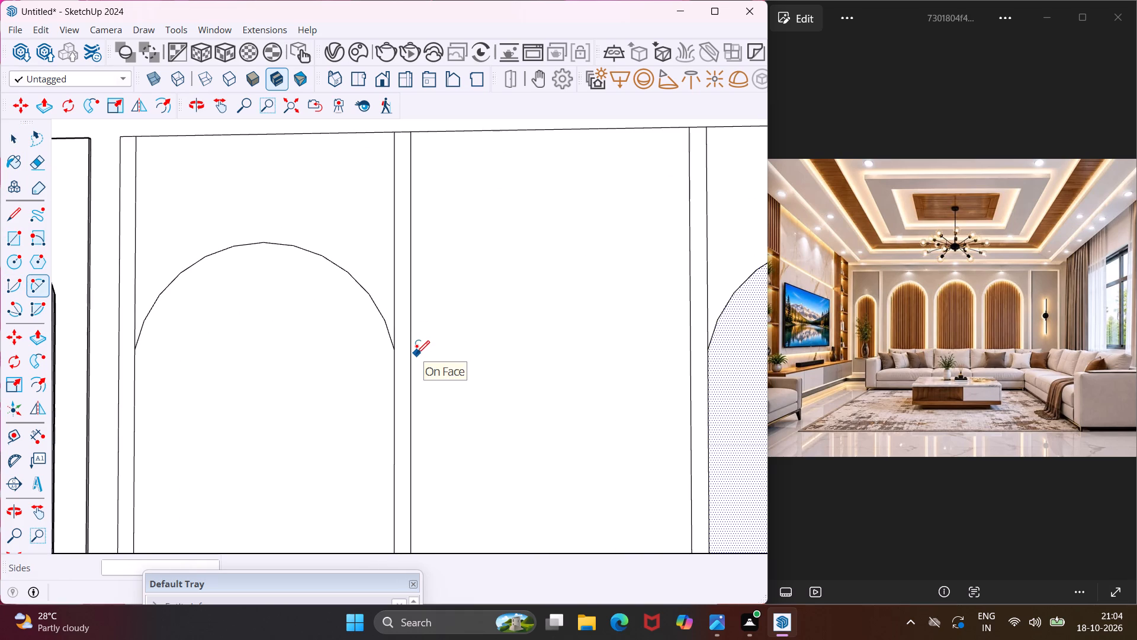
{"action": "left_click", "coordinate": [413, 351]}
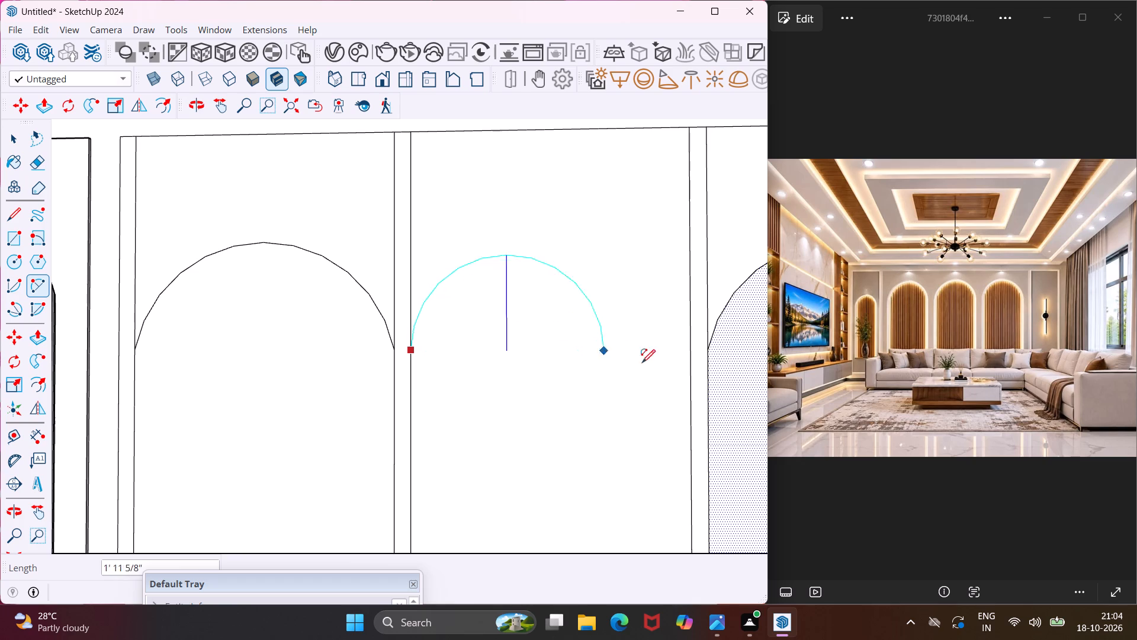
{"action": "left_click", "coordinate": [693, 348]}
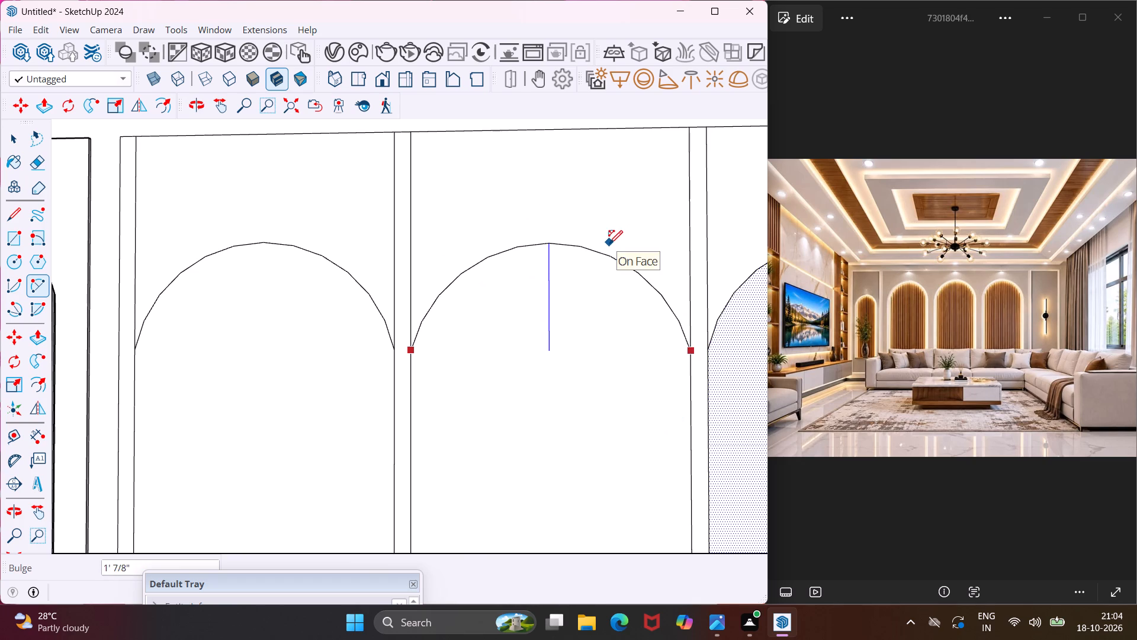
{"action": "left_click", "coordinate": [609, 241]}
{"action": "key", "text": "Escape"}
{"action": "key", "text": "space"}
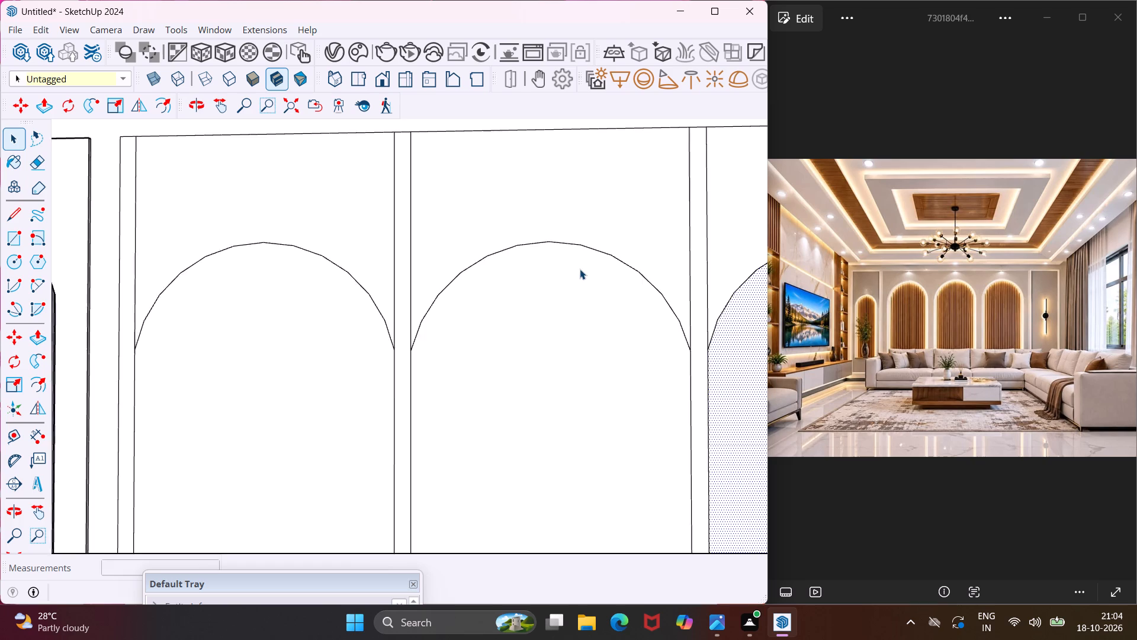
Erase the segments of both divider strips above the arch springing points, between the three arches.
{"action": "scroll", "coordinate": [580, 269], "scroll_direction": "down", "scroll_amount": 7}
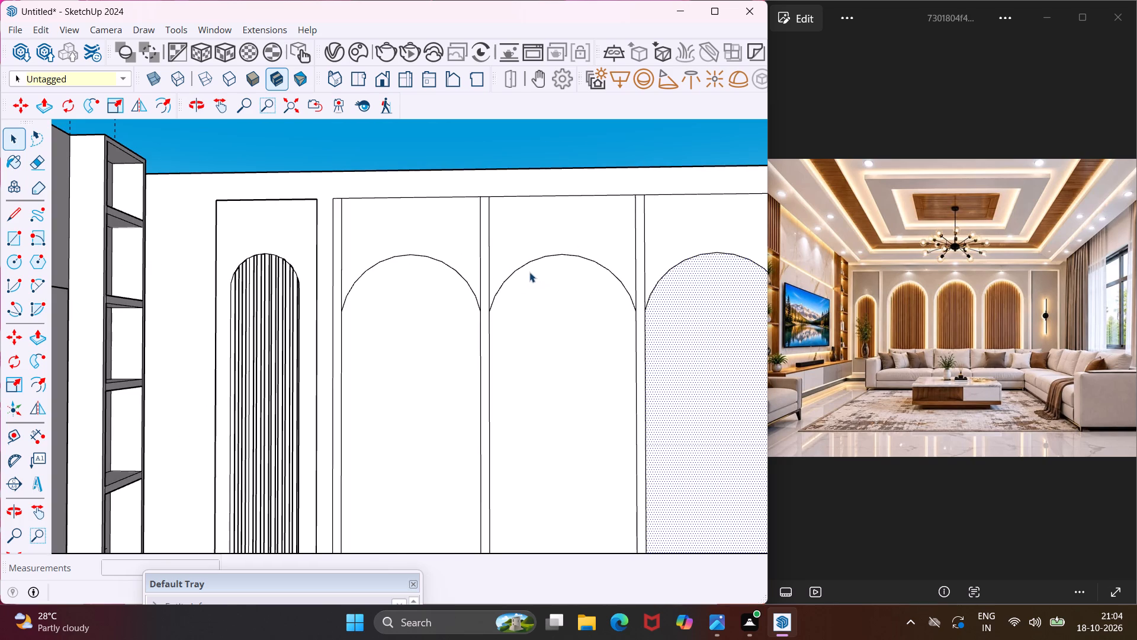
{"action": "left_click", "coordinate": [511, 317]}
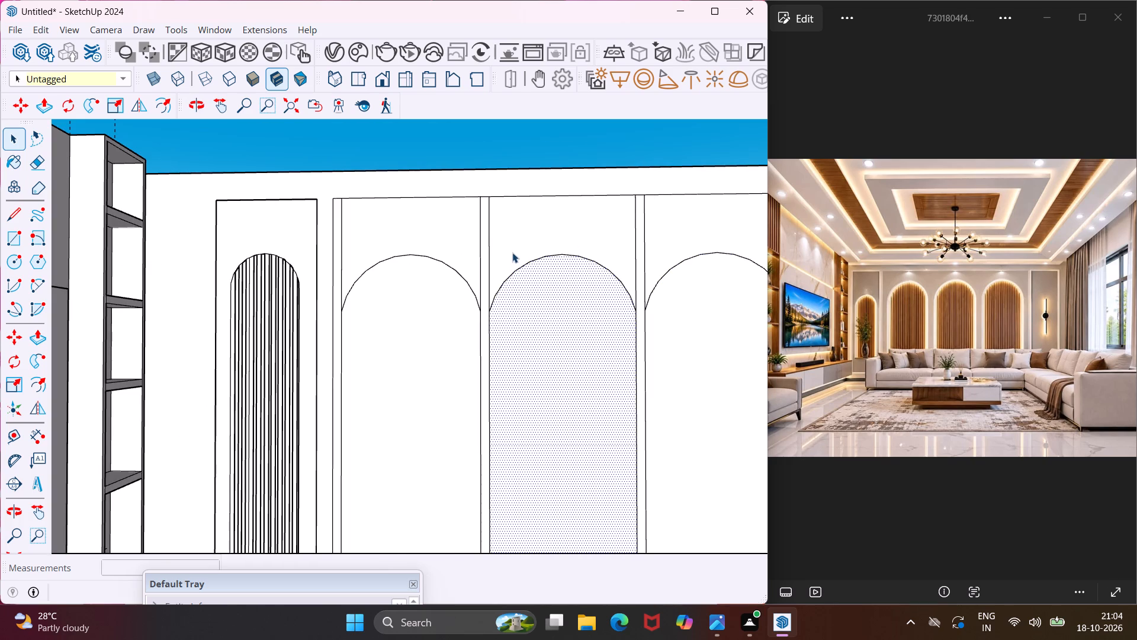
{"action": "key", "text": "e"}
{"action": "left_click", "coordinate": [489, 236]}
{"action": "left_click", "coordinate": [477, 228]}
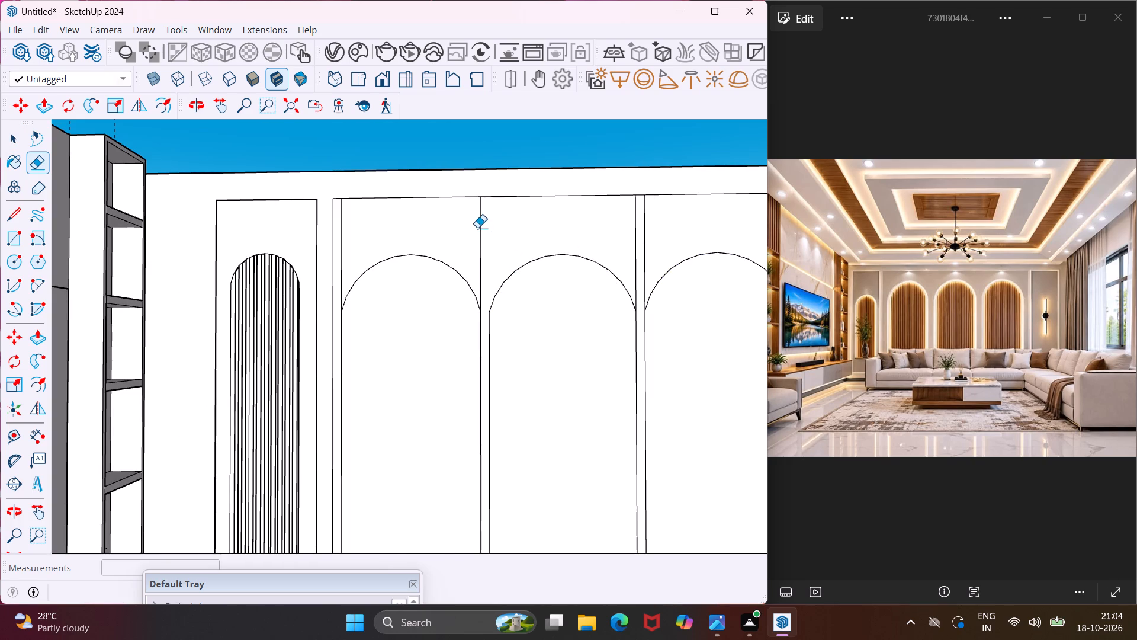
{"action": "left_click", "coordinate": [477, 228]}
{"action": "left_click", "coordinate": [481, 229]}
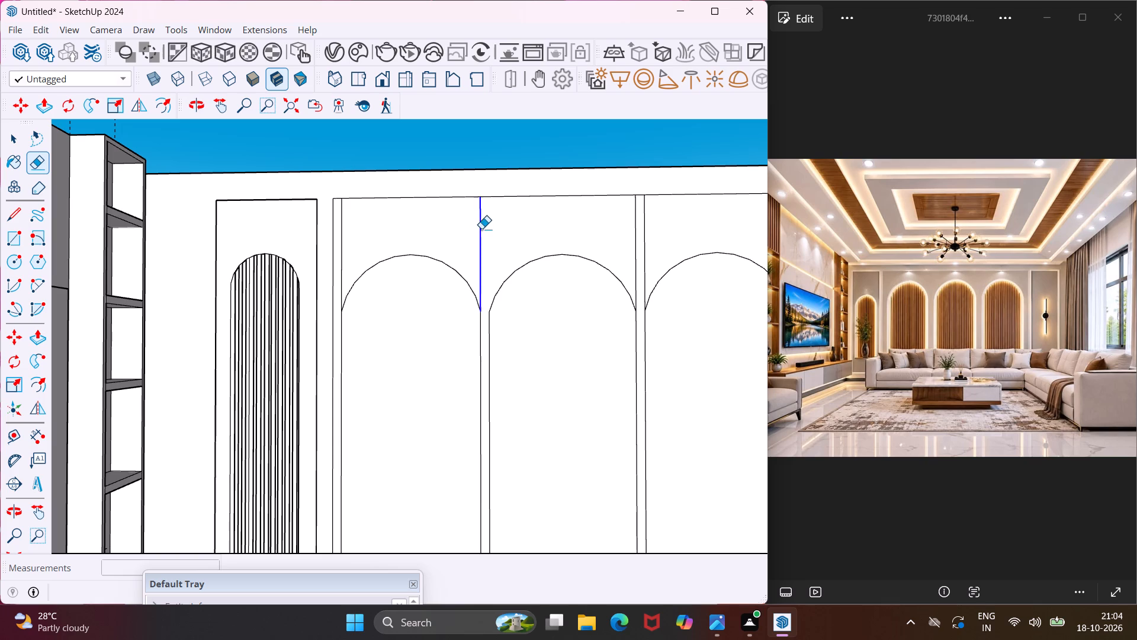
{"action": "left_click", "coordinate": [638, 226]}
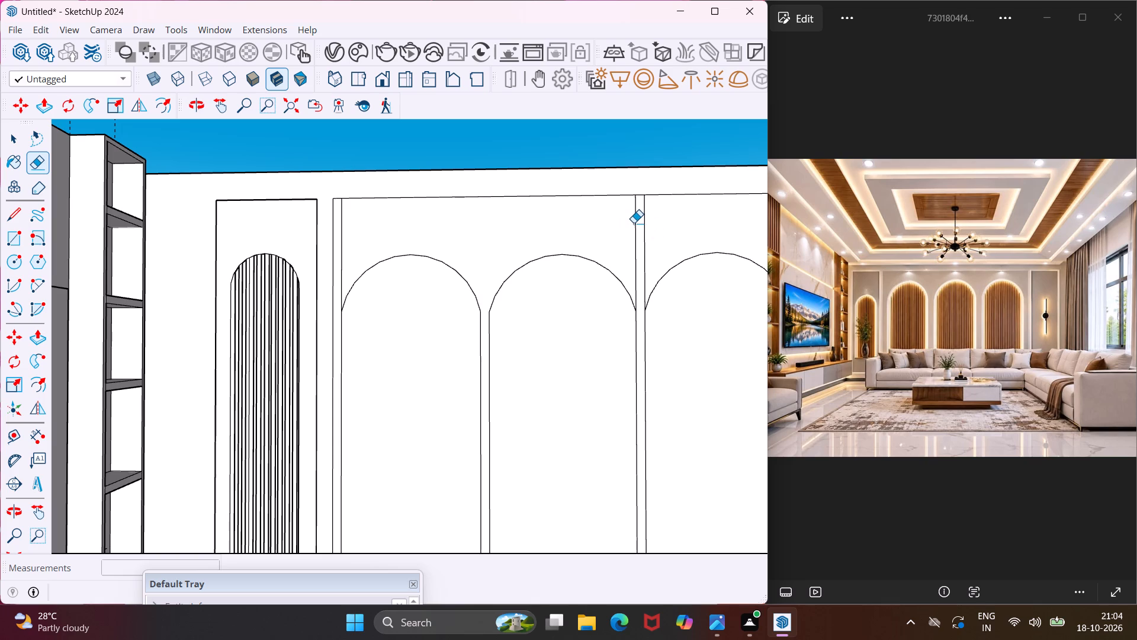
{"action": "left_click", "coordinate": [634, 223]}
{"action": "left_click", "coordinate": [634, 223]}
{"action": "left_click", "coordinate": [641, 228]}
Erase the inner side-strip line segments above the outer springing points of the first and third arches.
{"action": "left_click", "coordinate": [341, 233]}
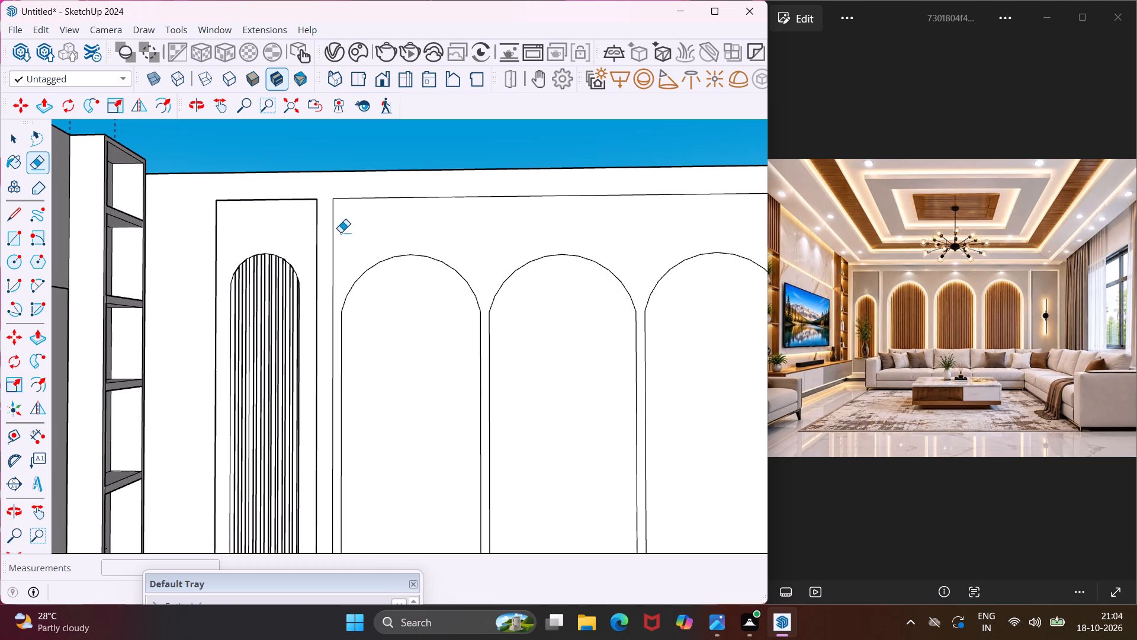
{"action": "scroll", "coordinate": [341, 232], "scroll_direction": "down", "scroll_amount": 6}
{"action": "scroll", "coordinate": [597, 228], "scroll_direction": "up", "scroll_amount": 1}
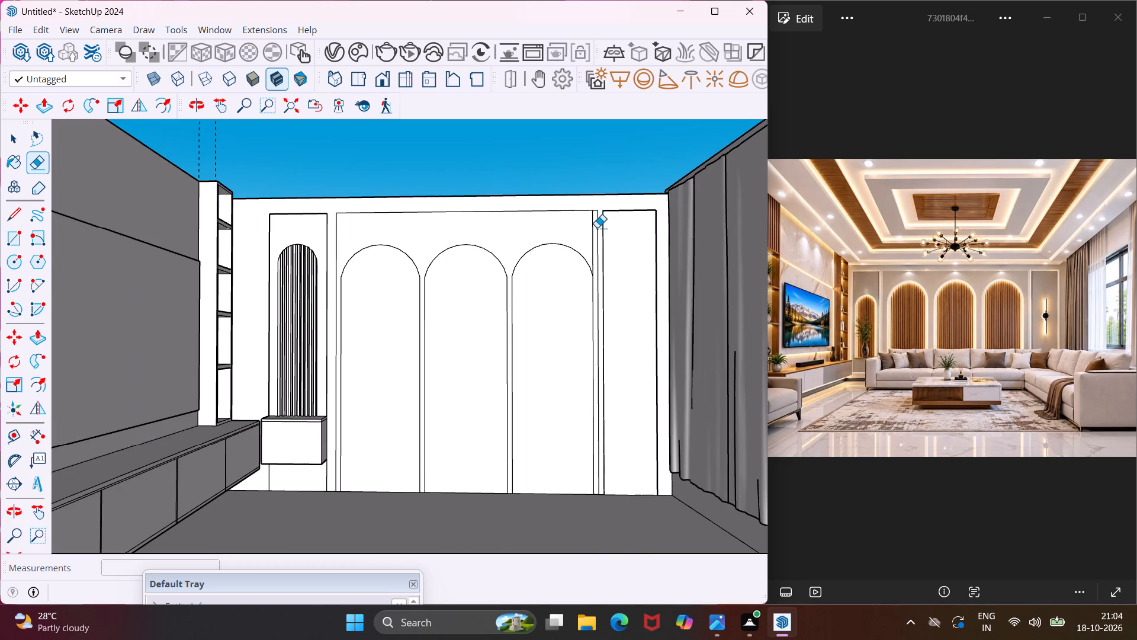
{"action": "scroll", "coordinate": [597, 228], "scroll_direction": "up", "scroll_amount": 6}
{"action": "left_click", "coordinate": [587, 237]}
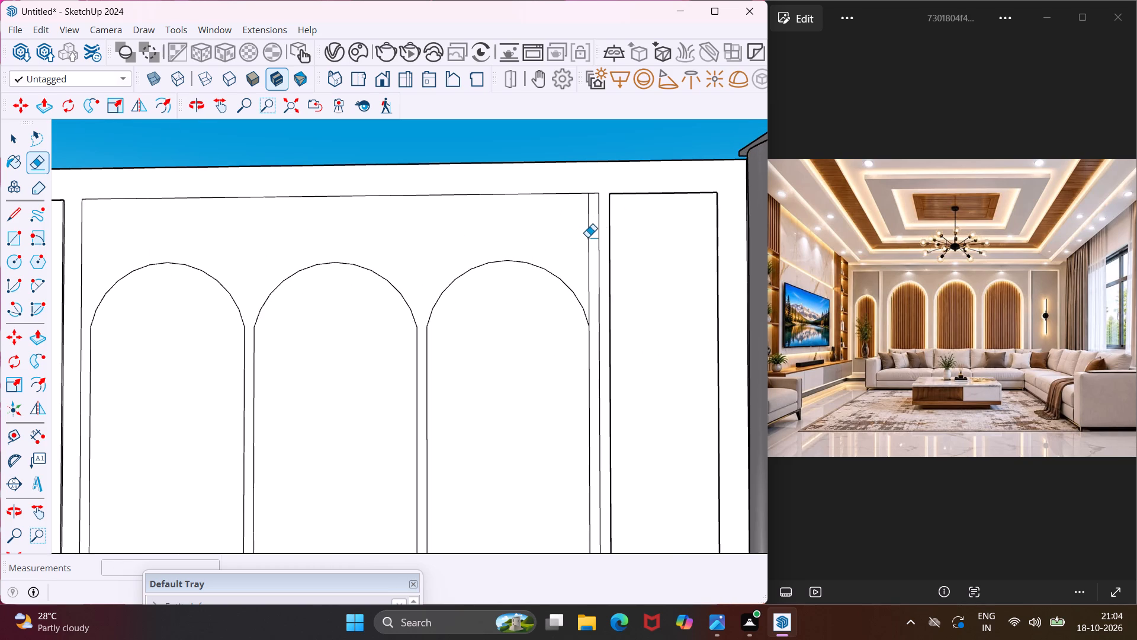
{"action": "key", "text": "Escape"}
{"action": "key", "text": "space"}
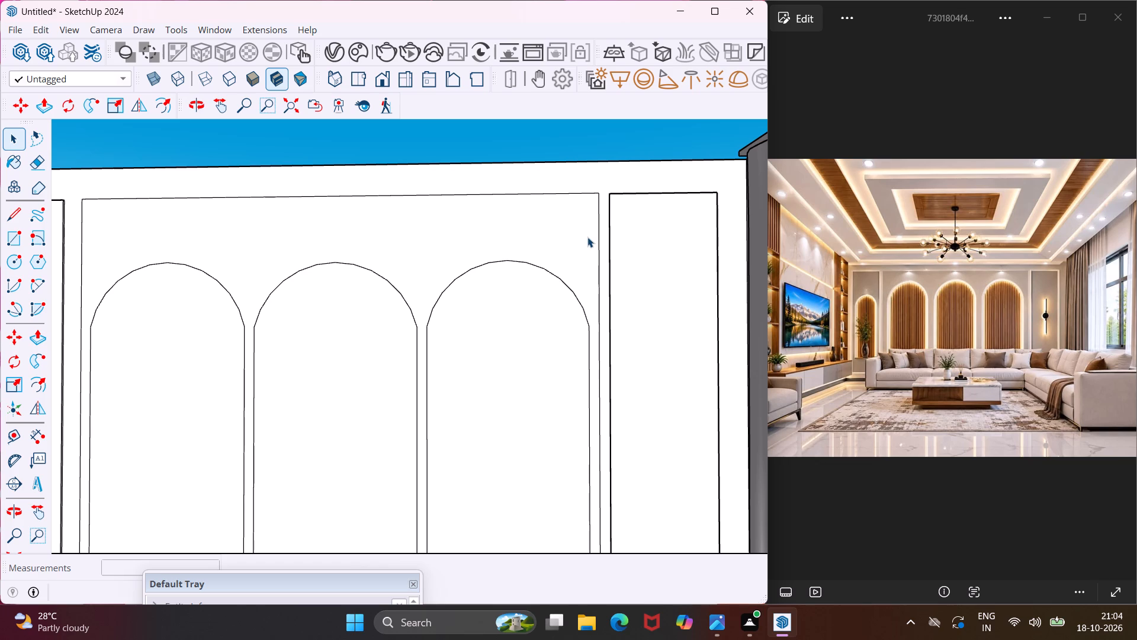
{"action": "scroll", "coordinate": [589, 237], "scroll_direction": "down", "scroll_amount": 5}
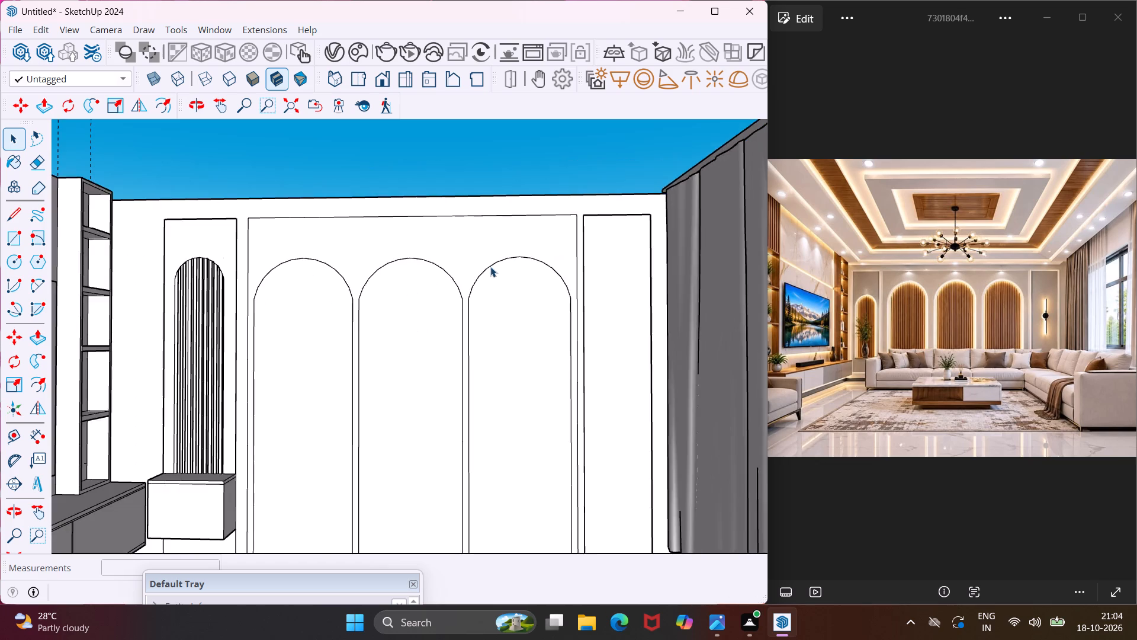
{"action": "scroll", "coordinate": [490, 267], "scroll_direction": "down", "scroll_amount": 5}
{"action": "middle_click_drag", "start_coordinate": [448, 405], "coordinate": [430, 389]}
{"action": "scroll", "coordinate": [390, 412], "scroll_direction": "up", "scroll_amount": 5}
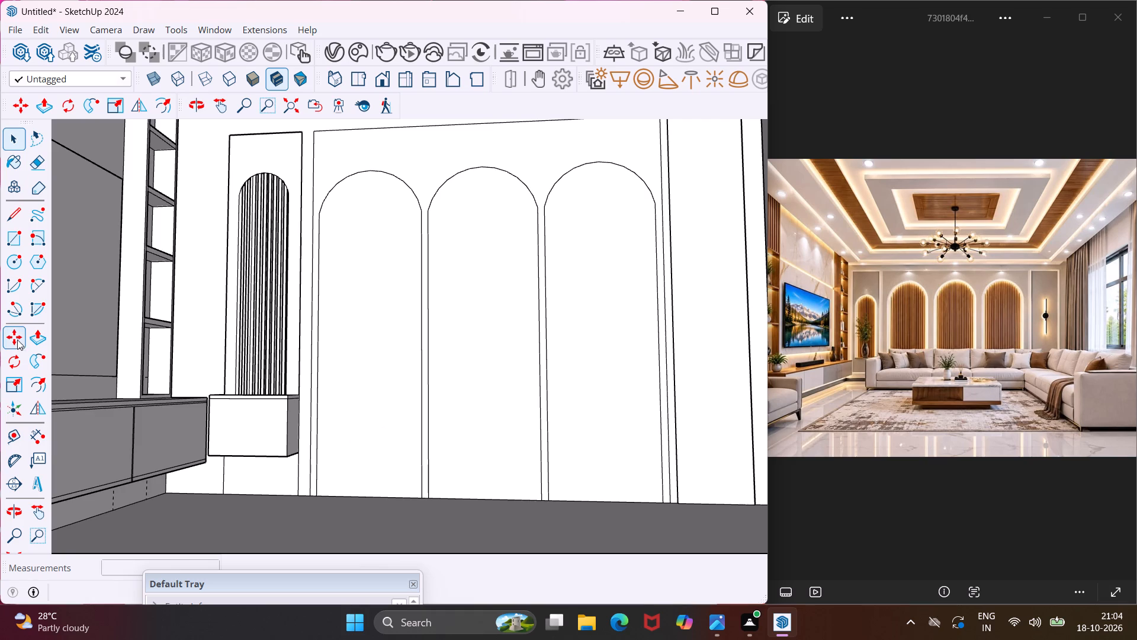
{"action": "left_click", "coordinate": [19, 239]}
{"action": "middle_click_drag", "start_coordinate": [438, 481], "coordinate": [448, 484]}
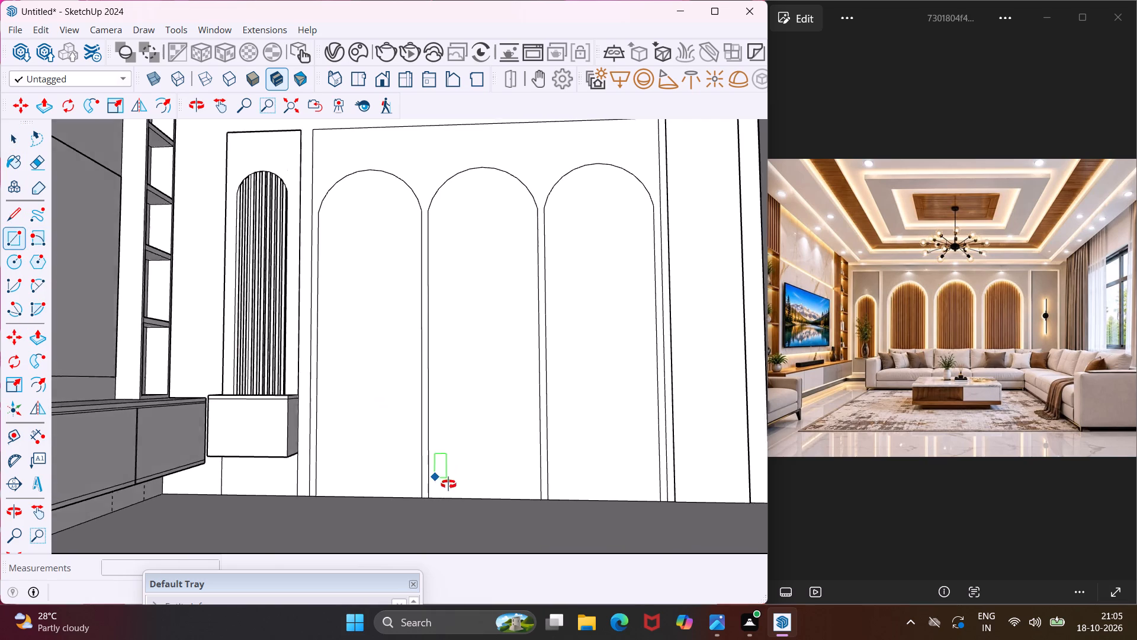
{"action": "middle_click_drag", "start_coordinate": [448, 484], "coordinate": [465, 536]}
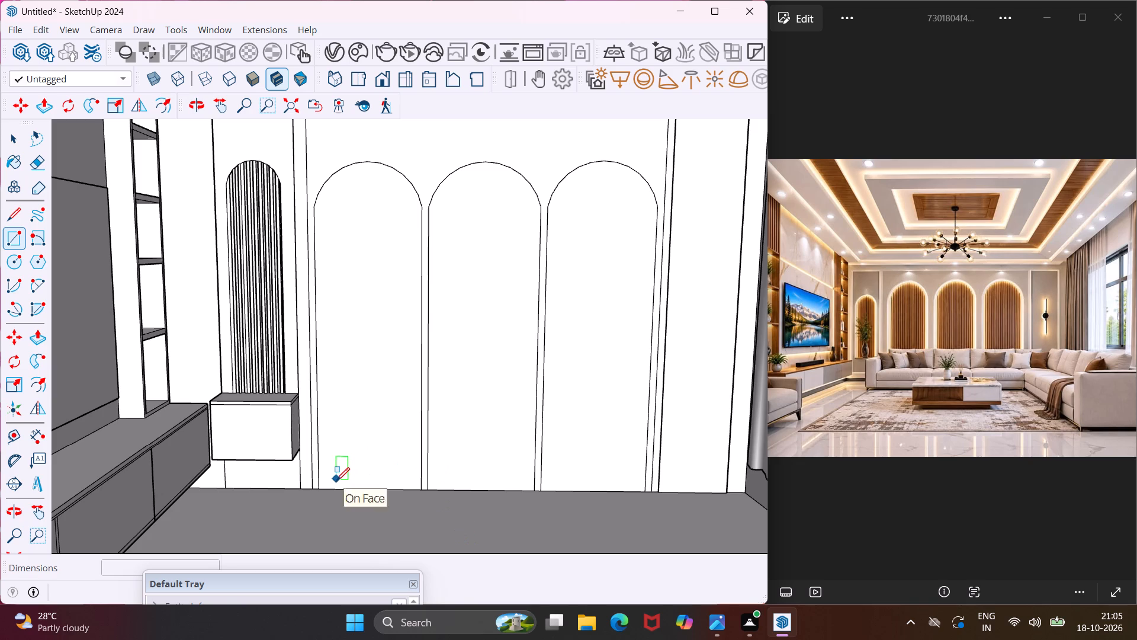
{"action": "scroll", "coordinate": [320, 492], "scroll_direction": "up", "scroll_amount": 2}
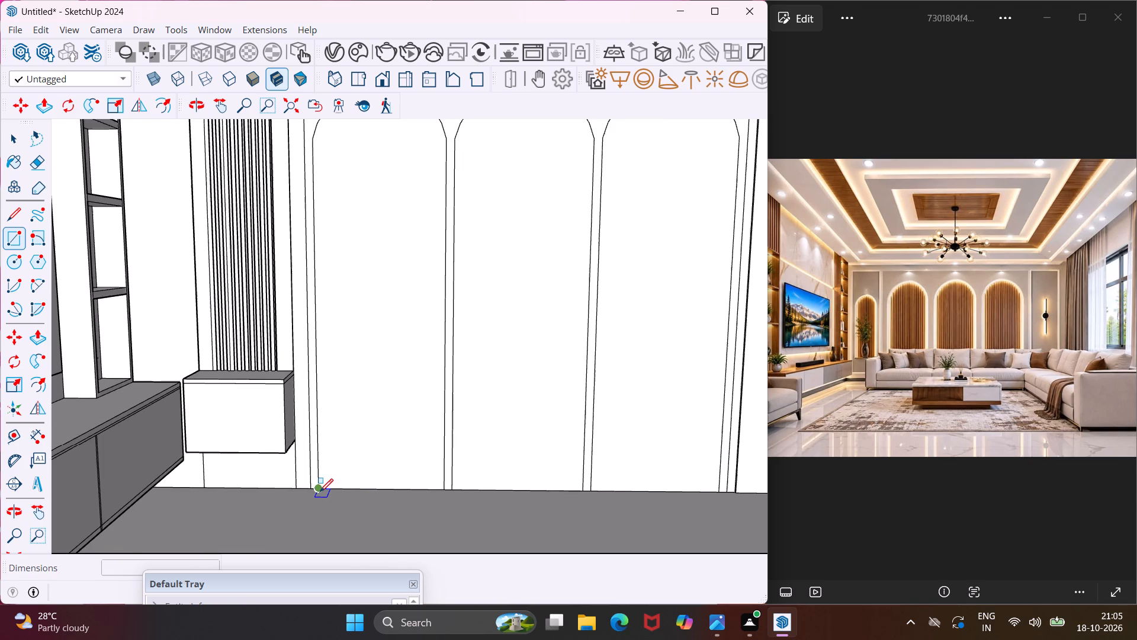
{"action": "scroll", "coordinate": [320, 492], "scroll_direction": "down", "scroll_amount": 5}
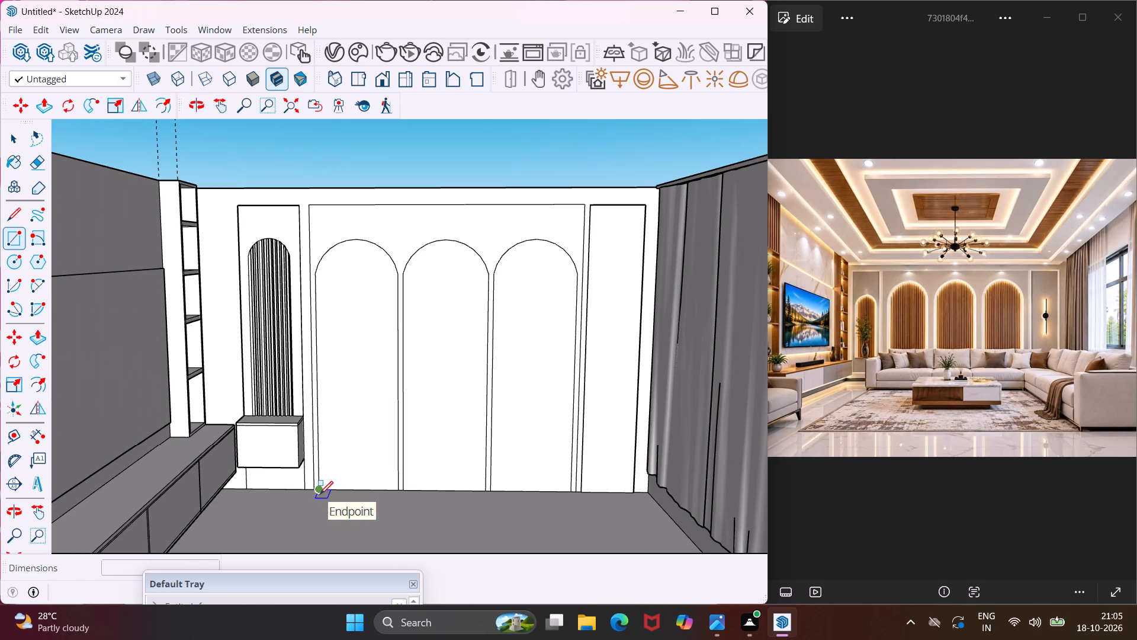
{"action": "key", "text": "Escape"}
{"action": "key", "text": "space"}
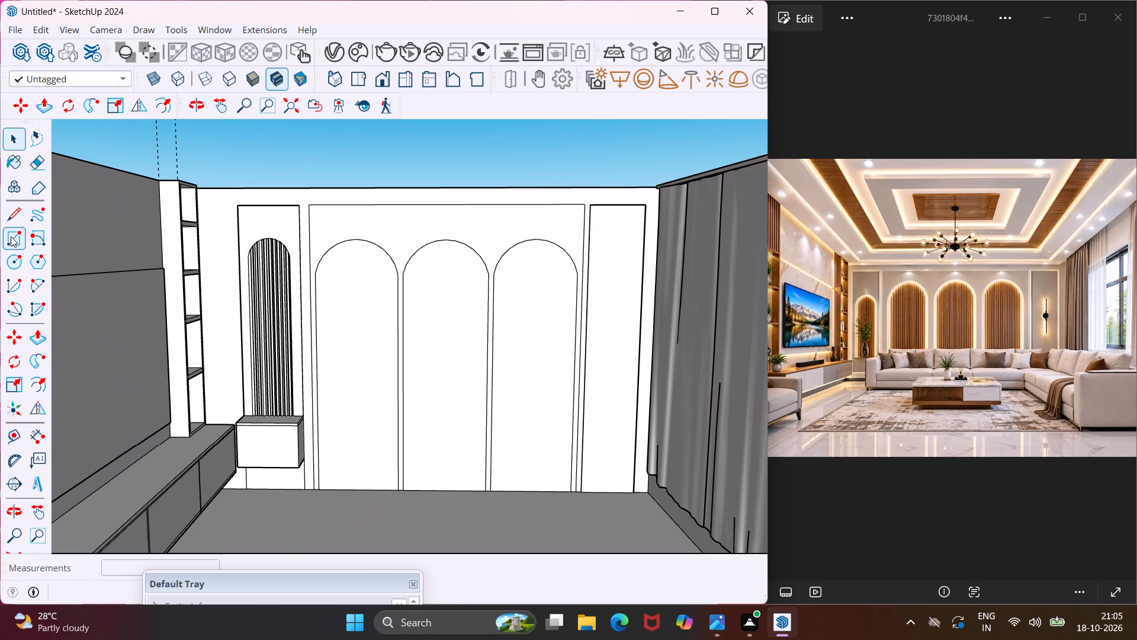
Draw a 2" by 9' 5 11/16" vertical rectangle from the floor to the arch panel's top edge, on the side nearest the slatted arch.
{"action": "left_click", "coordinate": [10, 233]}
{"action": "scroll", "coordinate": [316, 487], "scroll_direction": "up", "scroll_amount": 2}
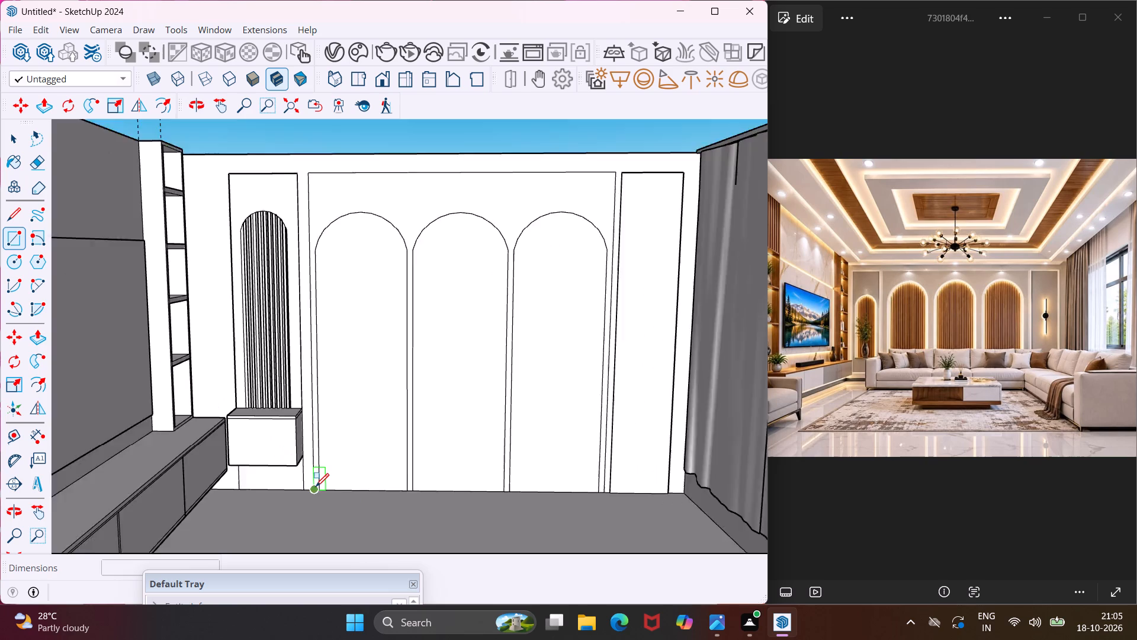
{"action": "scroll", "coordinate": [316, 487], "scroll_direction": "up", "scroll_amount": 2}
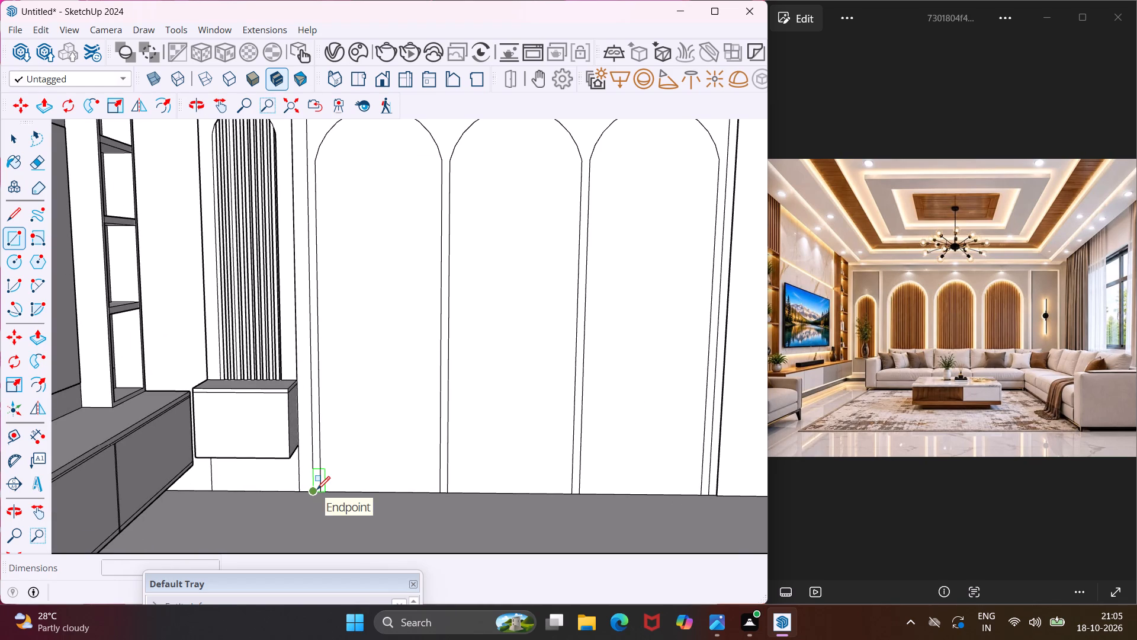
{"action": "left_click", "coordinate": [317, 489]}
{"action": "scroll", "coordinate": [374, 407], "scroll_direction": "down", "scroll_amount": 9}
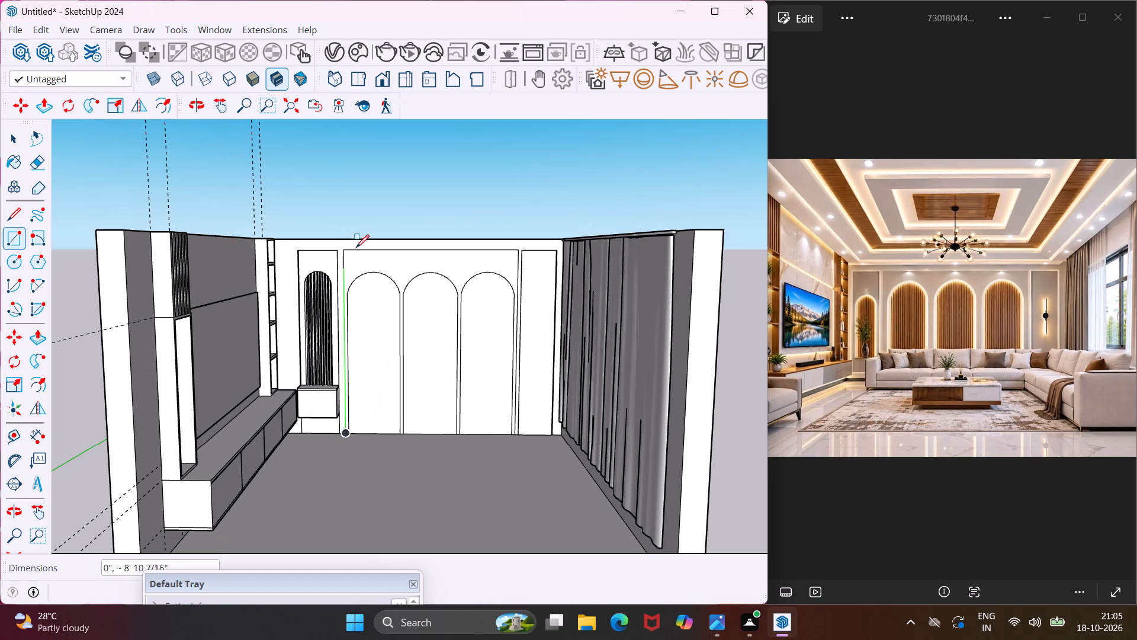
{"action": "scroll", "coordinate": [351, 256], "scroll_direction": "up", "scroll_amount": 13}
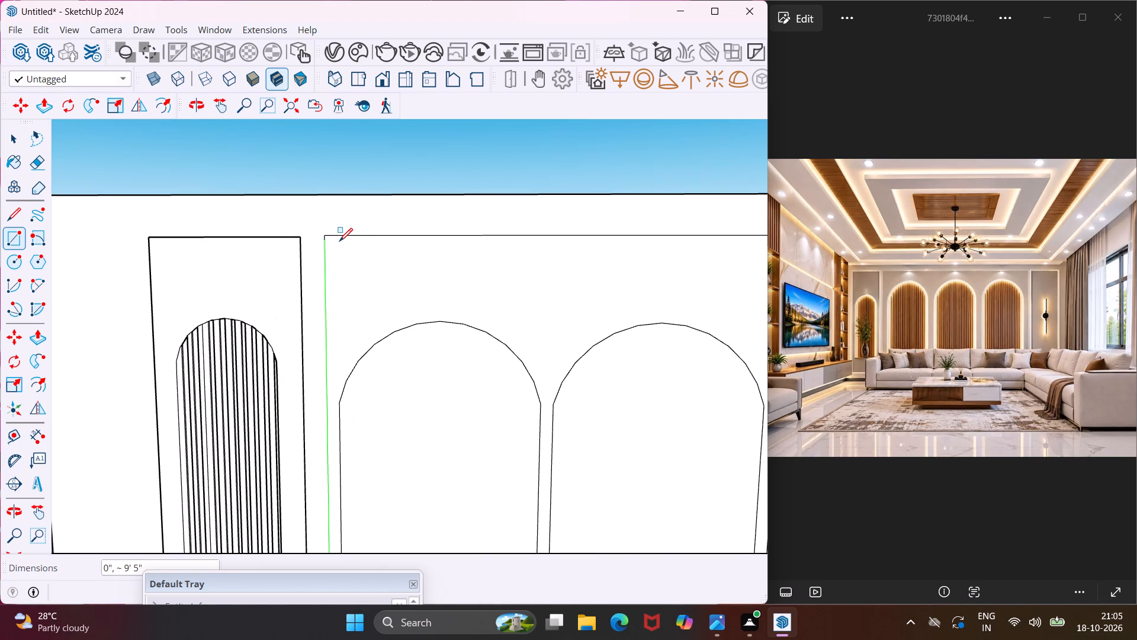
{"action": "scroll", "coordinate": [339, 241], "scroll_direction": "up", "scroll_amount": 3}
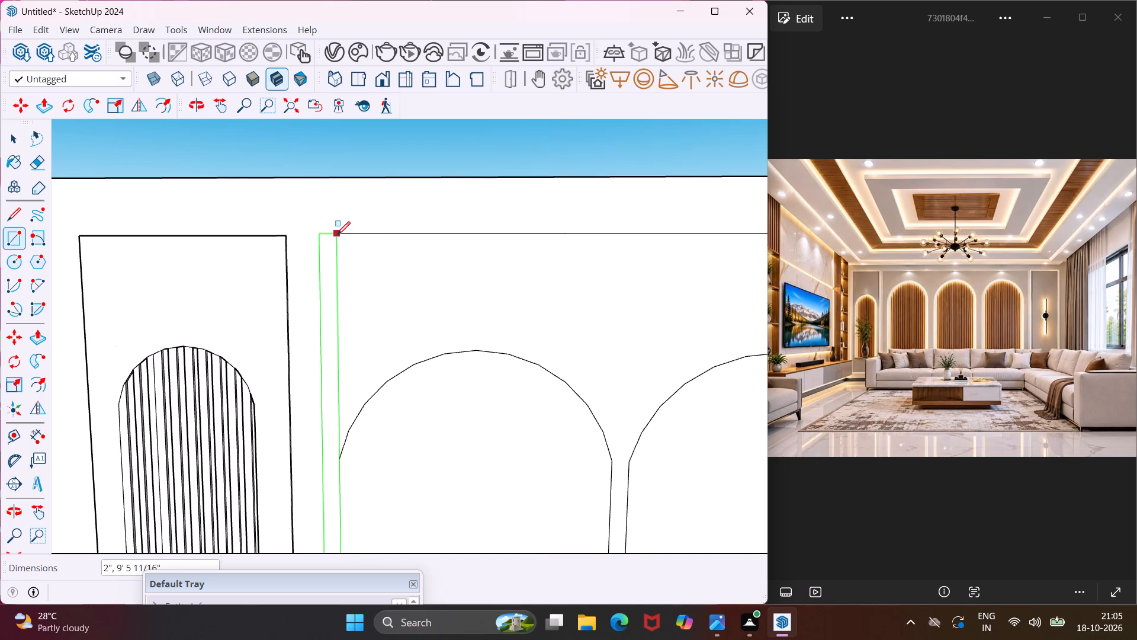
{"action": "left_click", "coordinate": [337, 234]}
{"action": "key", "text": "Escape"}
{"action": "key", "text": "space"}
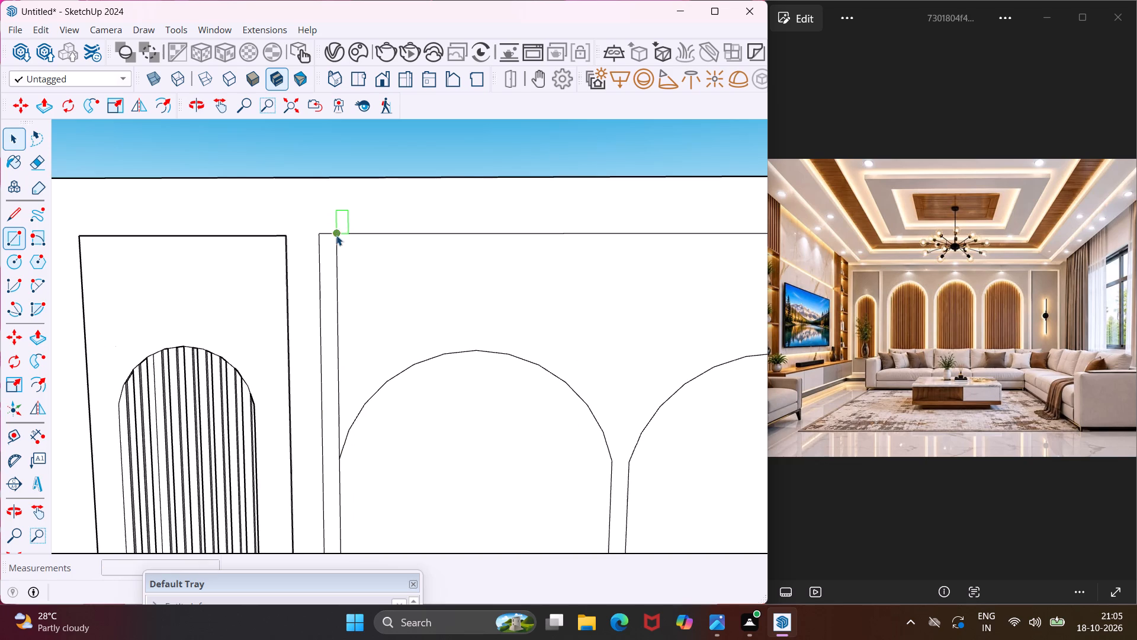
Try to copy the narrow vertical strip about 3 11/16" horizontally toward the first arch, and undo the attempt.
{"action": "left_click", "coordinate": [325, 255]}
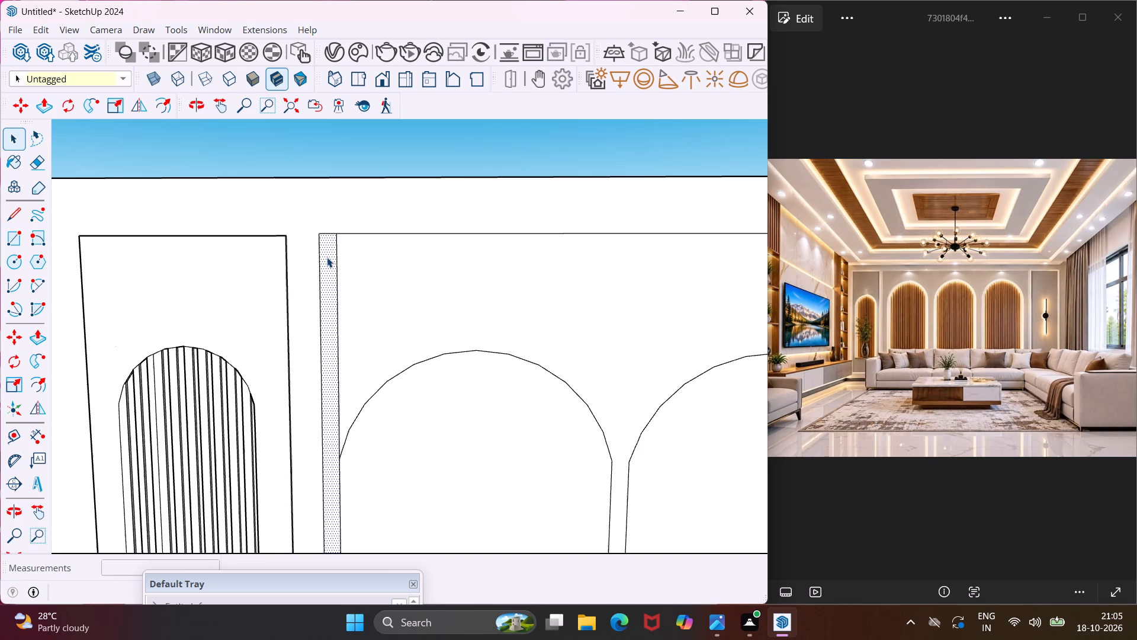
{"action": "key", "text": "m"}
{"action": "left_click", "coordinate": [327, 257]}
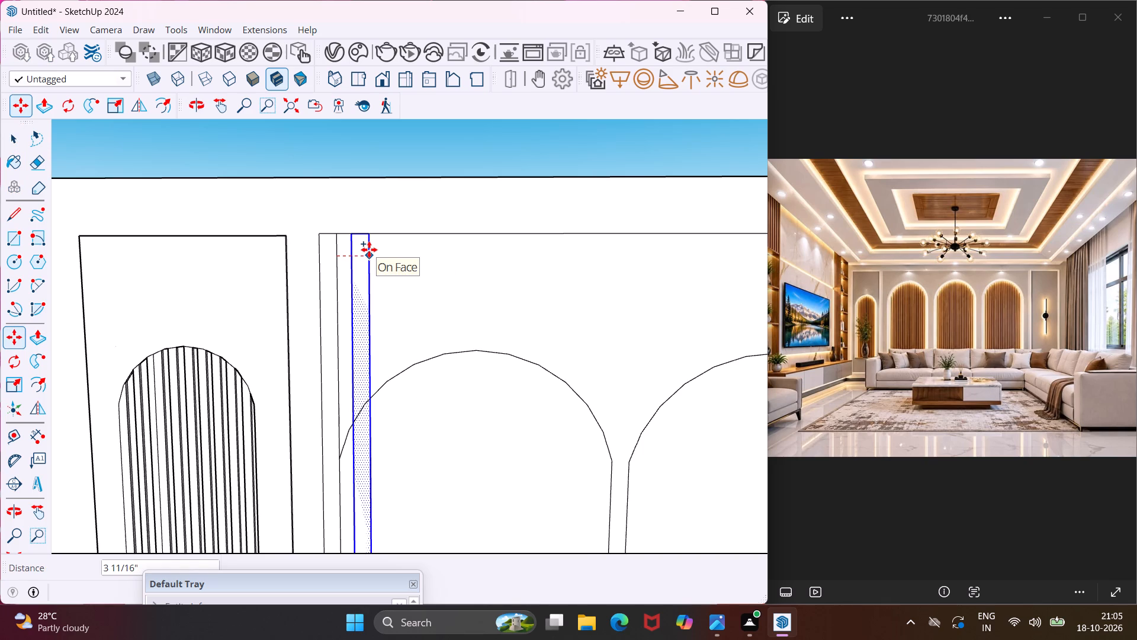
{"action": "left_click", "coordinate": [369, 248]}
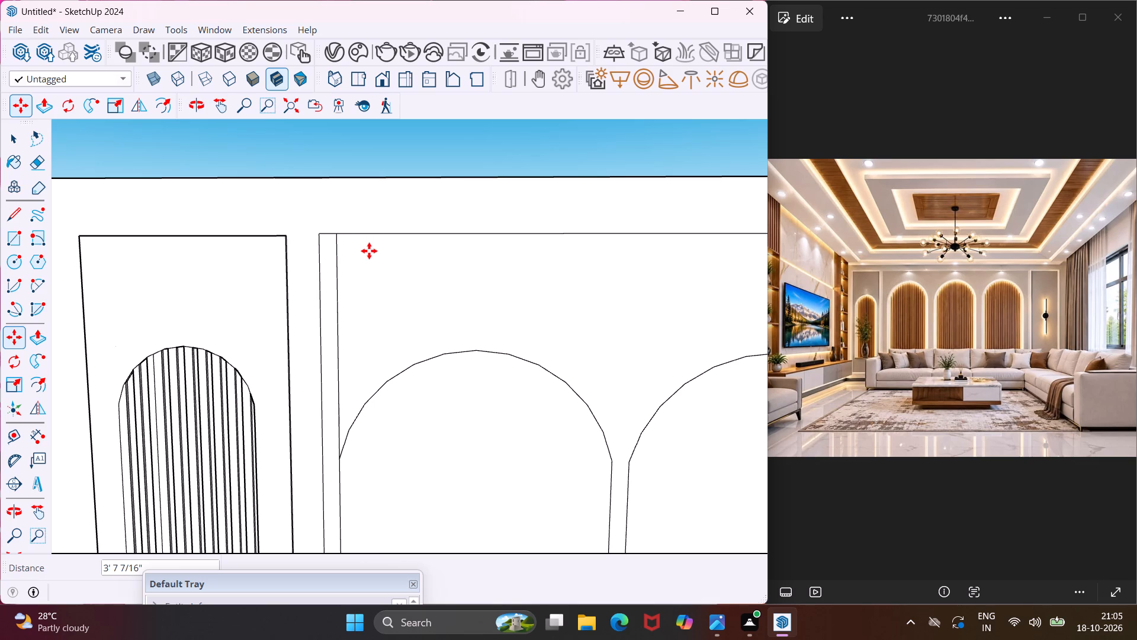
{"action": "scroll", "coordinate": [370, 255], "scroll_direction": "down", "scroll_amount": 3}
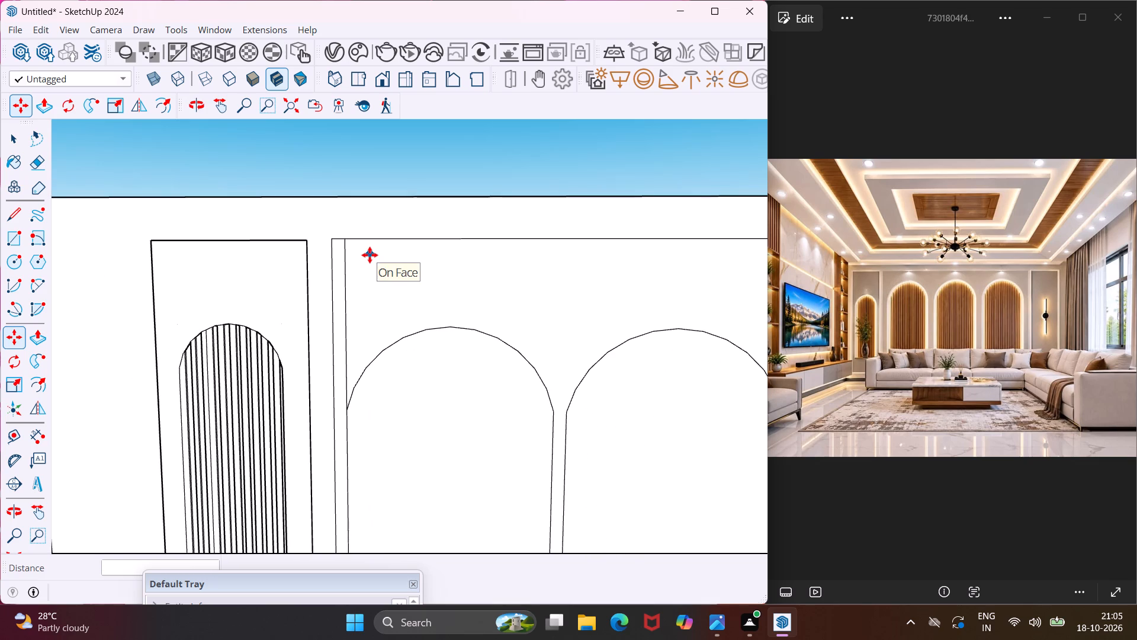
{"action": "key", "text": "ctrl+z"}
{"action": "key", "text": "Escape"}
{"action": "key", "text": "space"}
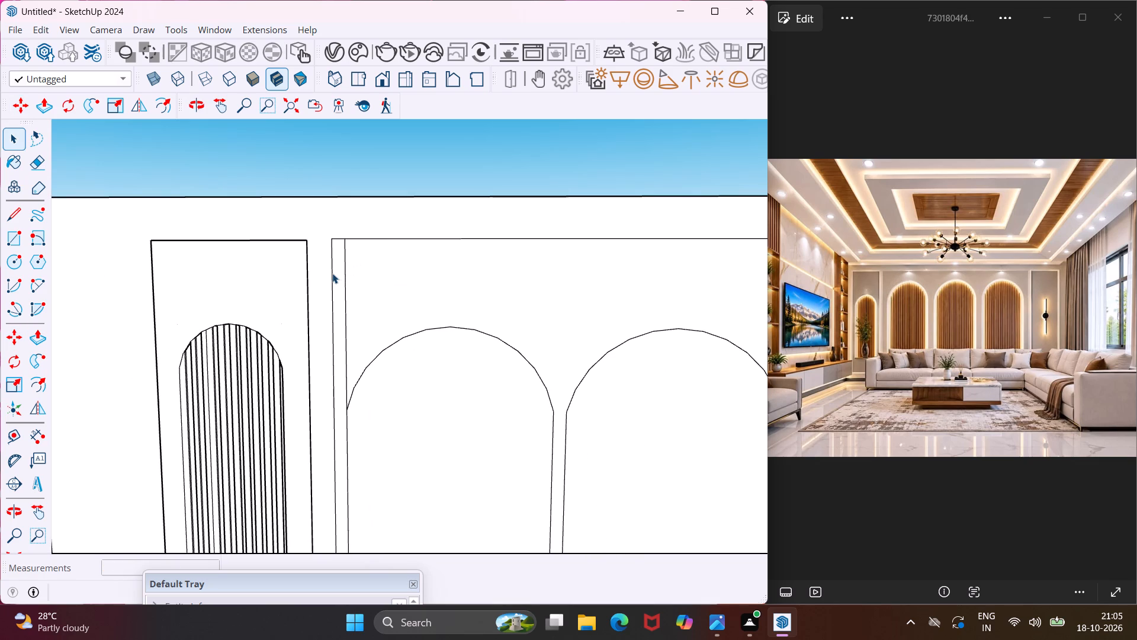
Copy the narrow vertical strip about 4 11/16" horizontally along the back wall and repeat it as an array of 30 copies.
{"action": "left_click", "coordinate": [338, 261]}
{"action": "key", "text": "m"}
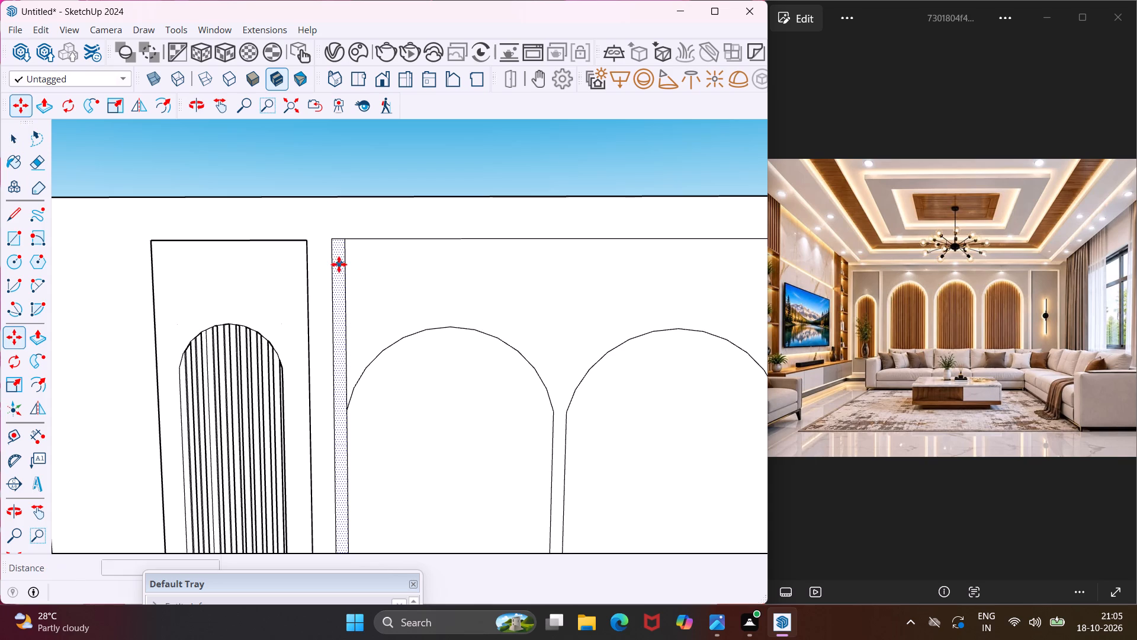
{"action": "left_click", "coordinate": [339, 264]}
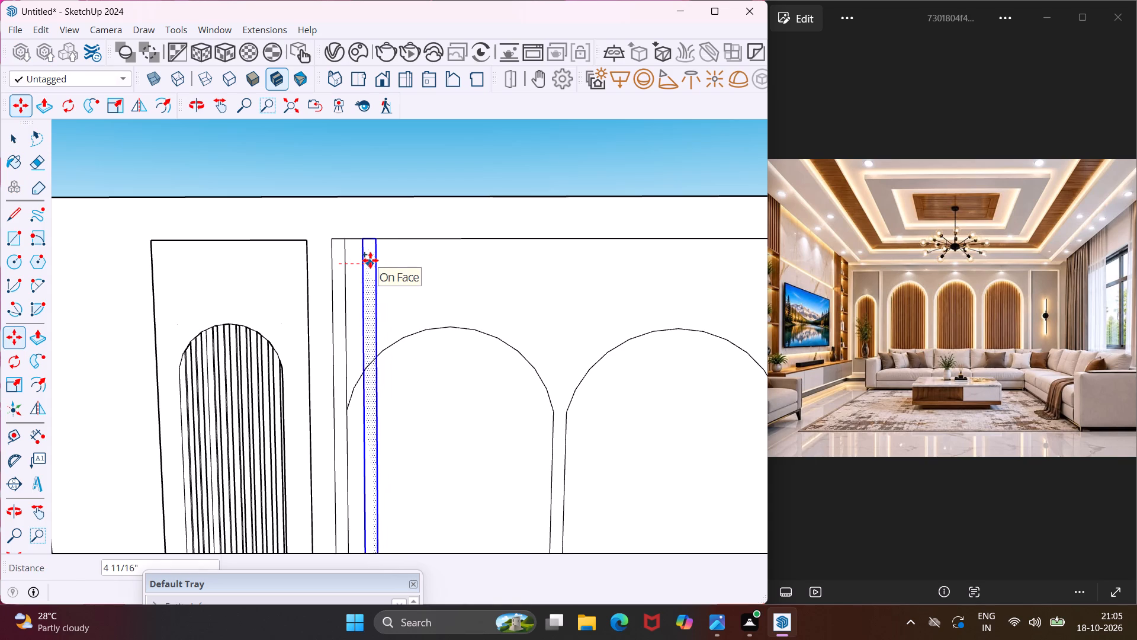
{"action": "left_click", "coordinate": [370, 260]}
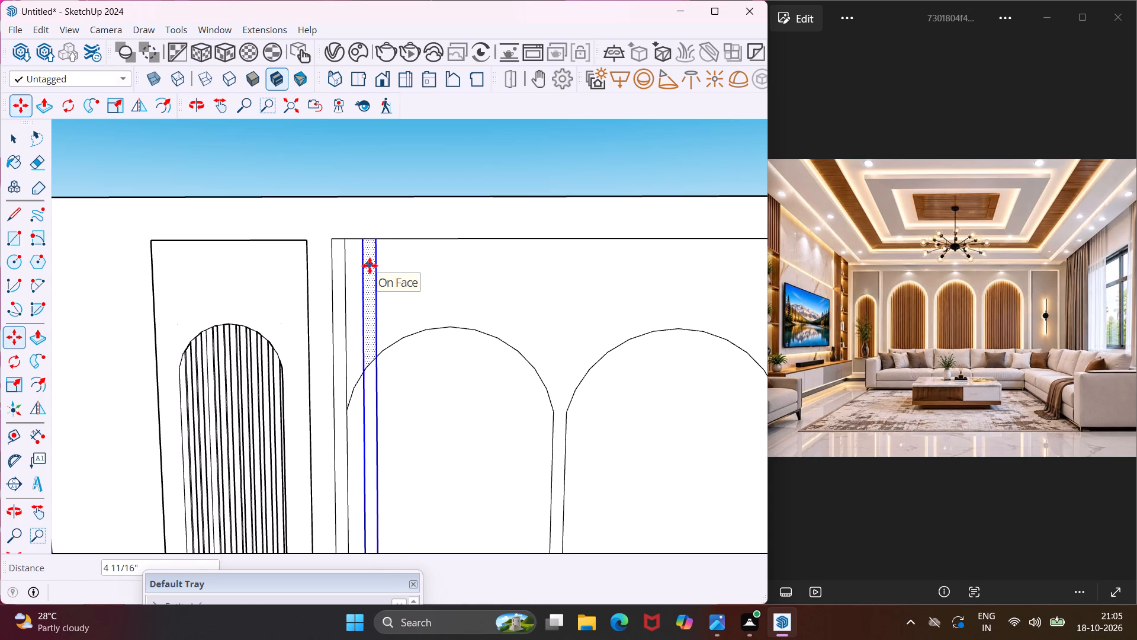
{"action": "key", "text": "asterisk"}
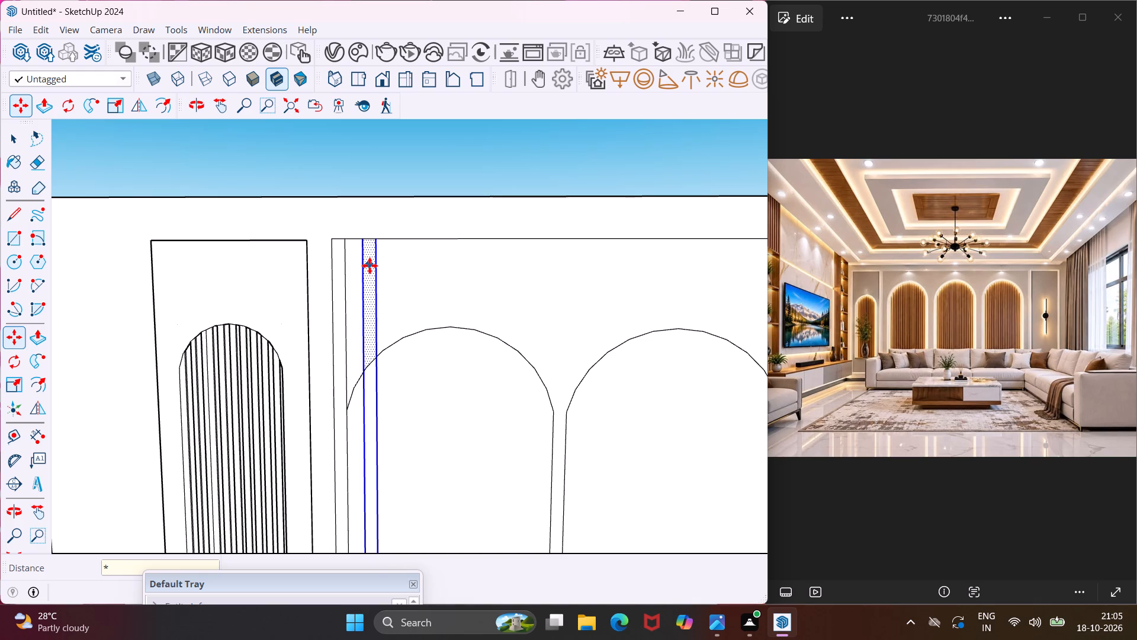
{"action": "type", "text": "30"}
{"action": "key", "text": "Return"}
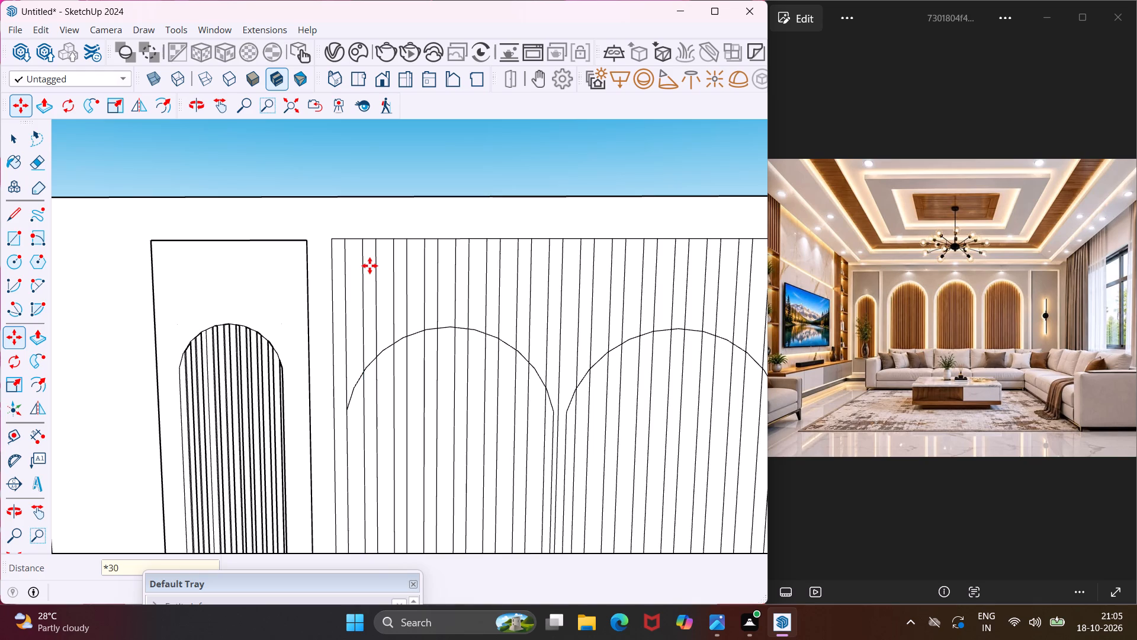
Erase the surplus strip edges that overshoot the arches, between the wall-light panel's outer side and the curtain.
{"action": "scroll", "coordinate": [368, 265], "scroll_direction": "down", "scroll_amount": 9}
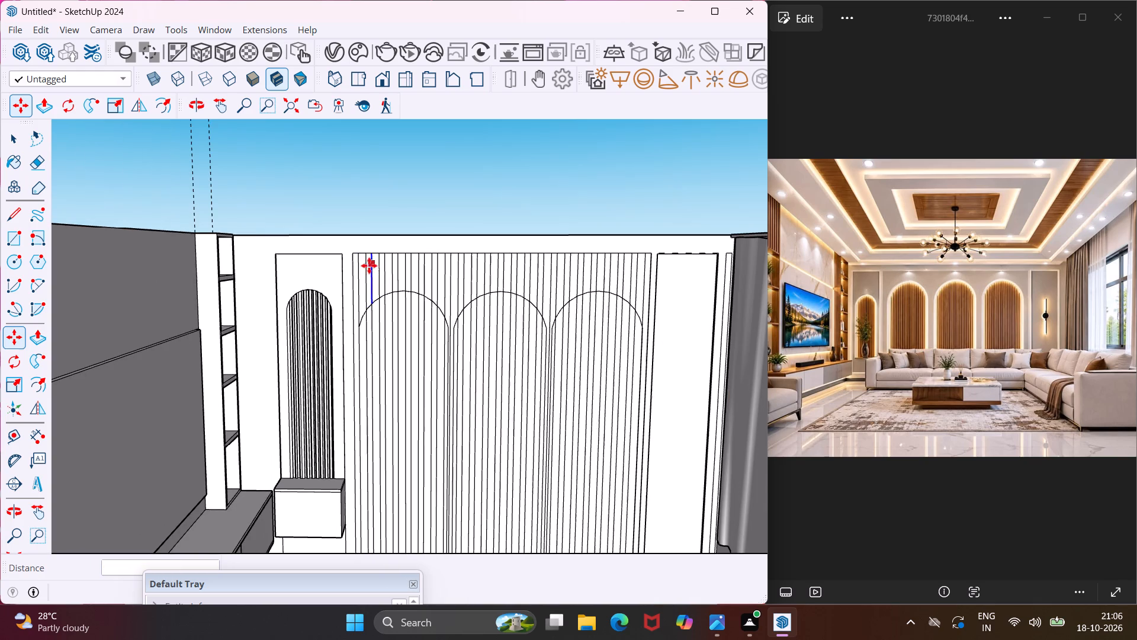
{"action": "middle_click_drag", "start_coordinate": [625, 377], "coordinate": [583, 391]}
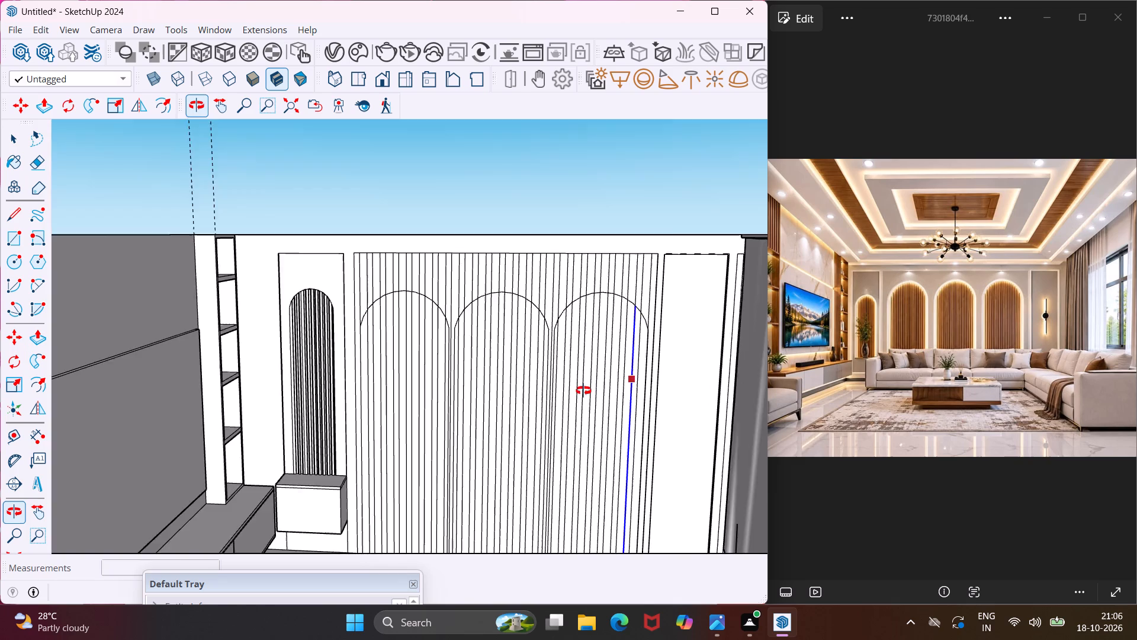
{"action": "middle_click_drag", "start_coordinate": [583, 391], "coordinate": [496, 411]}
{"action": "scroll", "coordinate": [458, 402], "scroll_direction": "down", "scroll_amount": 3}
{"action": "middle_click_drag", "start_coordinate": [473, 421], "coordinate": [563, 469]}
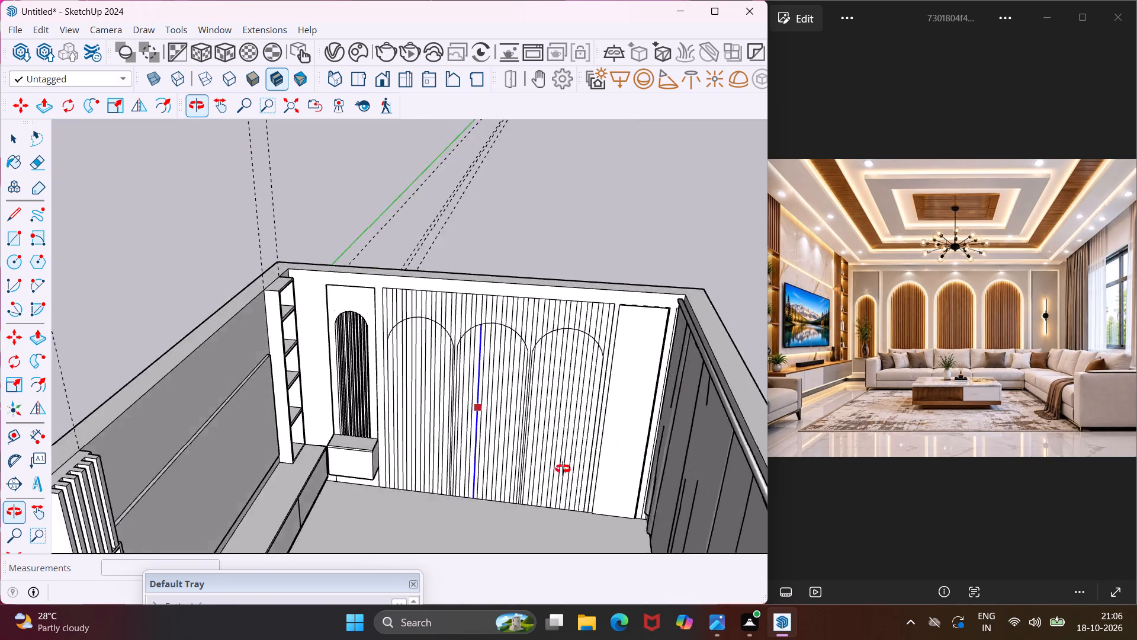
{"action": "middle_click_drag", "start_coordinate": [563, 469], "coordinate": [590, 465]}
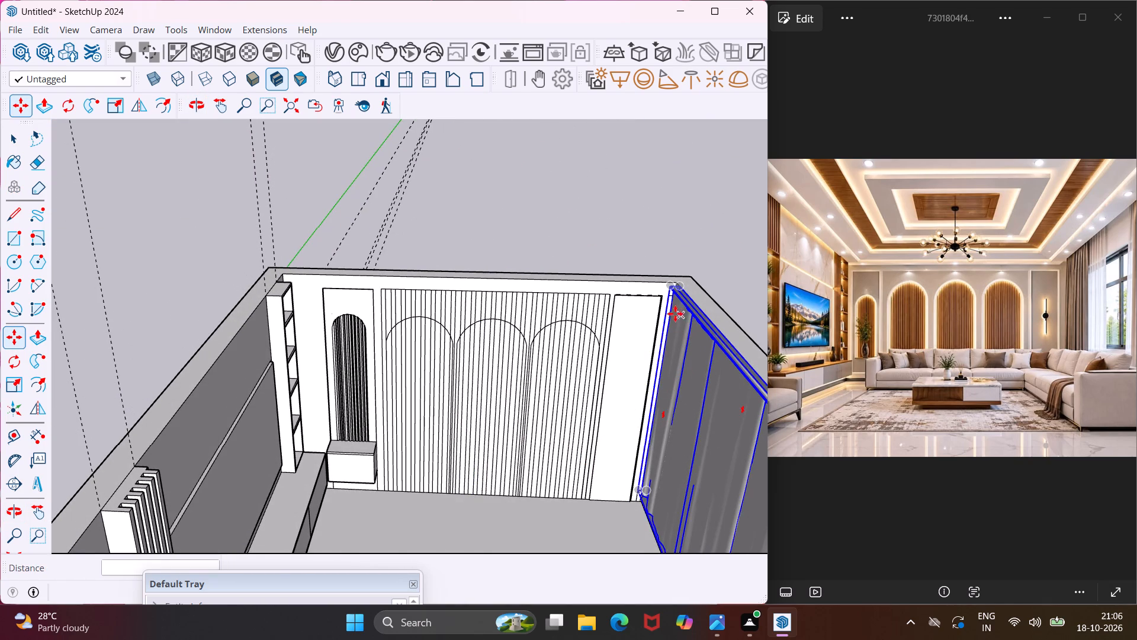
{"action": "scroll", "coordinate": [660, 300], "scroll_direction": "up", "scroll_amount": 10}
{"action": "key", "text": "Escape"}
{"action": "key", "text": "space"}
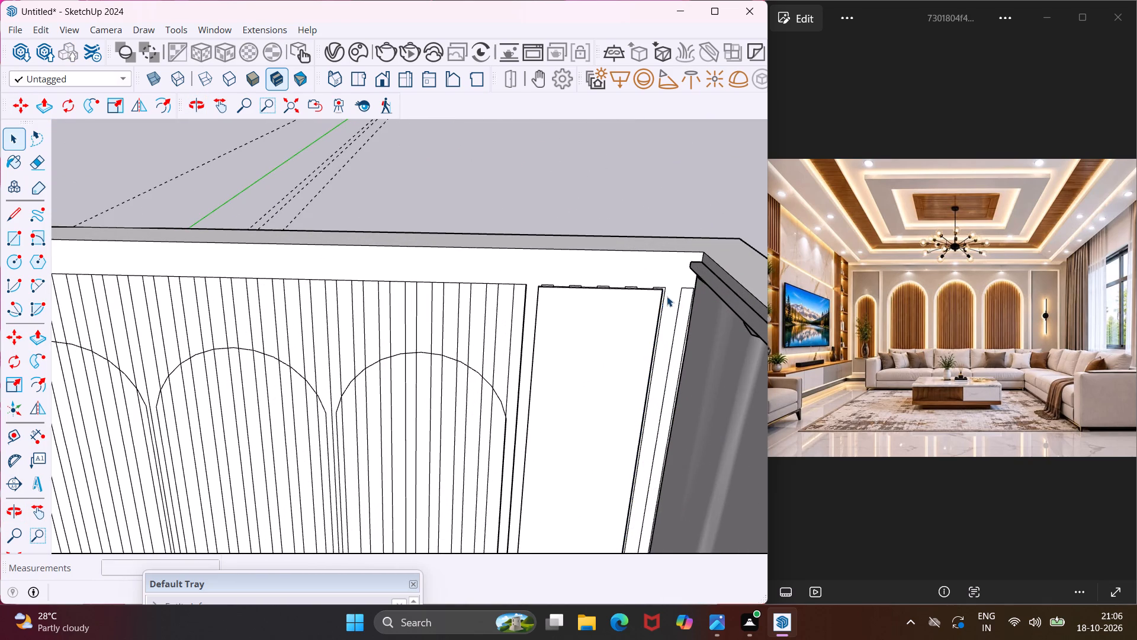
{"action": "scroll", "coordinate": [667, 291], "scroll_direction": "up", "scroll_amount": 10}
{"action": "key", "text": "e"}
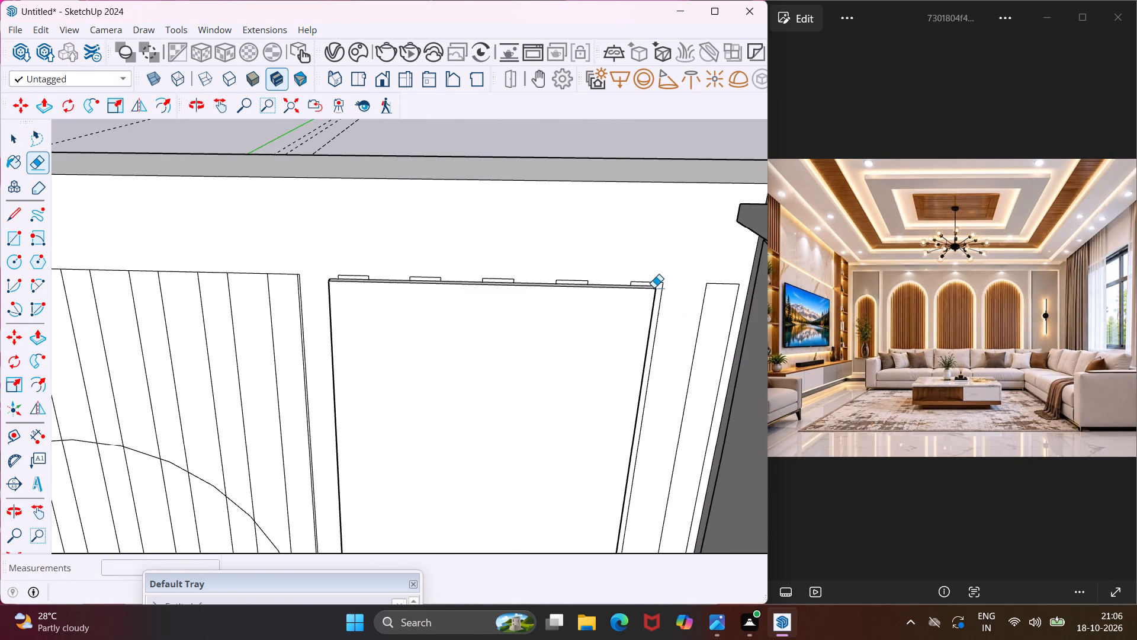
{"action": "scroll", "coordinate": [653, 286], "scroll_direction": "up", "scroll_amount": 4}
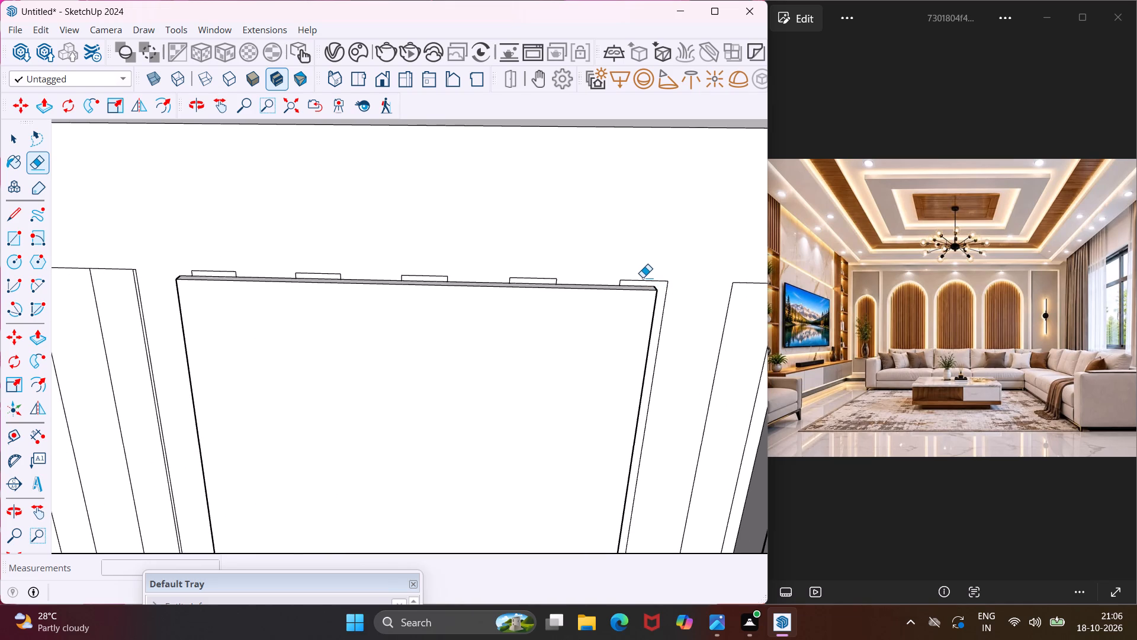
{"action": "left_click", "coordinate": [643, 276]}
{"action": "left_click", "coordinate": [636, 280]}
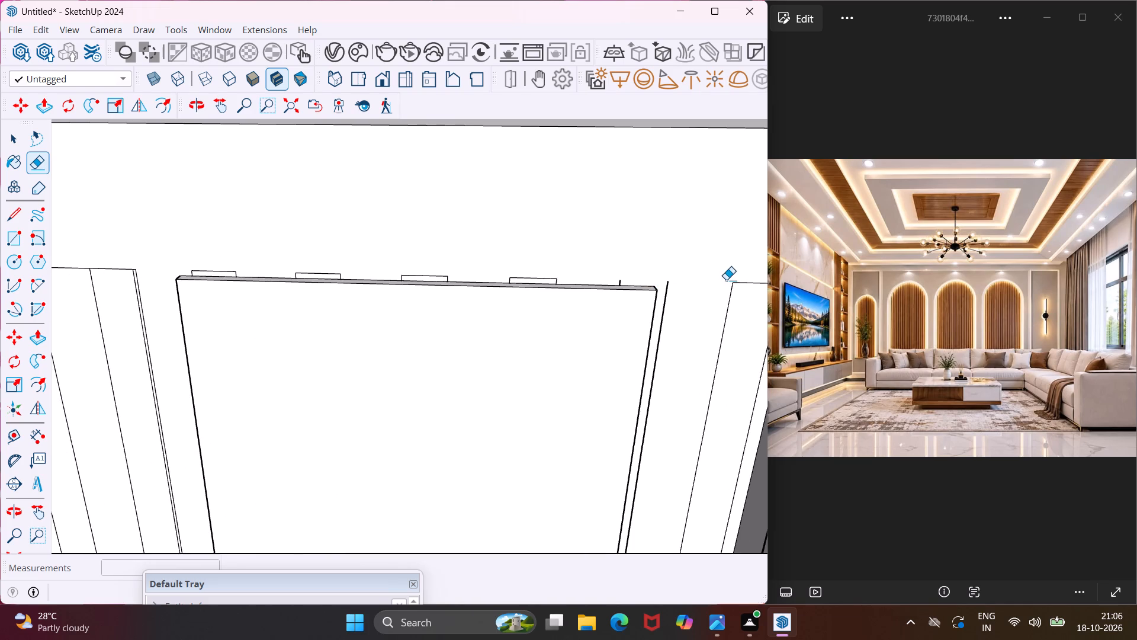
{"action": "left_click", "coordinate": [731, 295]}
{"action": "left_click", "coordinate": [734, 289]}
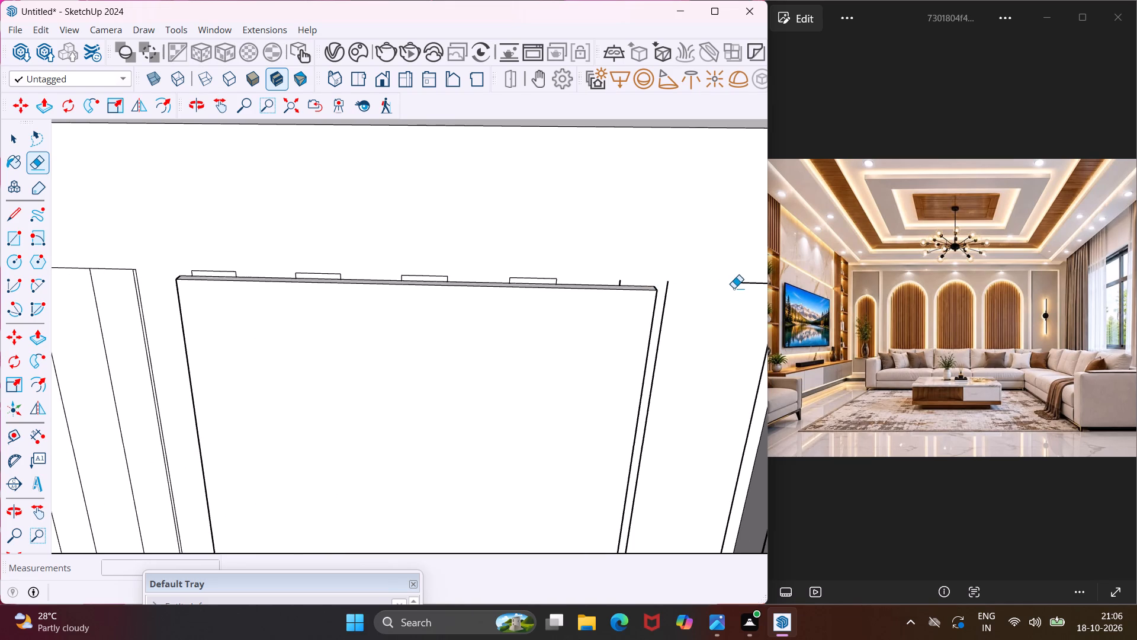
{"action": "left_click", "coordinate": [737, 284]}
{"action": "scroll", "coordinate": [695, 310], "scroll_direction": "down", "scroll_amount": 1}
{"action": "left_click", "coordinate": [667, 336]}
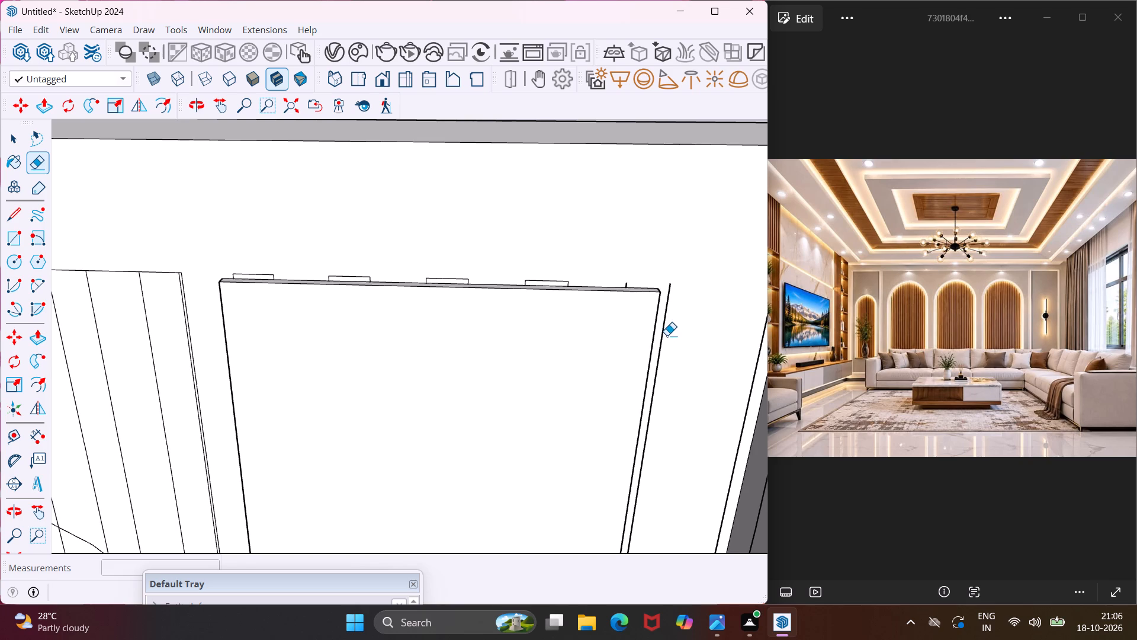
{"action": "left_click", "coordinate": [667, 312]}
{"action": "scroll", "coordinate": [667, 312], "scroll_direction": "down", "scroll_amount": 4}
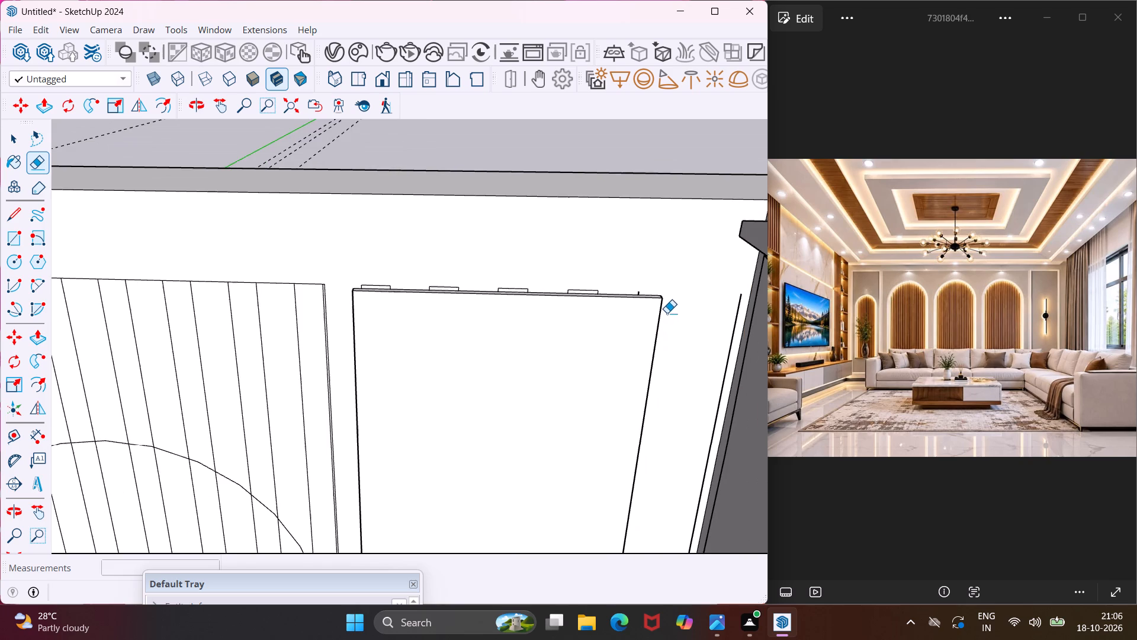
{"action": "left_click", "coordinate": [724, 372]}
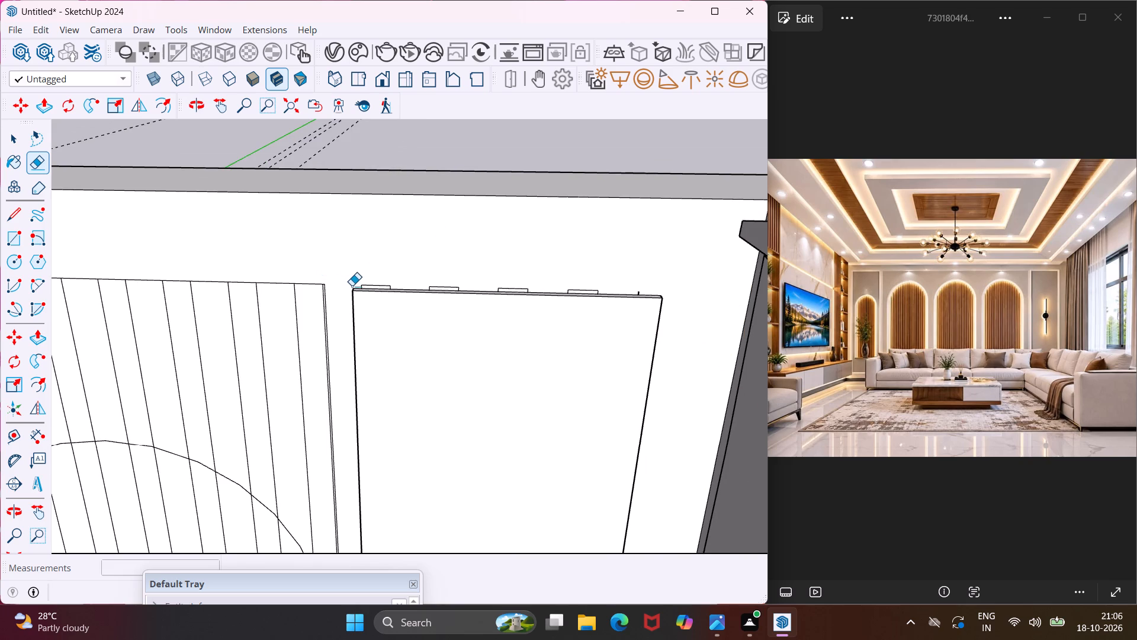
Erase the small strip end protruding above the wall-light panel's top edge at the corner nearest the arches.
{"action": "scroll", "coordinate": [353, 283], "scroll_direction": "up", "scroll_amount": 13}
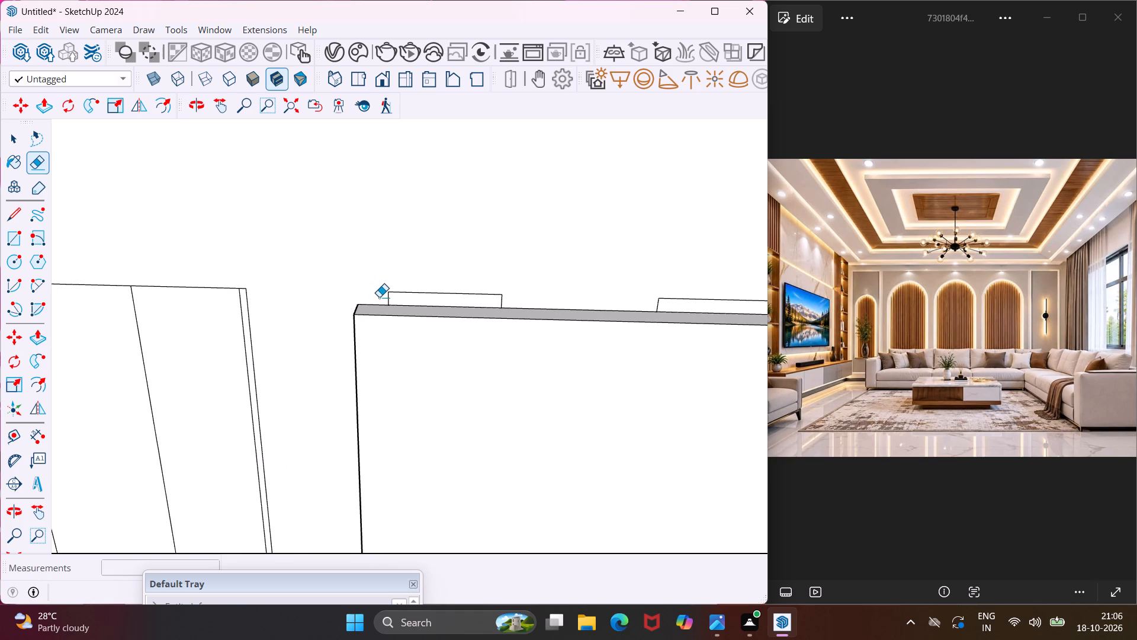
{"action": "left_click", "coordinate": [384, 300]}
{"action": "left_click", "coordinate": [391, 299]}
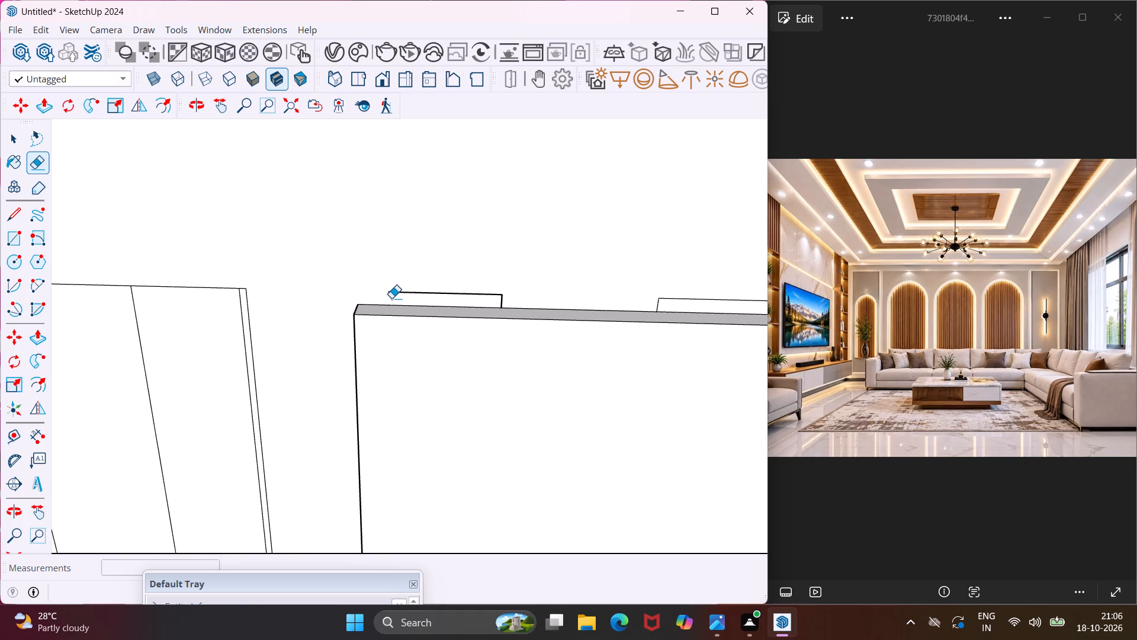
{"action": "left_click", "coordinate": [406, 290]}
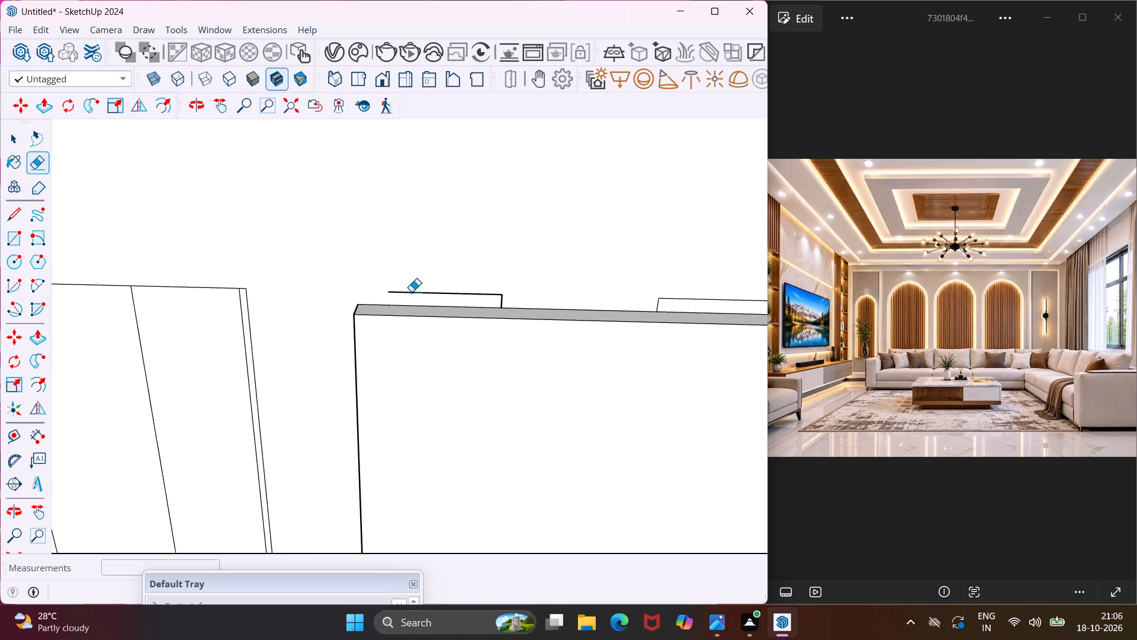
{"action": "left_click", "coordinate": [412, 292]}
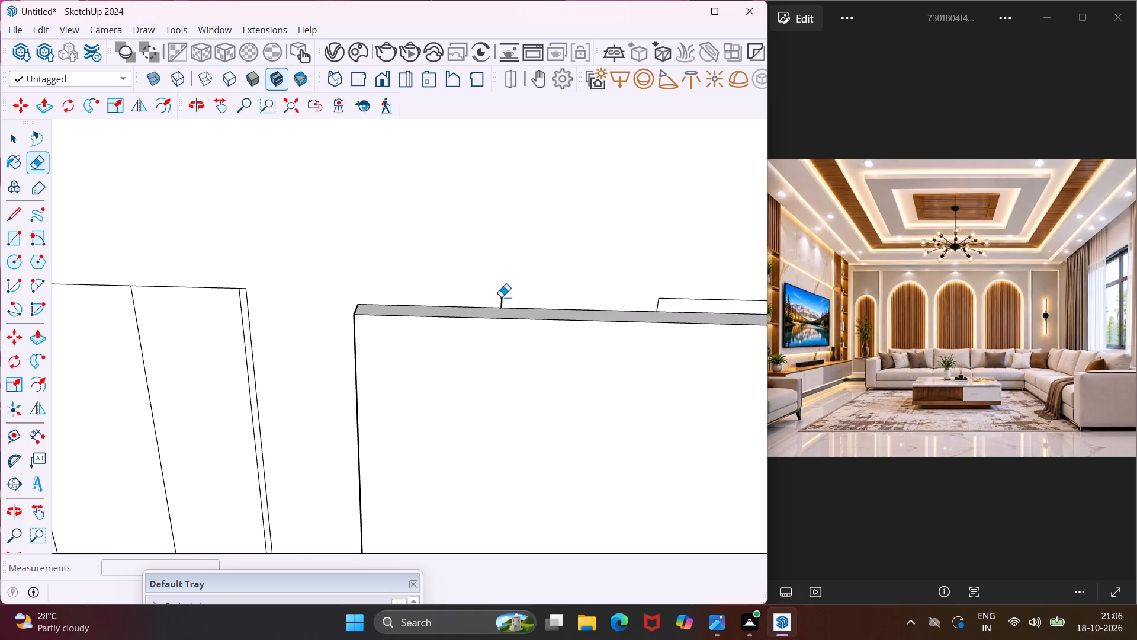
{"action": "left_click", "coordinate": [501, 296]}
{"action": "scroll", "coordinate": [501, 295], "scroll_direction": "down", "scroll_amount": 10}
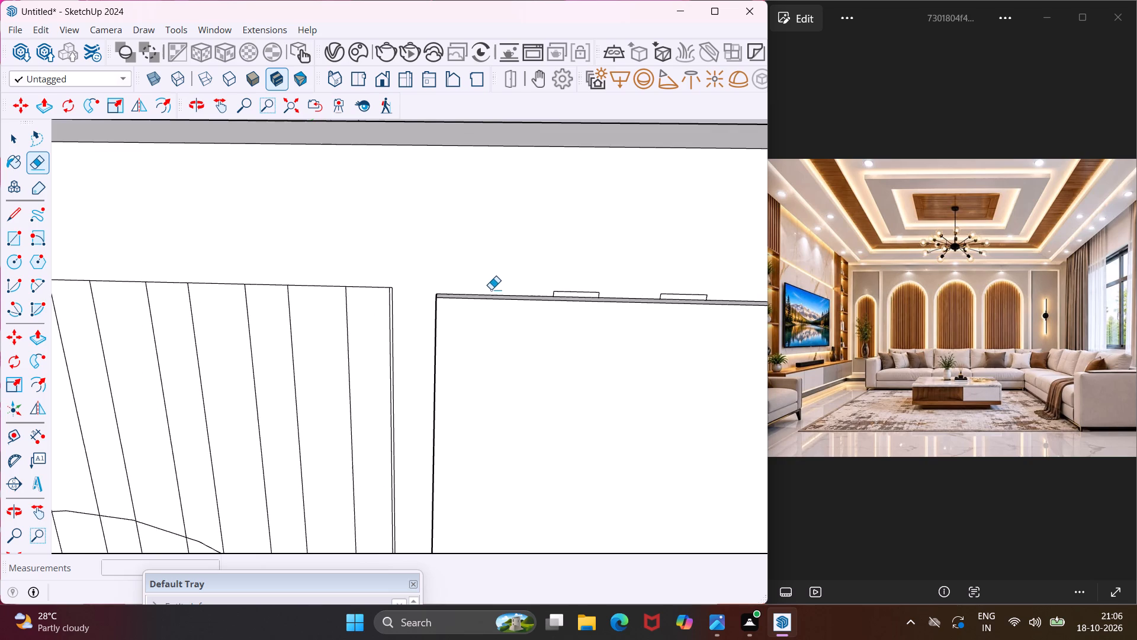
{"action": "key", "text": "Escape"}
{"action": "key", "text": "space"}
Push/Pull the wall-light panel's top face up about 1/4" to cover the remaining protruding strip ends.
{"action": "scroll", "coordinate": [650, 287], "scroll_direction": "up", "scroll_amount": 9}
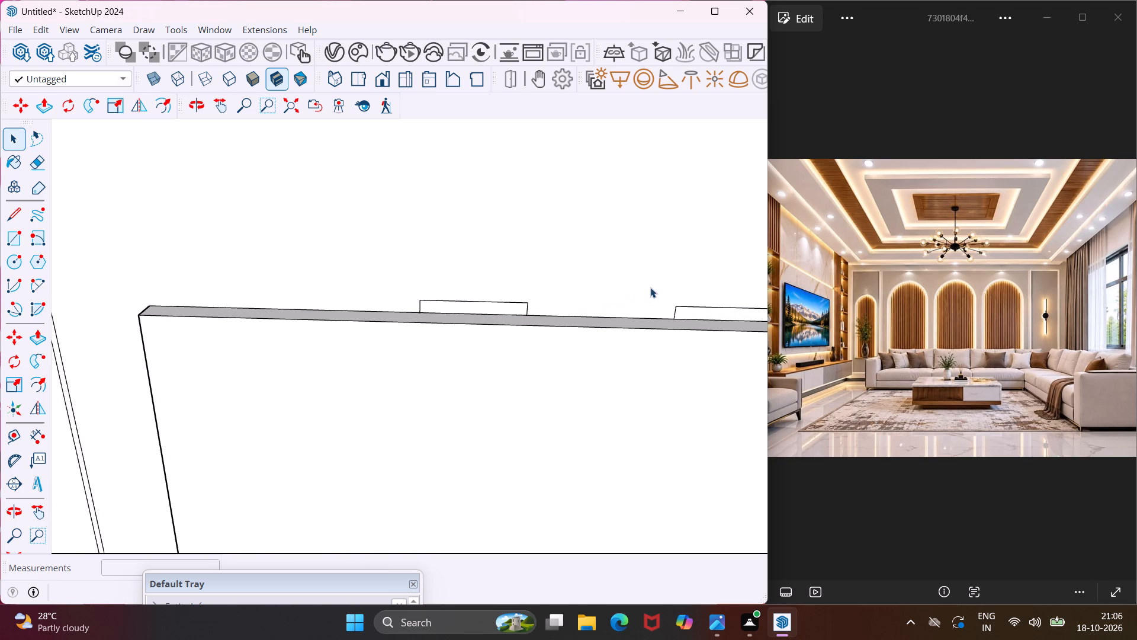
{"action": "left_click_drag", "start_coordinate": [366, 316], "coordinate": [371, 316]}
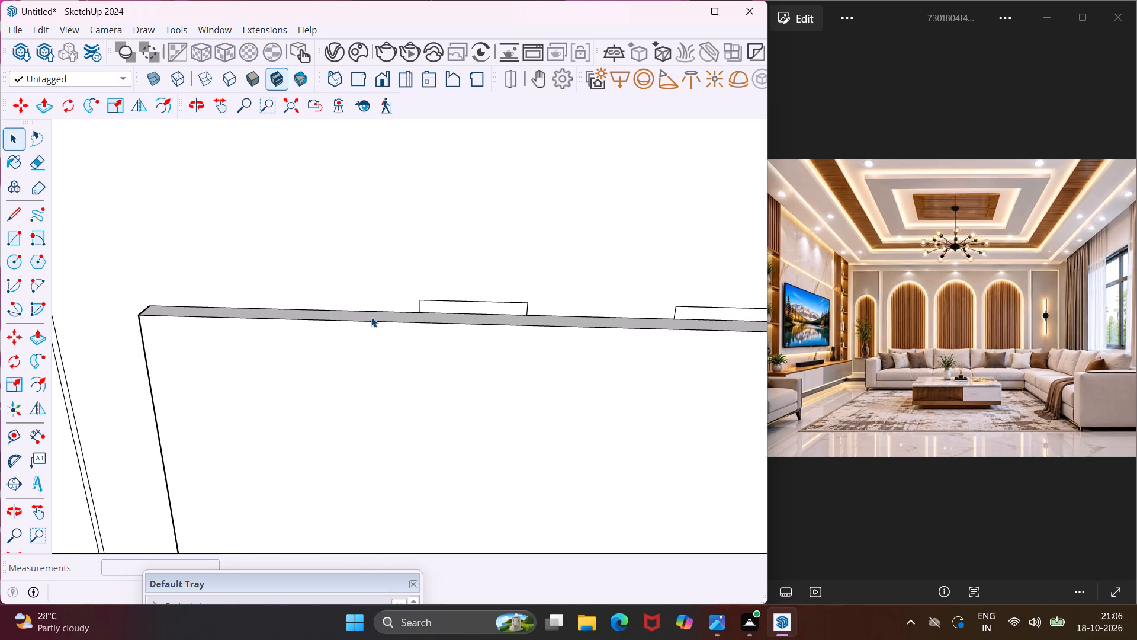
{"action": "scroll", "coordinate": [372, 318], "scroll_direction": "up", "scroll_amount": 4}
{"action": "left_click", "coordinate": [373, 319]}
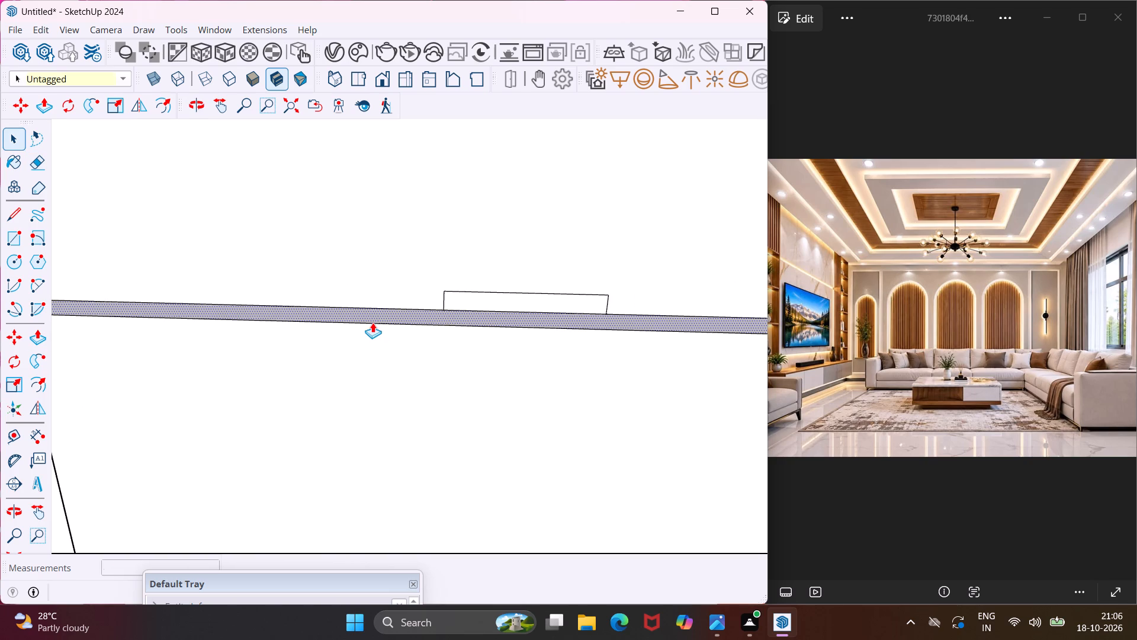
{"action": "key", "text": "p"}
{"action": "left_click", "coordinate": [371, 321]}
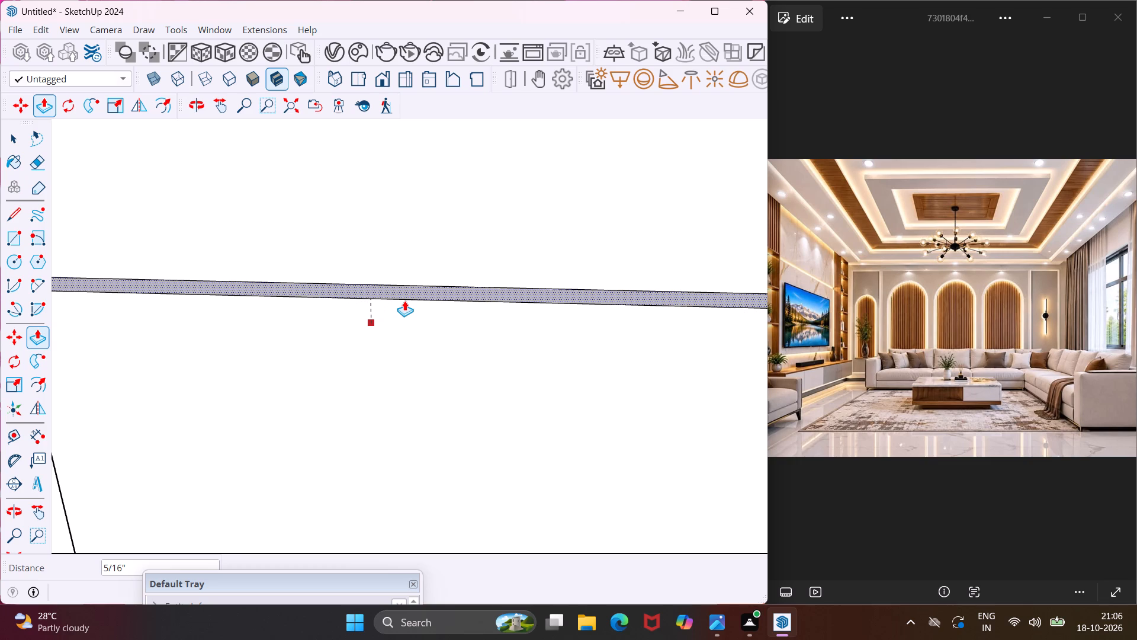
{"action": "left_click", "coordinate": [420, 302]}
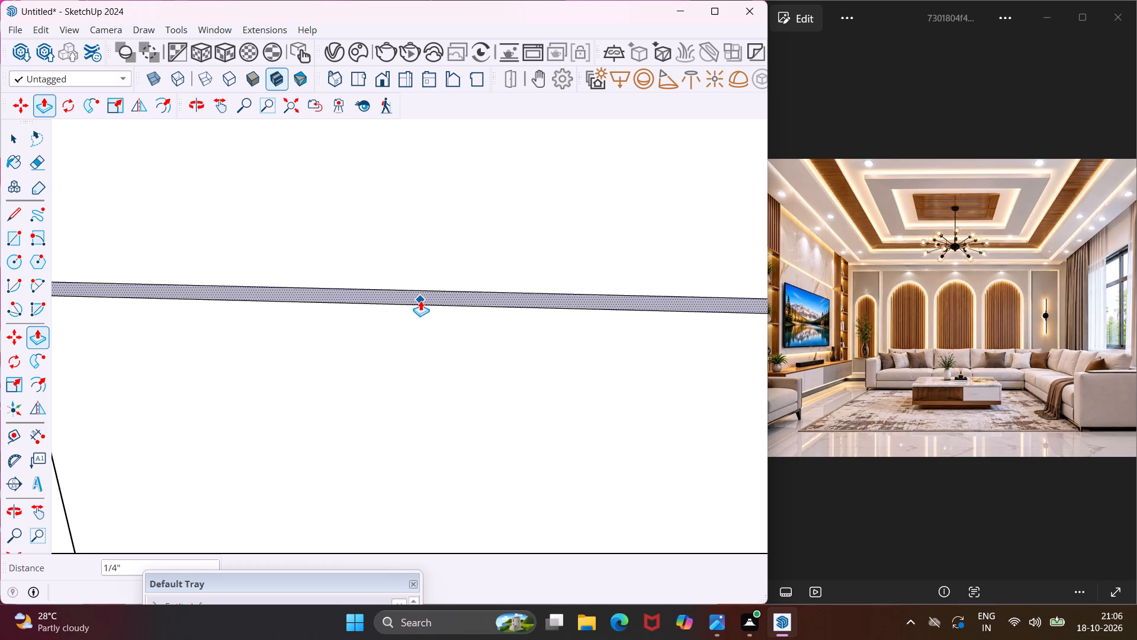
{"action": "key", "text": "Escape"}
{"action": "key", "text": "space"}
Erase the vertical strip lines between the three arch curves and the arch panel's top edge.
{"action": "scroll", "coordinate": [420, 300], "scroll_direction": "down", "scroll_amount": 17}
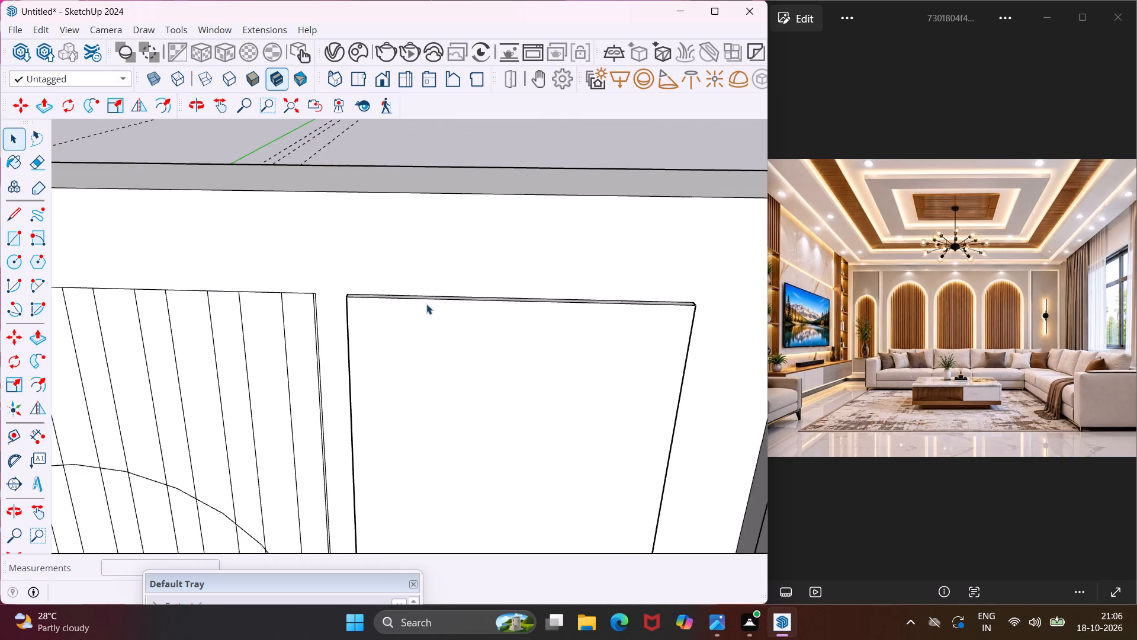
{"action": "scroll", "coordinate": [426, 303], "scroll_direction": "down", "scroll_amount": 15}
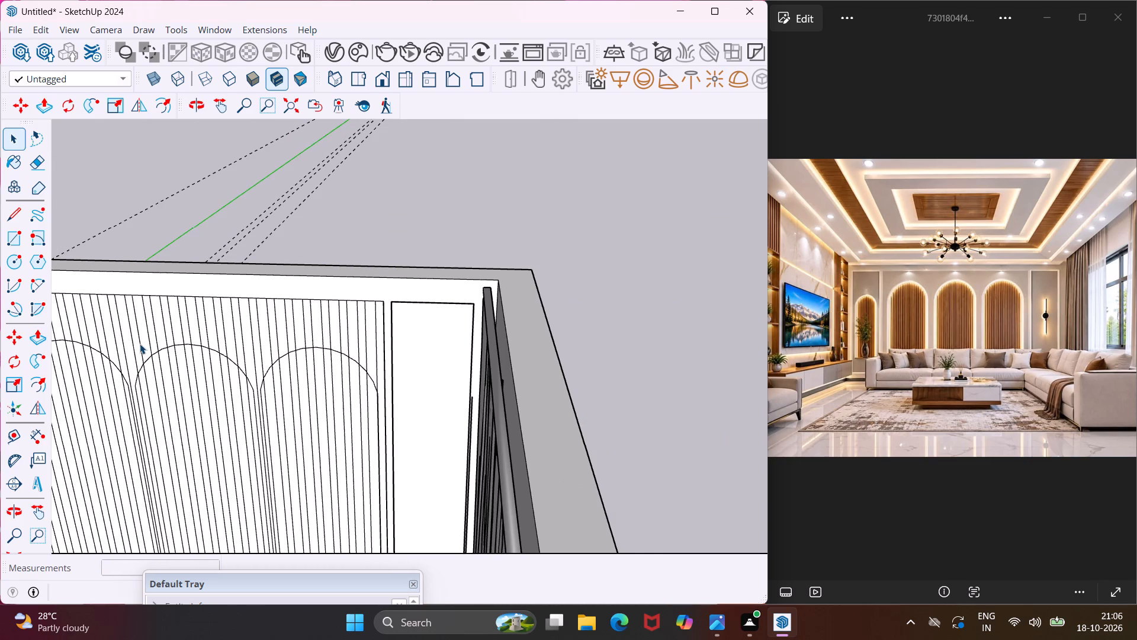
{"action": "middle_click_drag", "start_coordinate": [139, 341], "coordinate": [215, 369]}
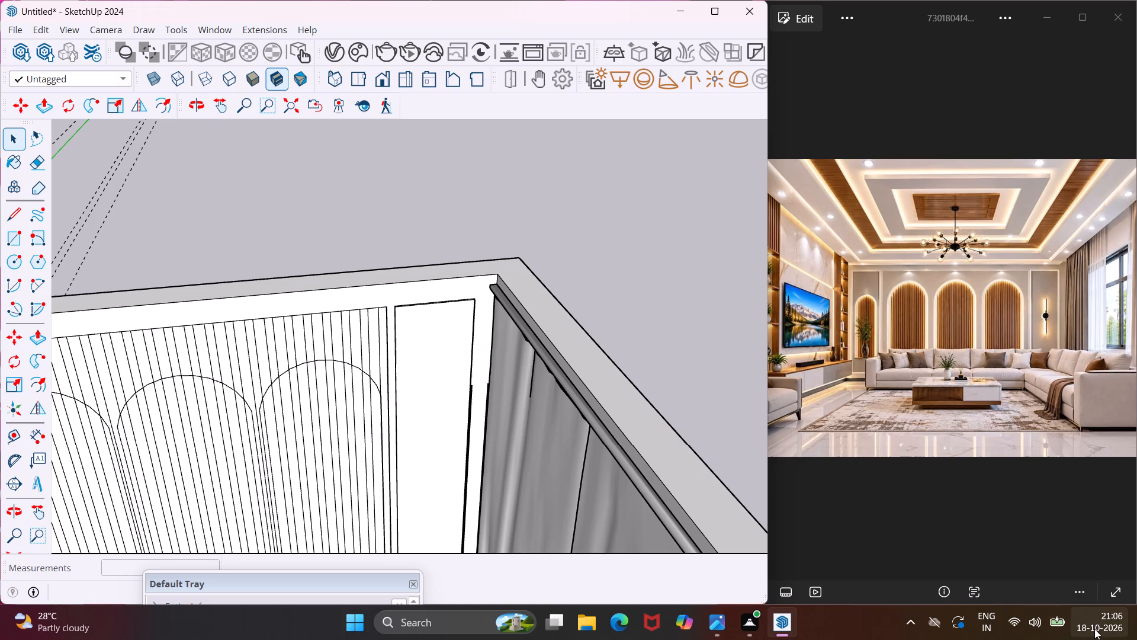
{"action": "scroll", "coordinate": [1094, 629], "scroll_direction": "down", "scroll_amount": 5}
{"action": "scroll", "coordinate": [232, 407], "scroll_direction": "down", "scroll_amount": 9}
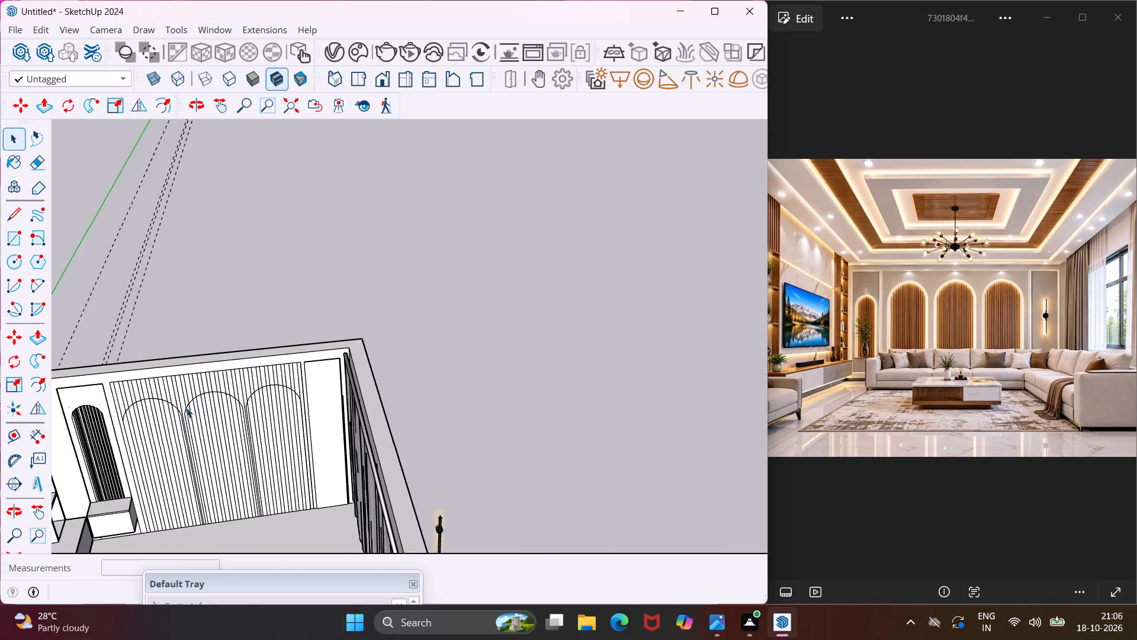
{"action": "scroll", "coordinate": [120, 389], "scroll_direction": "up", "scroll_amount": 10}
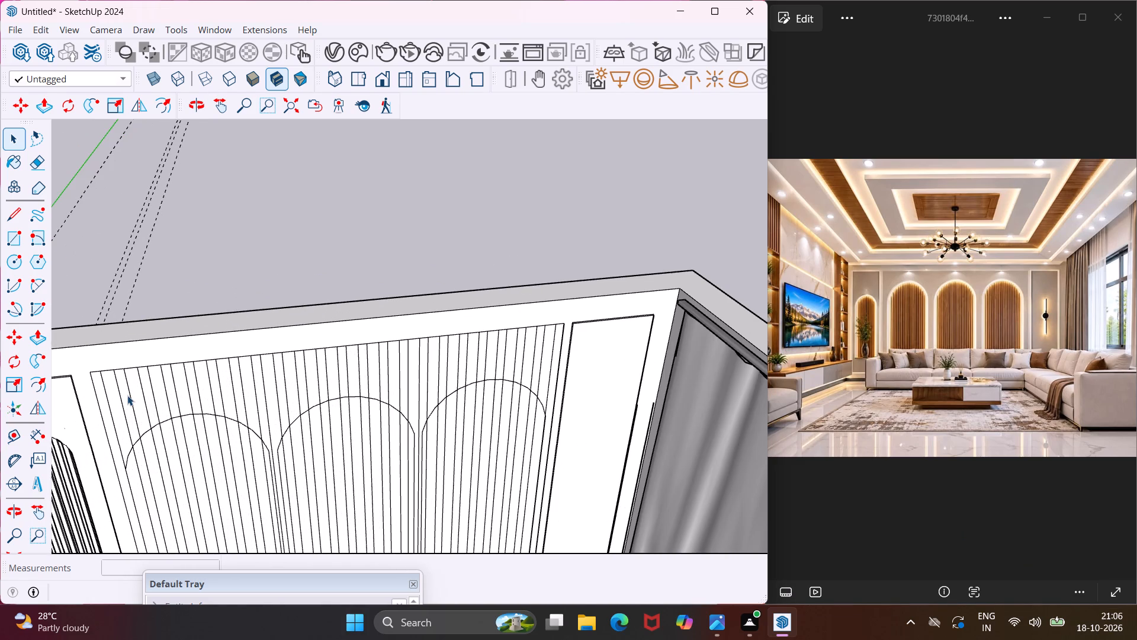
{"action": "key", "text": "e"}
{"action": "left_click", "coordinate": [107, 406]}
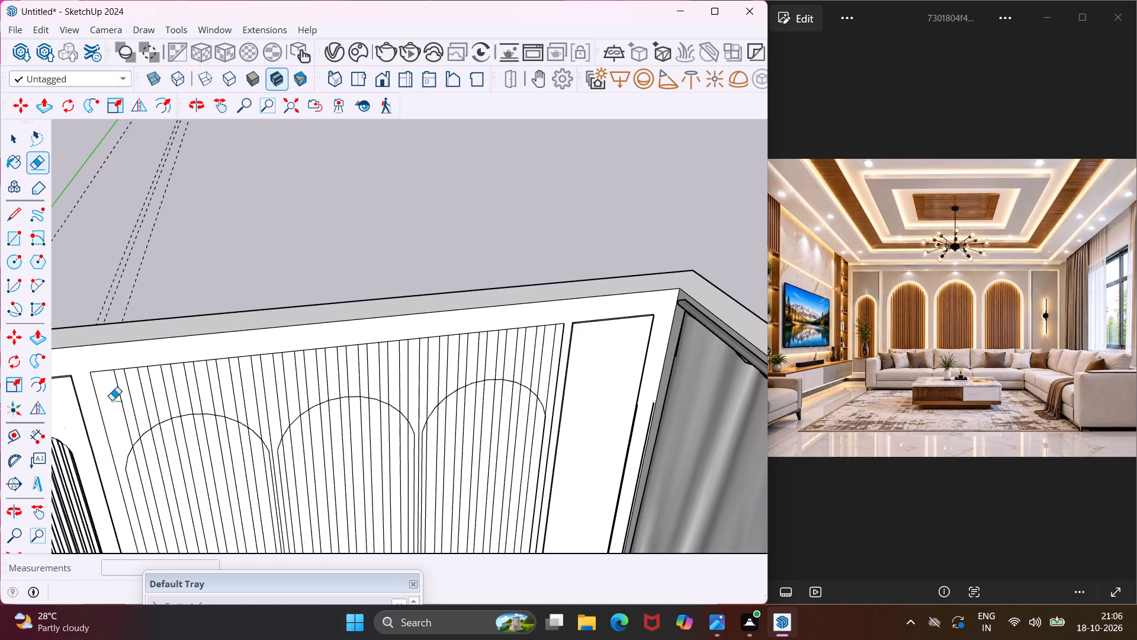
{"action": "left_click", "coordinate": [123, 388]}
{"action": "left_click", "coordinate": [123, 389]}
{"action": "left_click", "coordinate": [136, 390]}
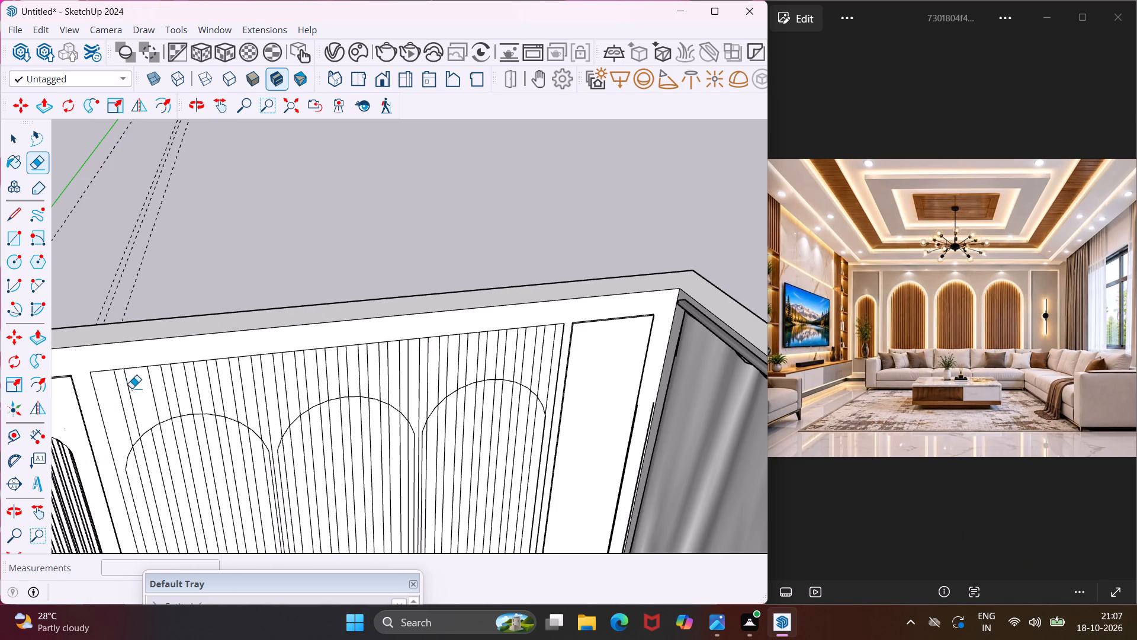
{"action": "left_click_drag", "start_coordinate": [117, 388], "coordinate": [340, 392]}
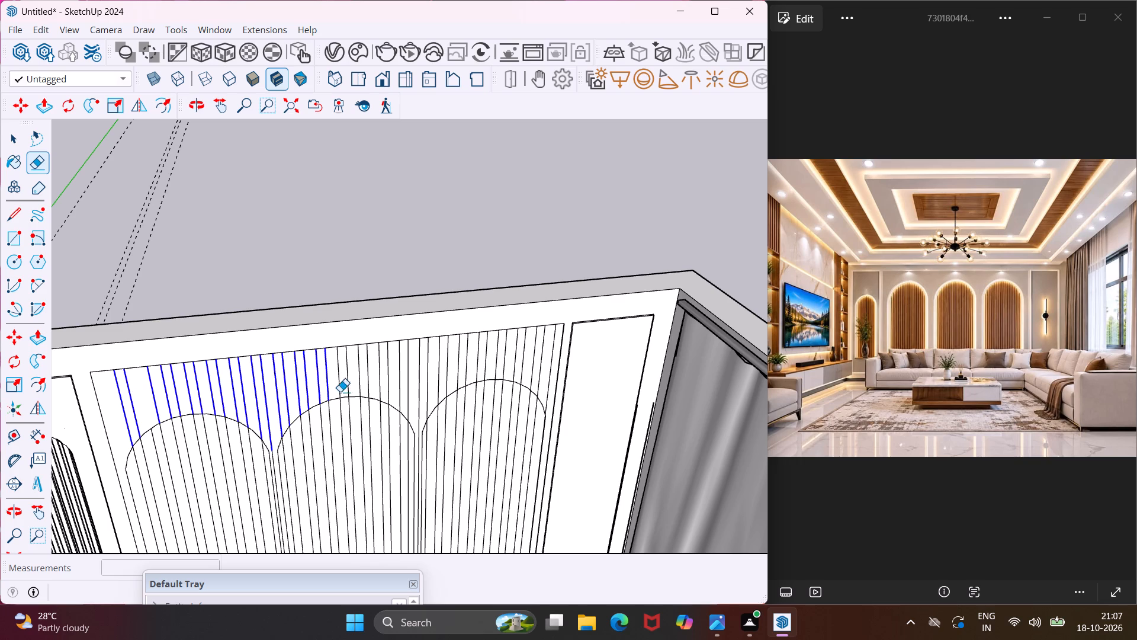
{"action": "left_click_drag", "start_coordinate": [340, 392], "coordinate": [474, 369]}
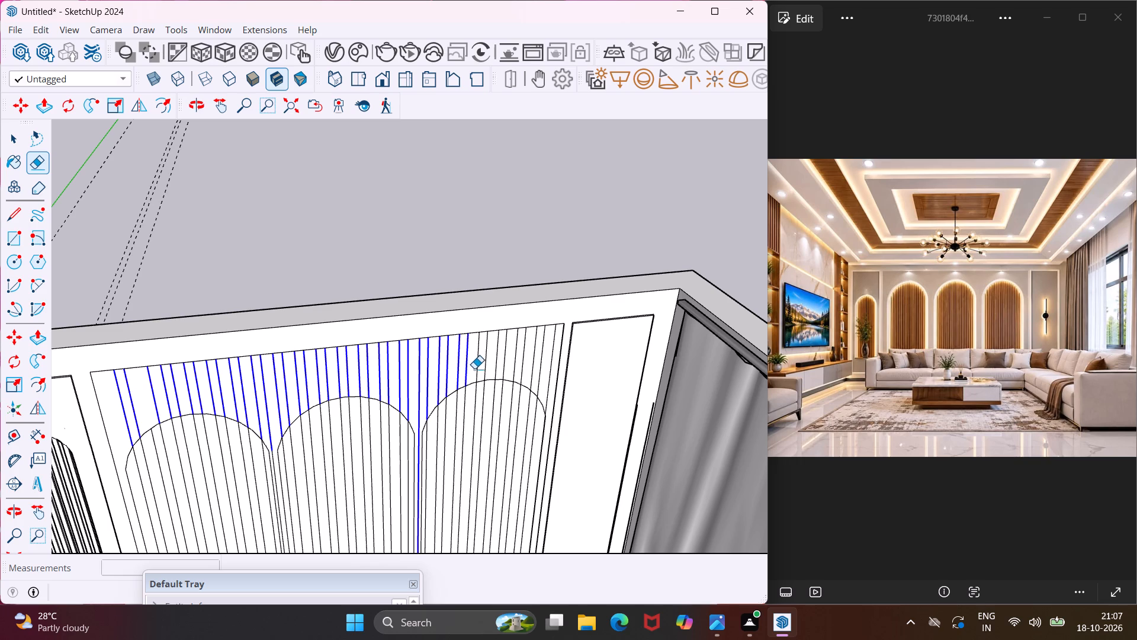
{"action": "left_click_drag", "start_coordinate": [474, 369], "coordinate": [552, 366]}
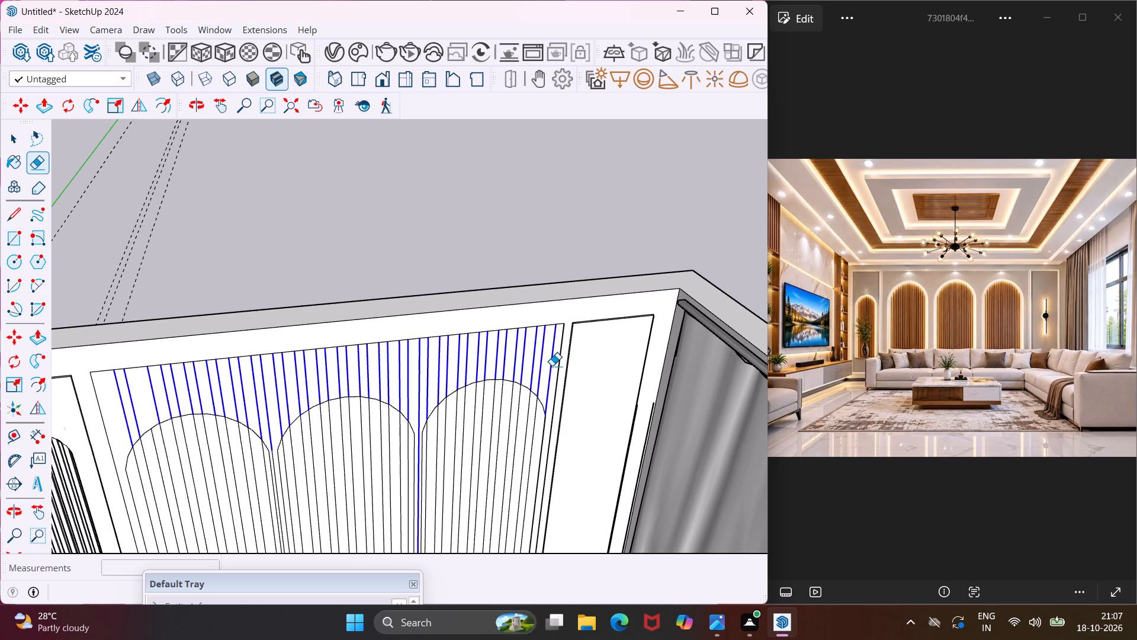
{"action": "left_click_drag", "start_coordinate": [552, 366], "coordinate": [553, 366]}
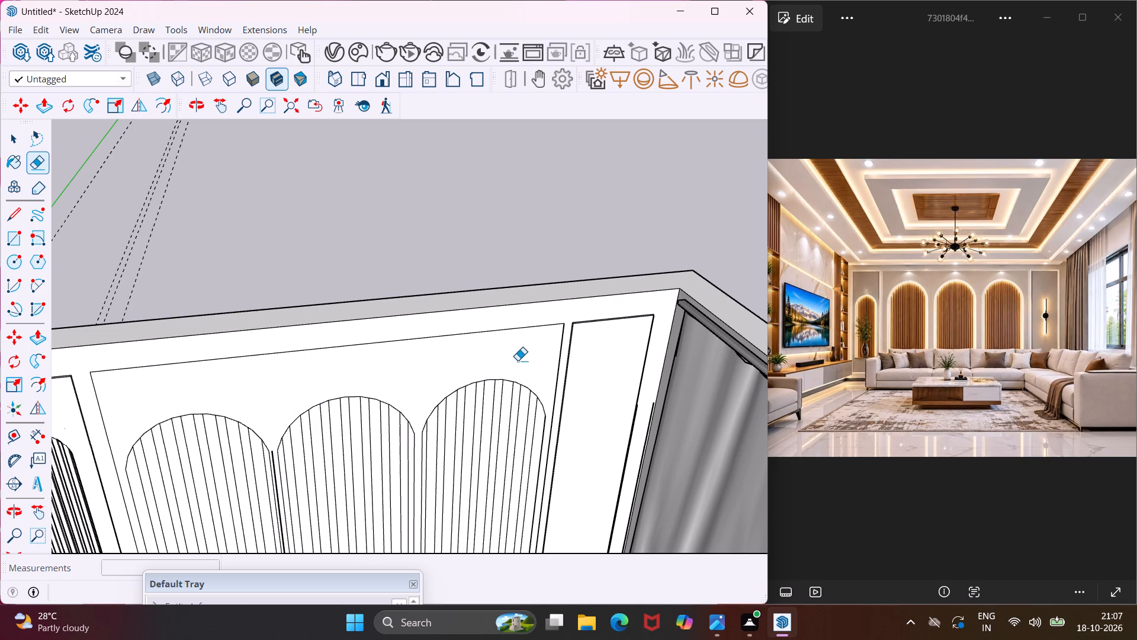
{"action": "key", "text": "Escape"}
{"action": "key", "text": "space"}
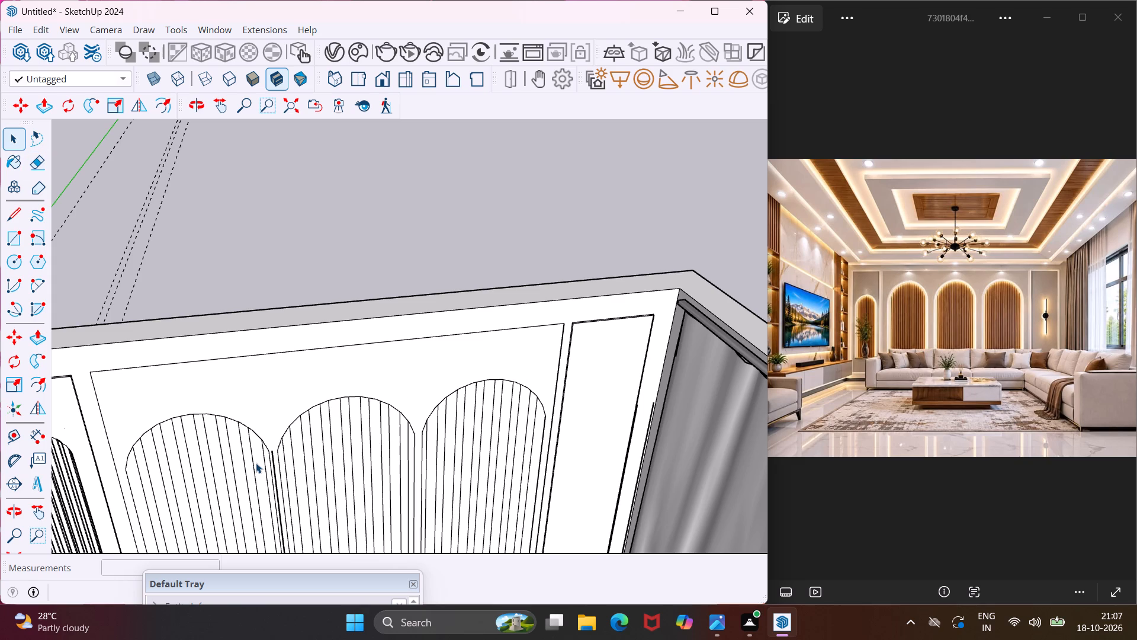
Erase the stray vertical line in the gap between the first two arches, starting from the TV-wall side.
{"action": "scroll", "coordinate": [257, 459], "scroll_direction": "up", "scroll_amount": 8}
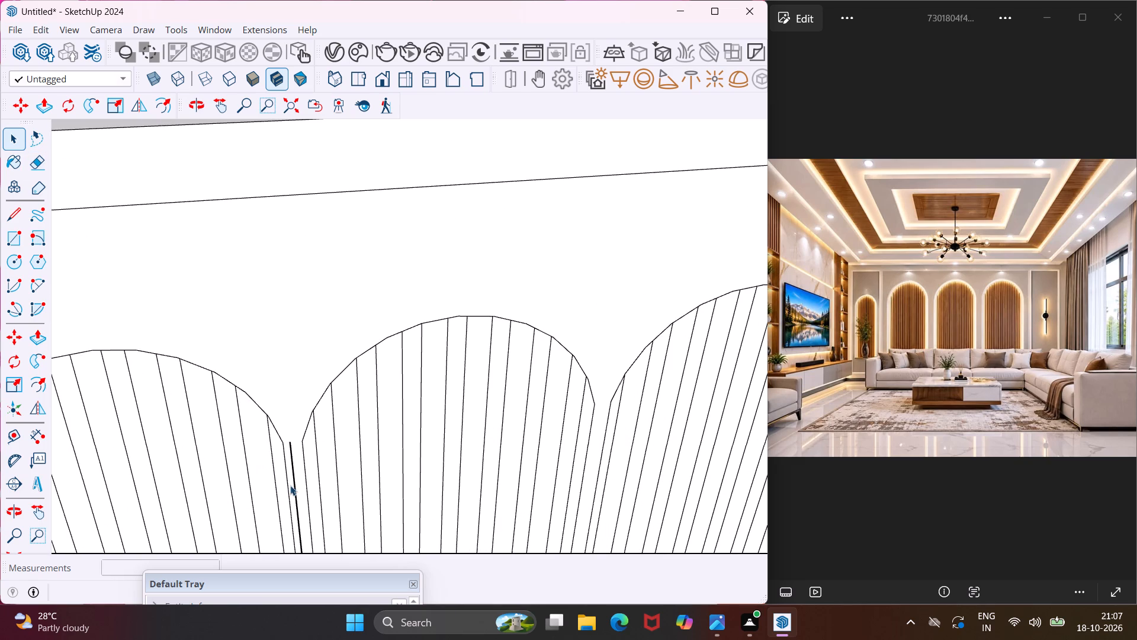
{"action": "left_click", "coordinate": [295, 486]}
{"action": "key", "text": "Delete"}
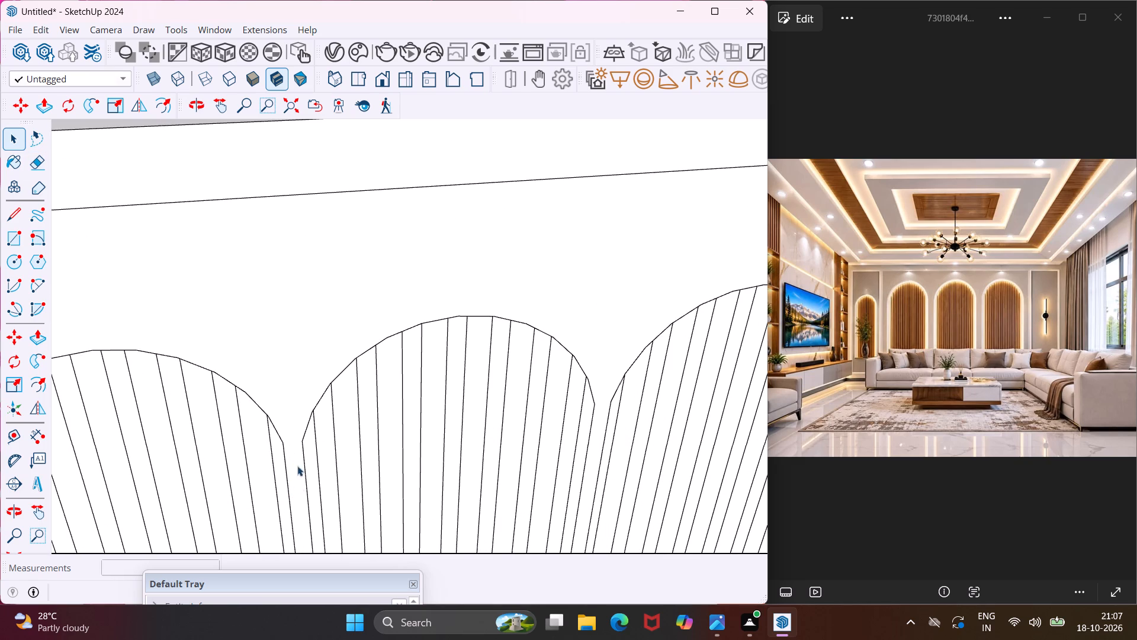
Push/Pull the wall panel face surrounding the three arches outward by 1/2".
{"action": "scroll", "coordinate": [310, 435], "scroll_direction": "down", "scroll_amount": 7}
{"action": "scroll", "coordinate": [324, 381], "scroll_direction": "down", "scroll_amount": 16}
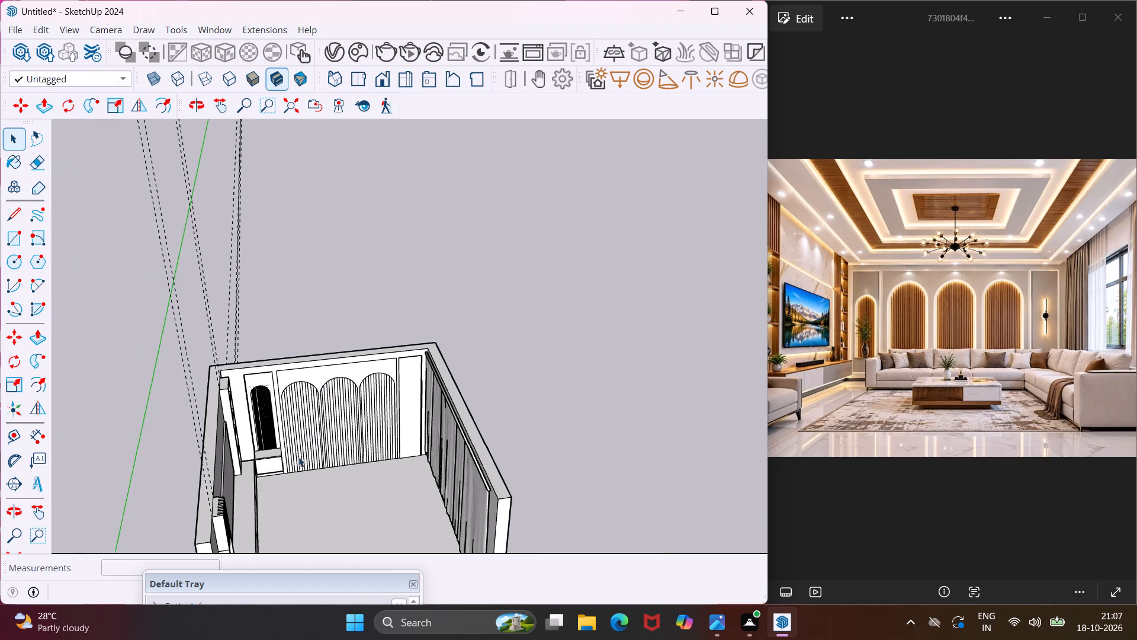
{"action": "scroll", "coordinate": [296, 458], "scroll_direction": "up", "scroll_amount": 5}
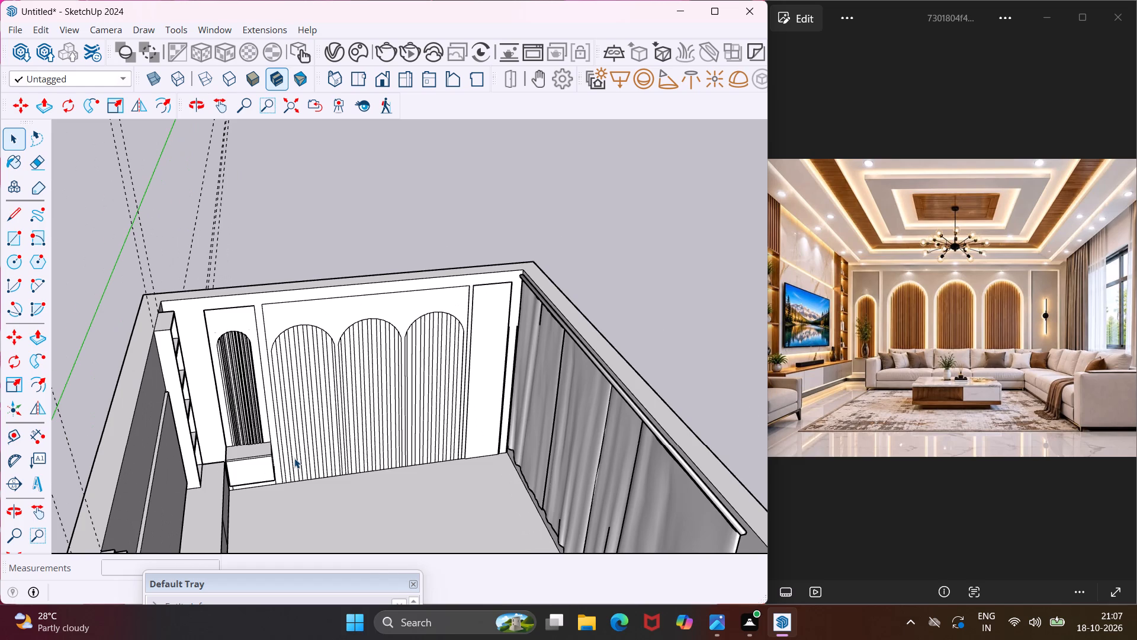
{"action": "scroll", "coordinate": [294, 458], "scroll_direction": "up", "scroll_amount": 4}
{"action": "left_click", "coordinate": [262, 239]}
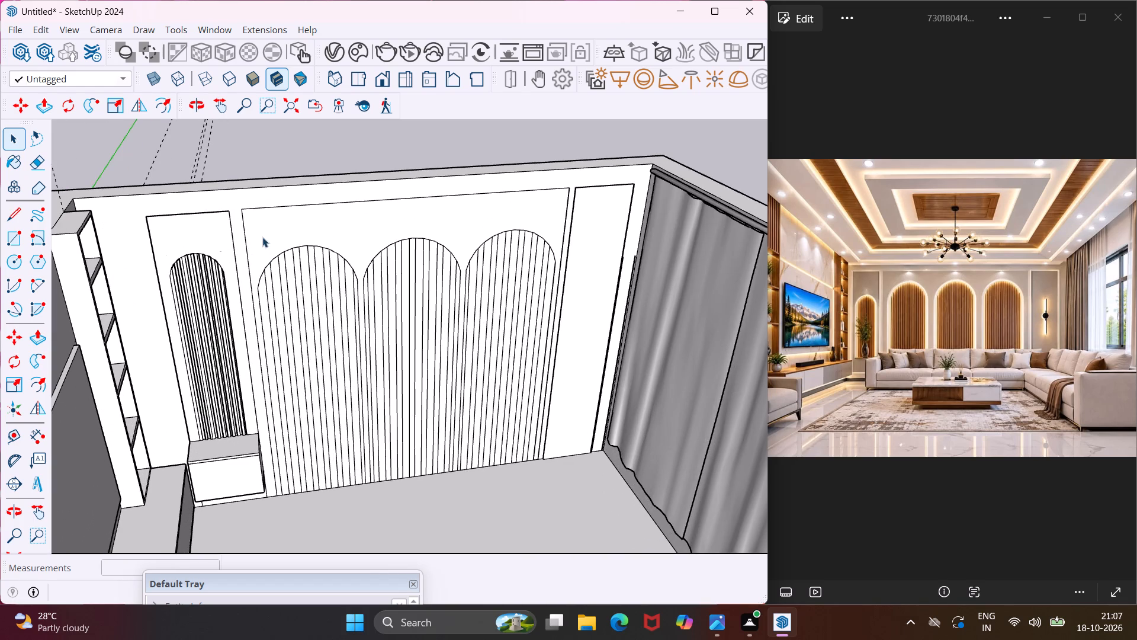
{"action": "key", "text": "p"}
{"action": "left_click", "coordinate": [264, 238]}
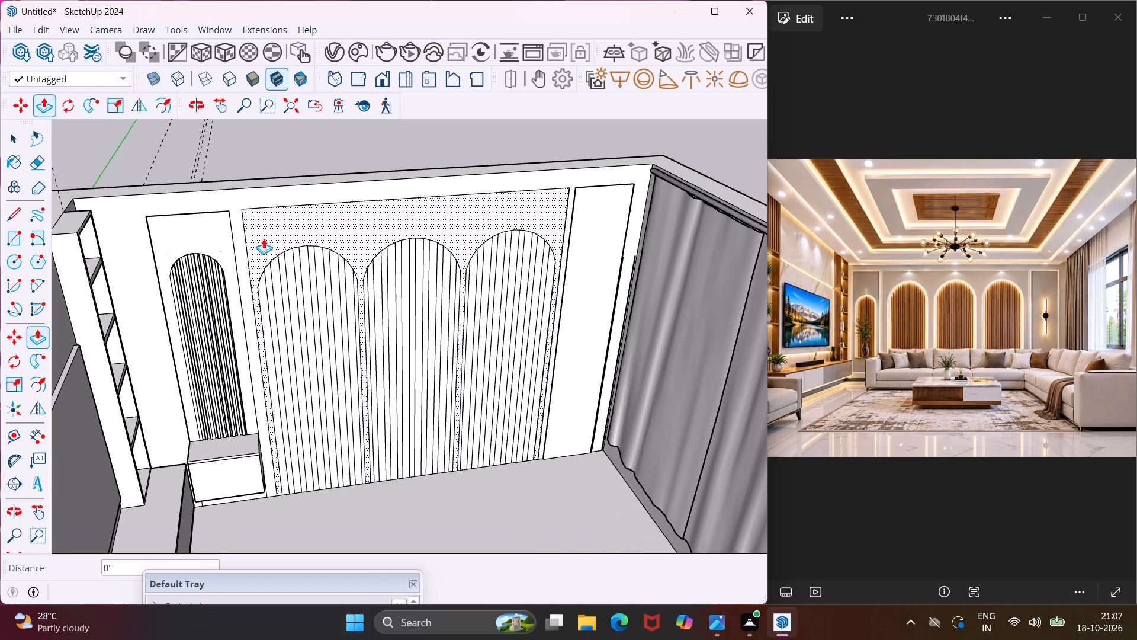
{"action": "left_click", "coordinate": [219, 238]}
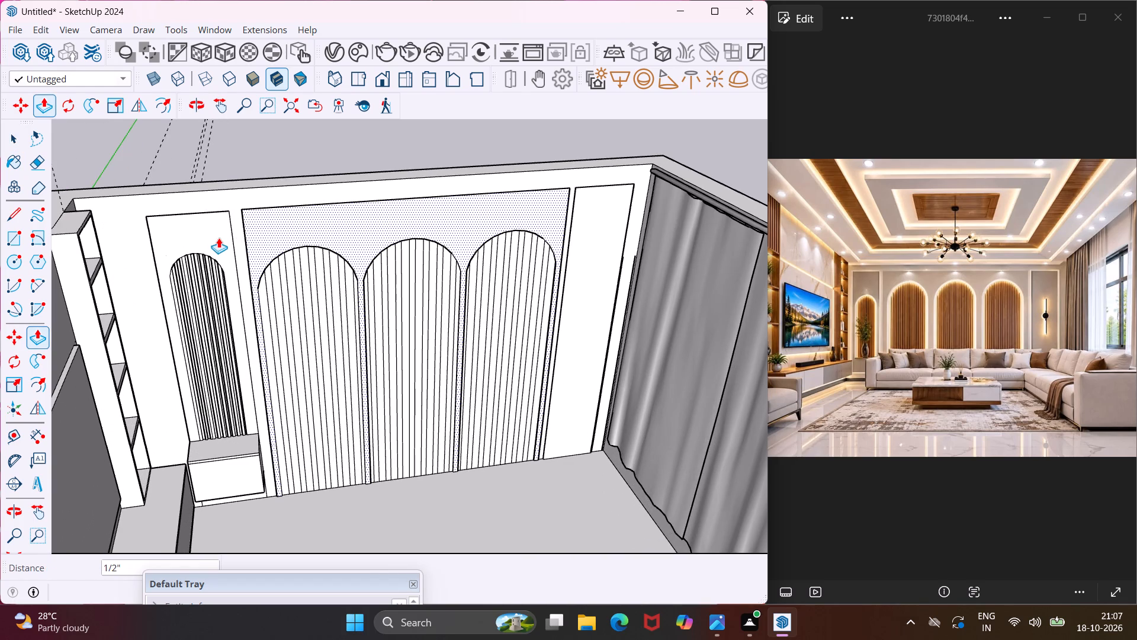
{"action": "key", "text": "Escape"}
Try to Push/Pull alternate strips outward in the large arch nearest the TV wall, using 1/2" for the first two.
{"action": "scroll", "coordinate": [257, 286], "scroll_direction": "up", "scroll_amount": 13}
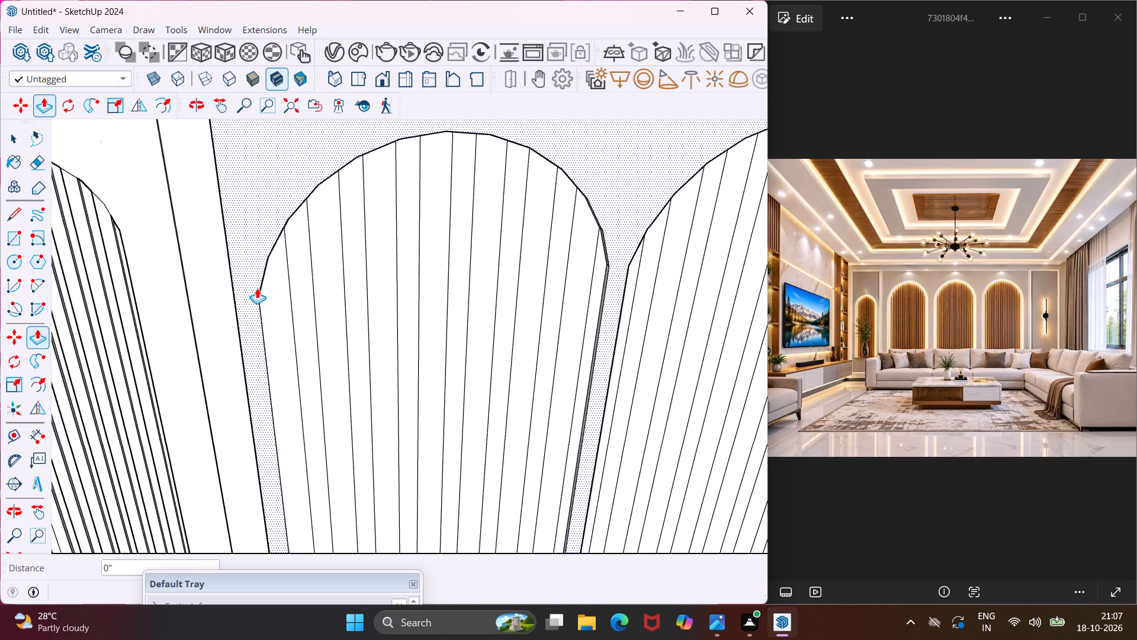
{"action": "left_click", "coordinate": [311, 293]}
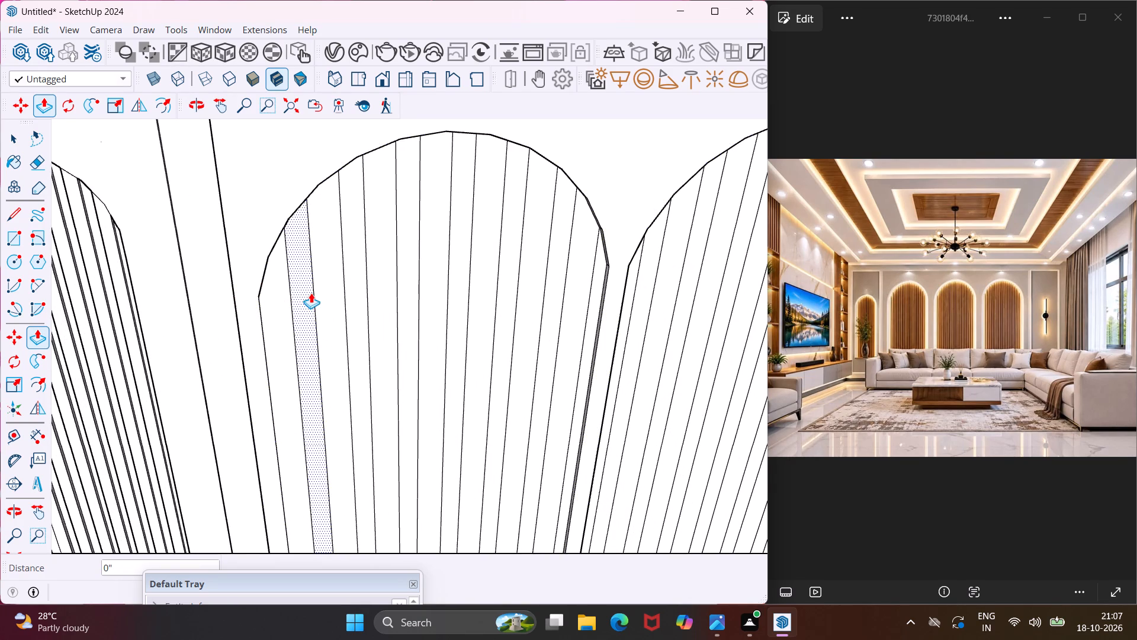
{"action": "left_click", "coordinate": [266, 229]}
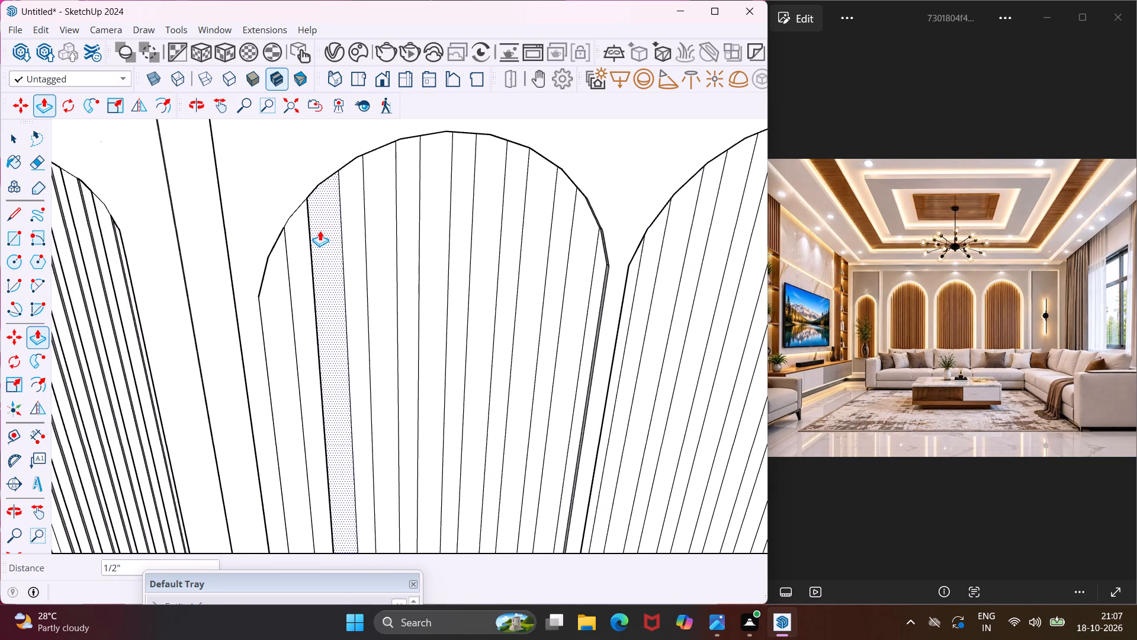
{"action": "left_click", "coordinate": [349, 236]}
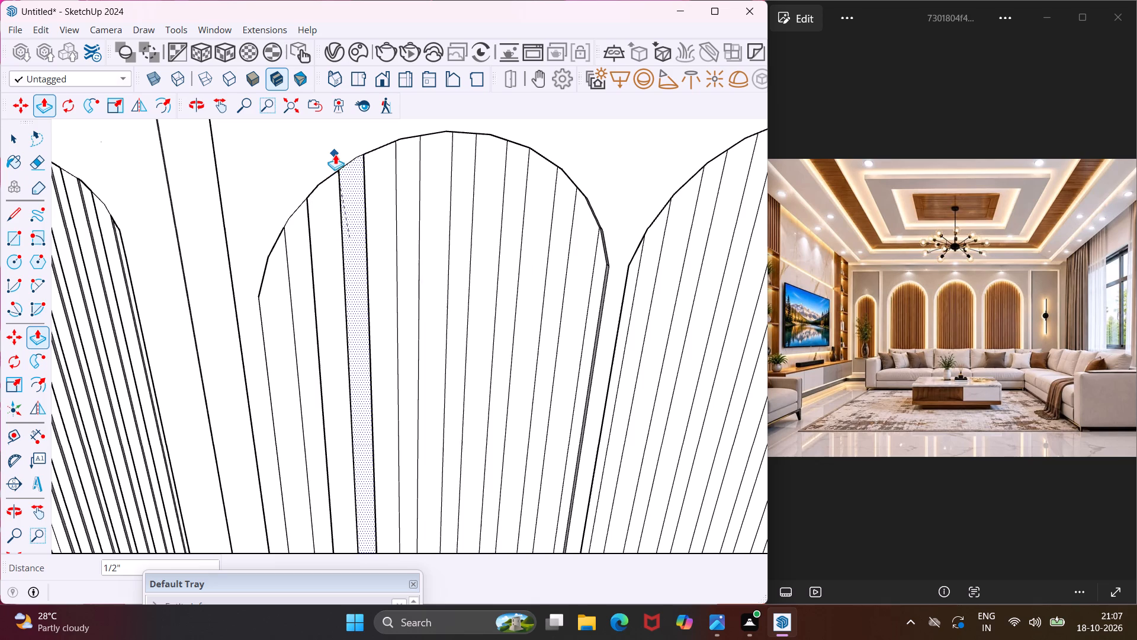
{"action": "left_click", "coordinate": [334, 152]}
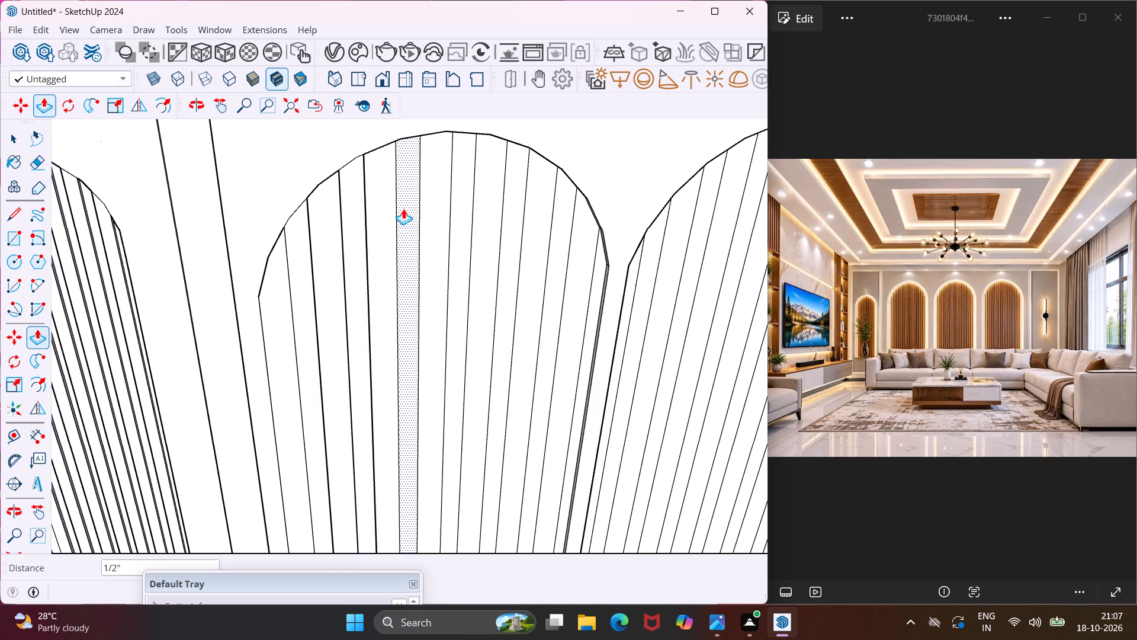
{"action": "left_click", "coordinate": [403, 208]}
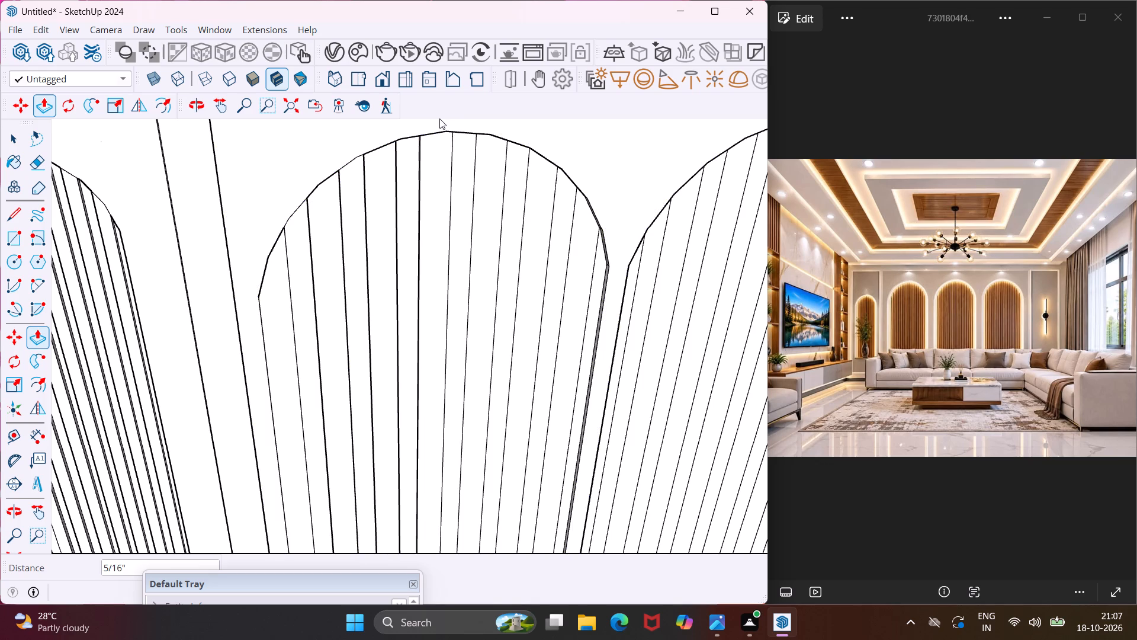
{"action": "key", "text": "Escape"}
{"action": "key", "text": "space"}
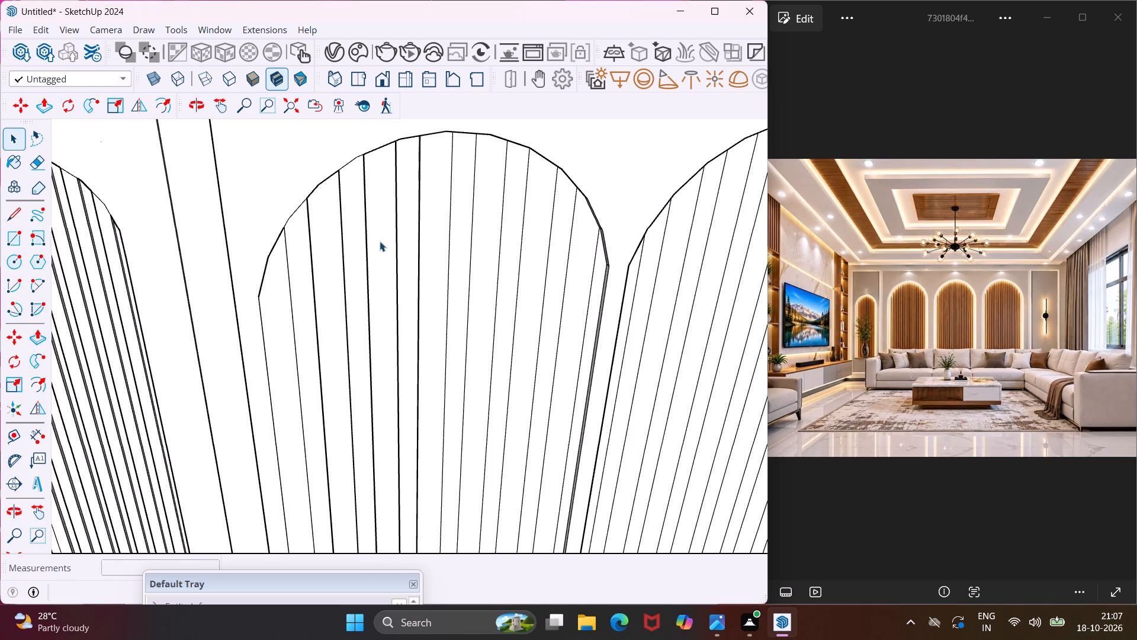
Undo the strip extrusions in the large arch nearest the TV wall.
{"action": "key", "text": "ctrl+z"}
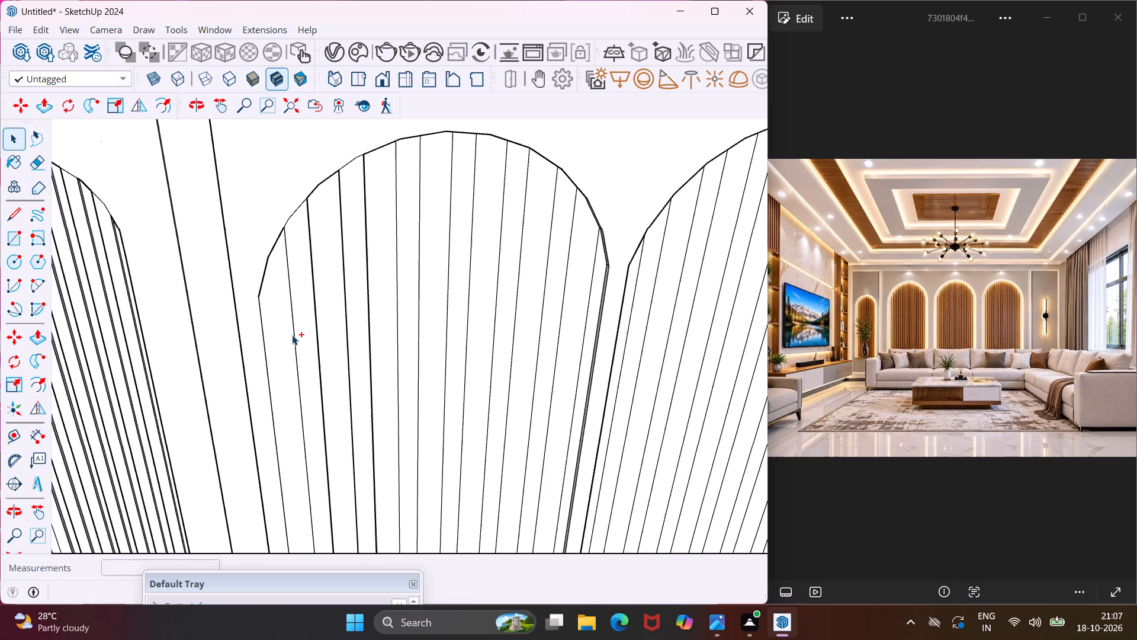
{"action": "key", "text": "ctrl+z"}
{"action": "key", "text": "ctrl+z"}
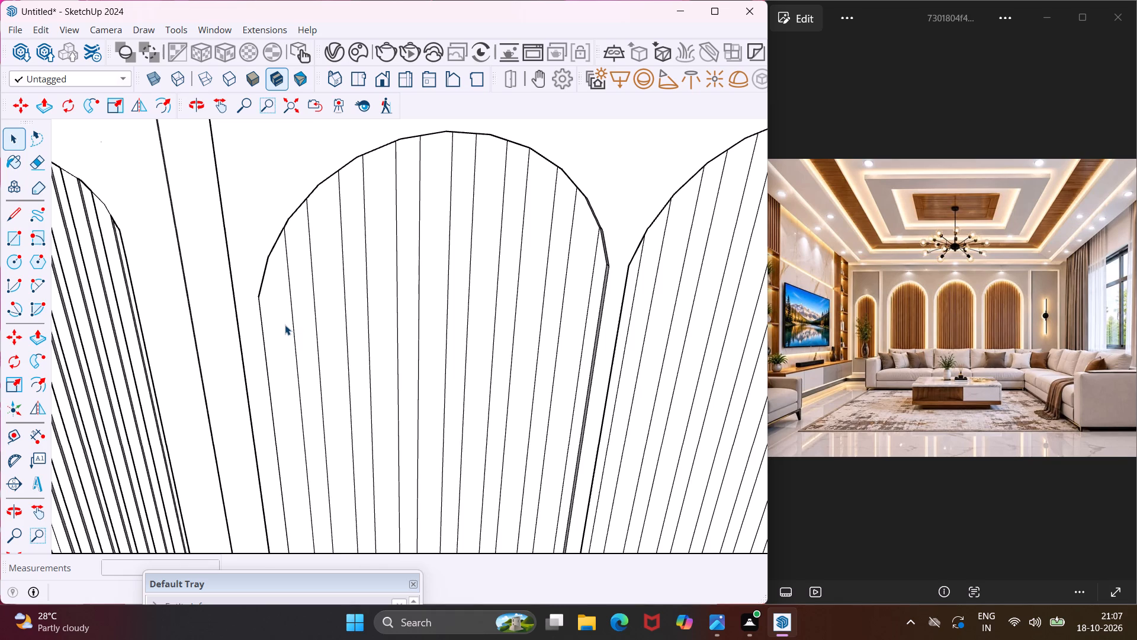
Push/Pull the first two alternate narrow strips of the large arch nearest the TV wall outward by 1/2" each.
{"action": "left_click", "coordinate": [307, 282]}
{"action": "key", "text": "p"}
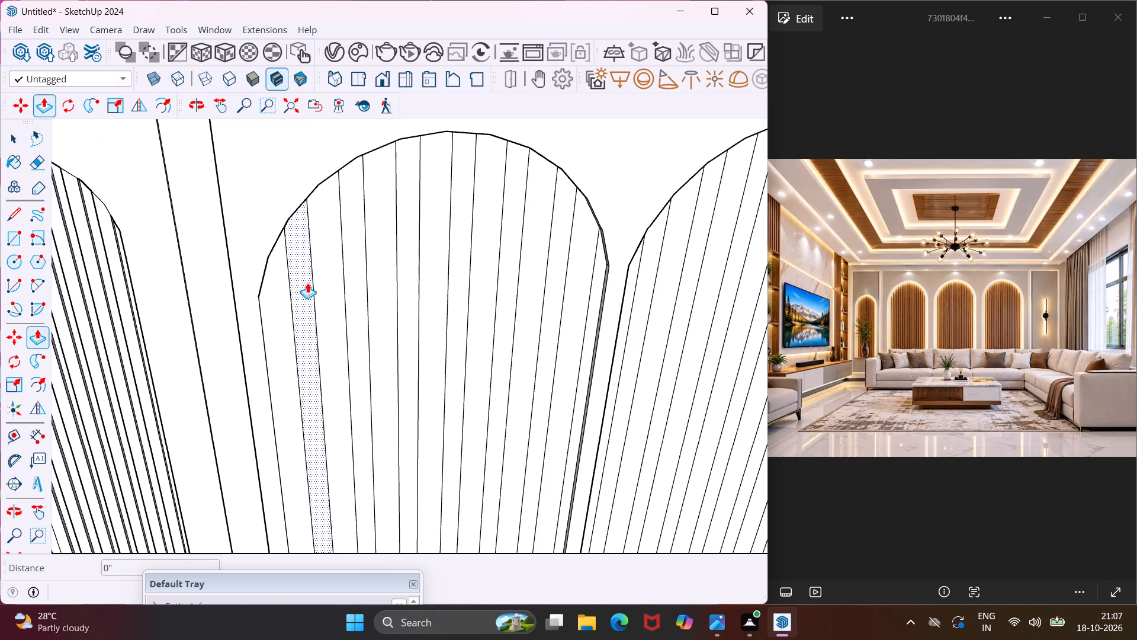
{"action": "left_click", "coordinate": [307, 283]}
{"action": "left_click", "coordinate": [255, 232]}
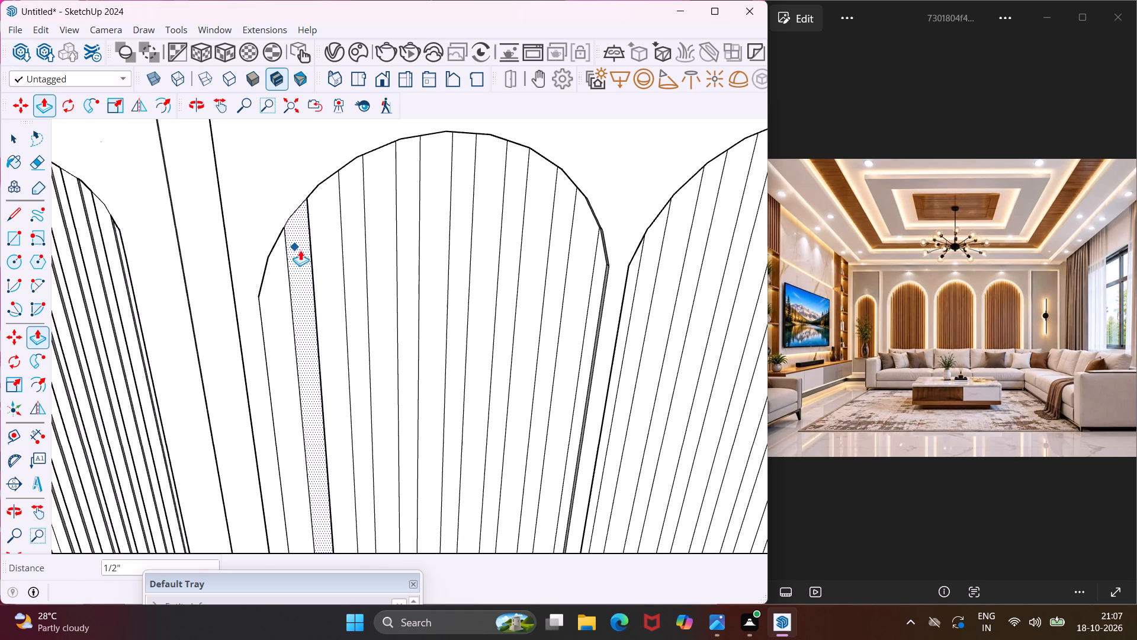
{"action": "key", "text": "Escape"}
{"action": "left_click", "coordinate": [360, 252]}
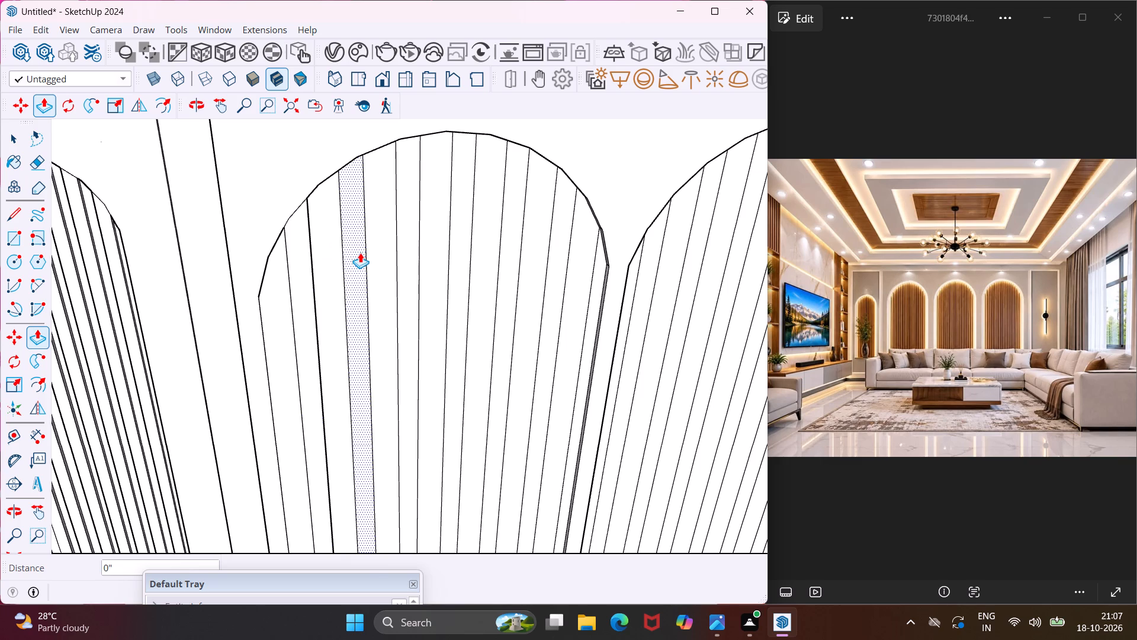
{"action": "left_click", "coordinate": [303, 283]}
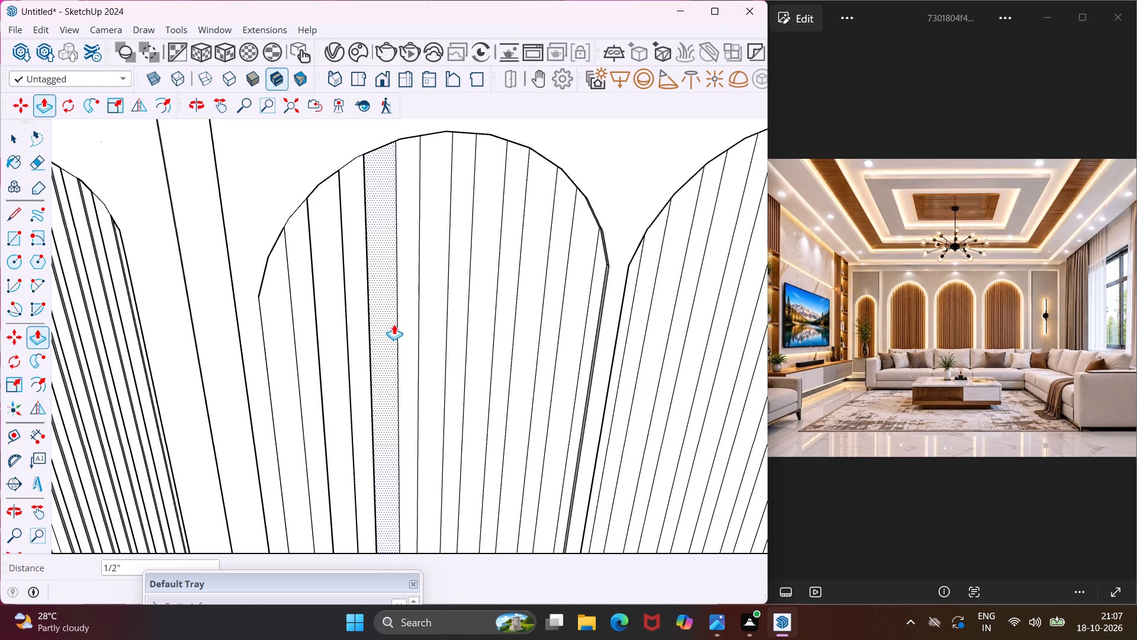
Push/Pull the third alternate narrow strip of the same arch outward by 3/16", plus another 5/16" to match its neighbours.
{"action": "left_click", "coordinate": [400, 328]}
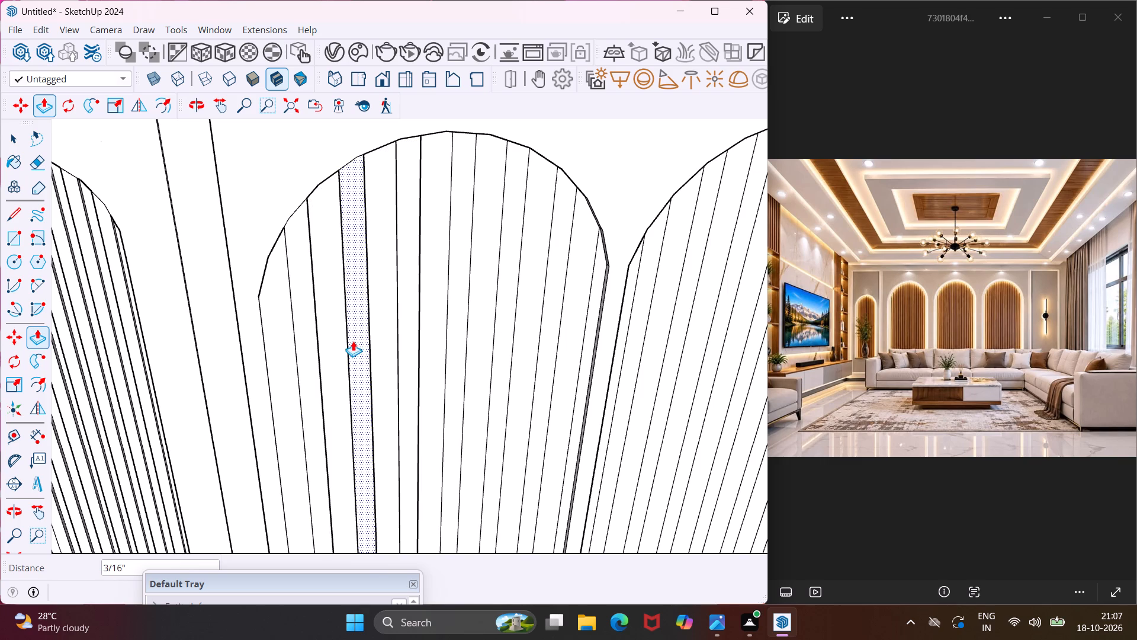
{"action": "left_click", "coordinate": [352, 341]}
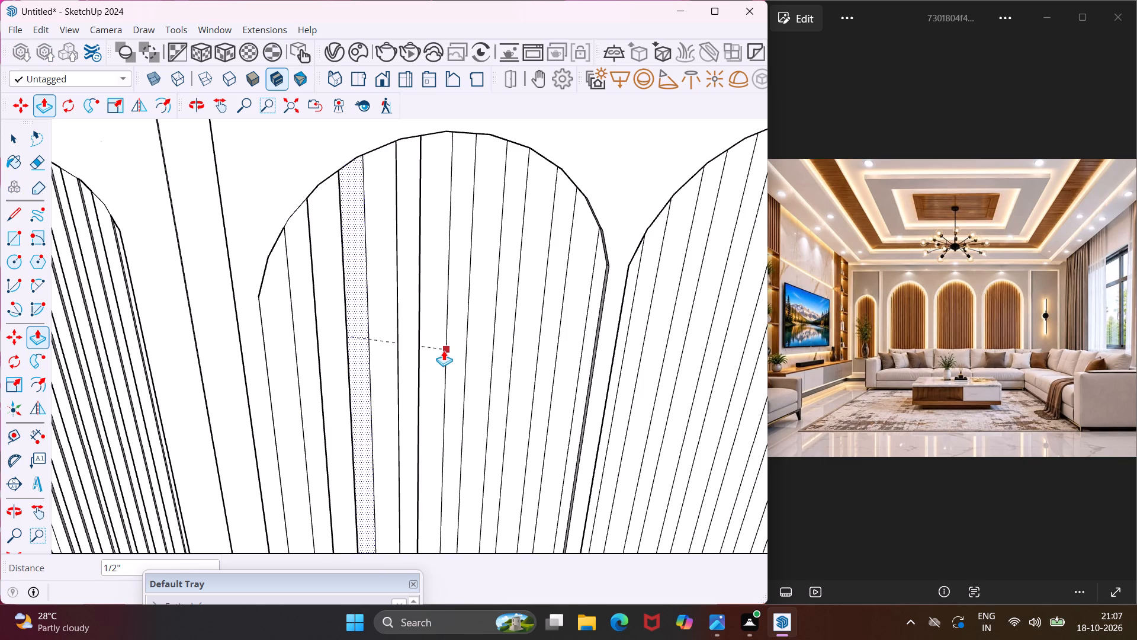
{"action": "key", "text": "Escape"}
{"action": "scroll", "coordinate": [399, 348], "scroll_direction": "up", "scroll_amount": 5}
{"action": "middle_click_drag", "start_coordinate": [399, 347], "coordinate": [493, 408]}
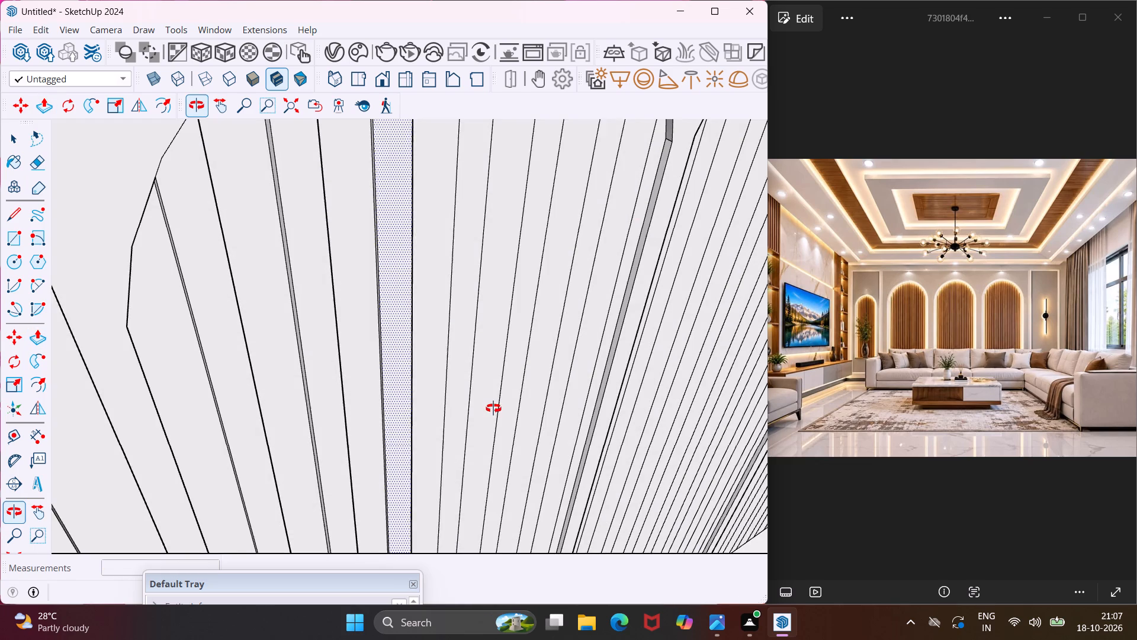
{"action": "middle_click_drag", "start_coordinate": [493, 408], "coordinate": [496, 409]}
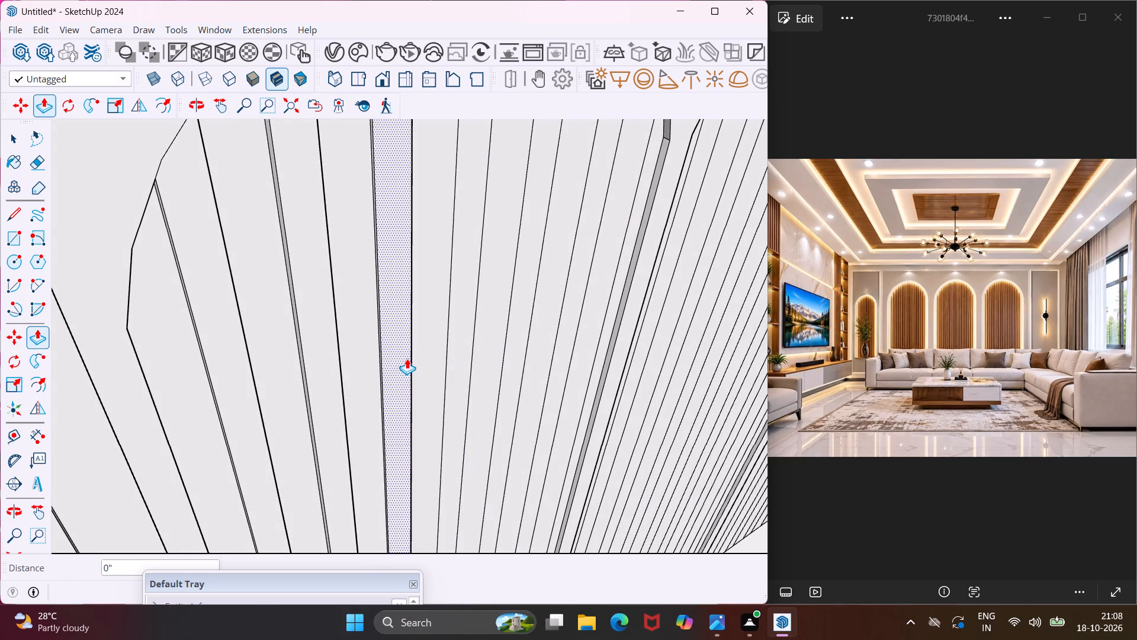
{"action": "left_click", "coordinate": [407, 359]}
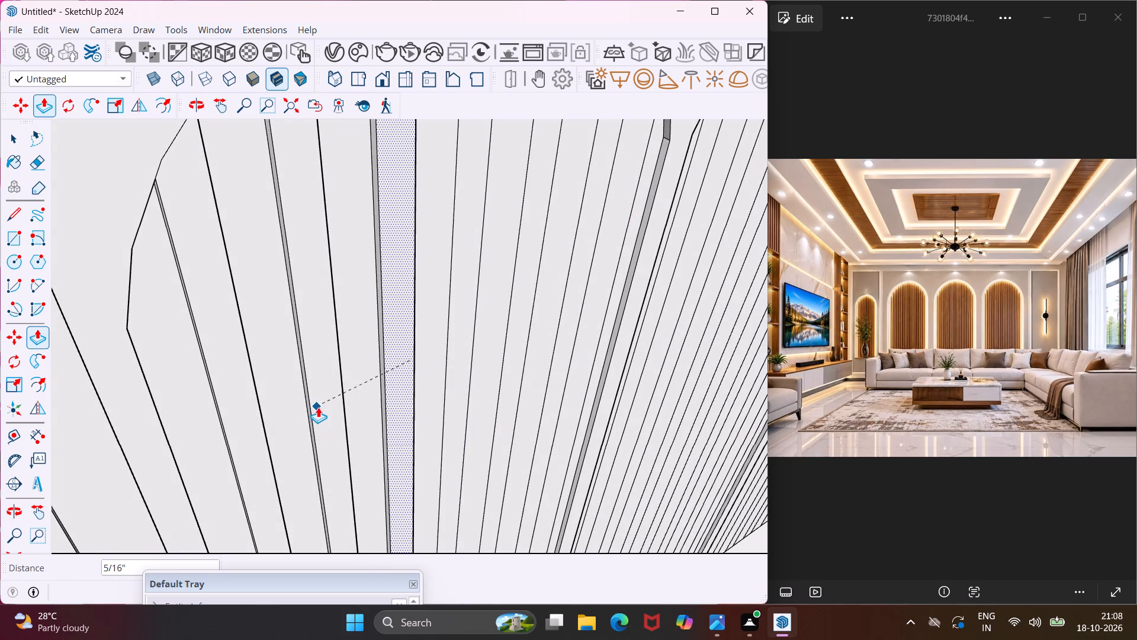
{"action": "left_click", "coordinate": [319, 405]}
Push/Pull the next three alternate narrow strips of the same arch outward by 1/2" each.
{"action": "left_click", "coordinate": [465, 359]}
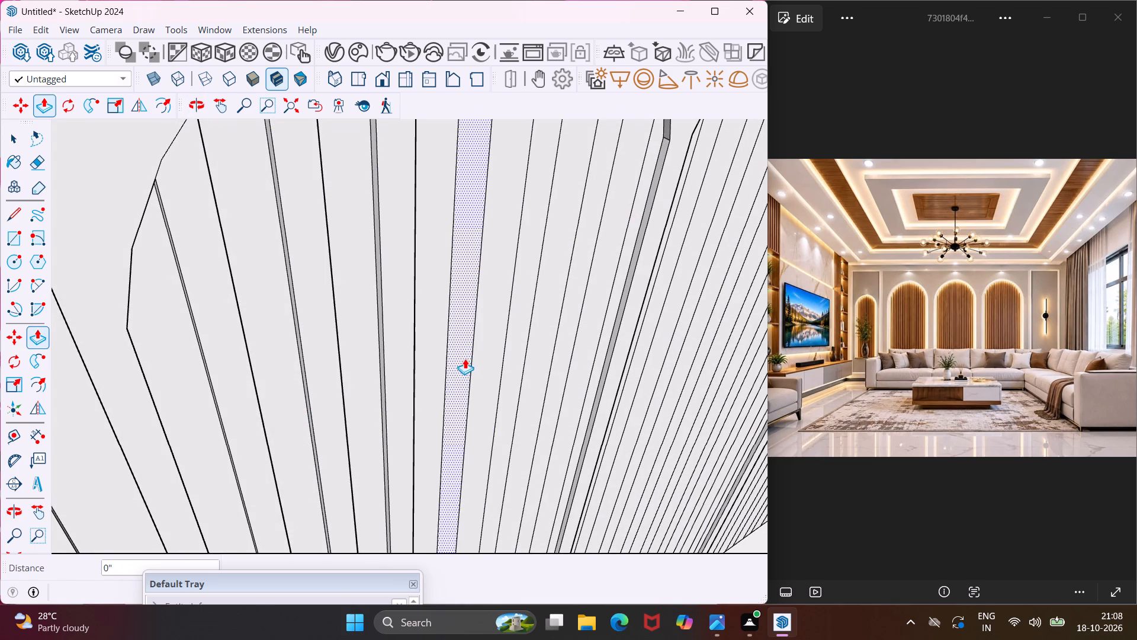
{"action": "left_click", "coordinate": [394, 401]}
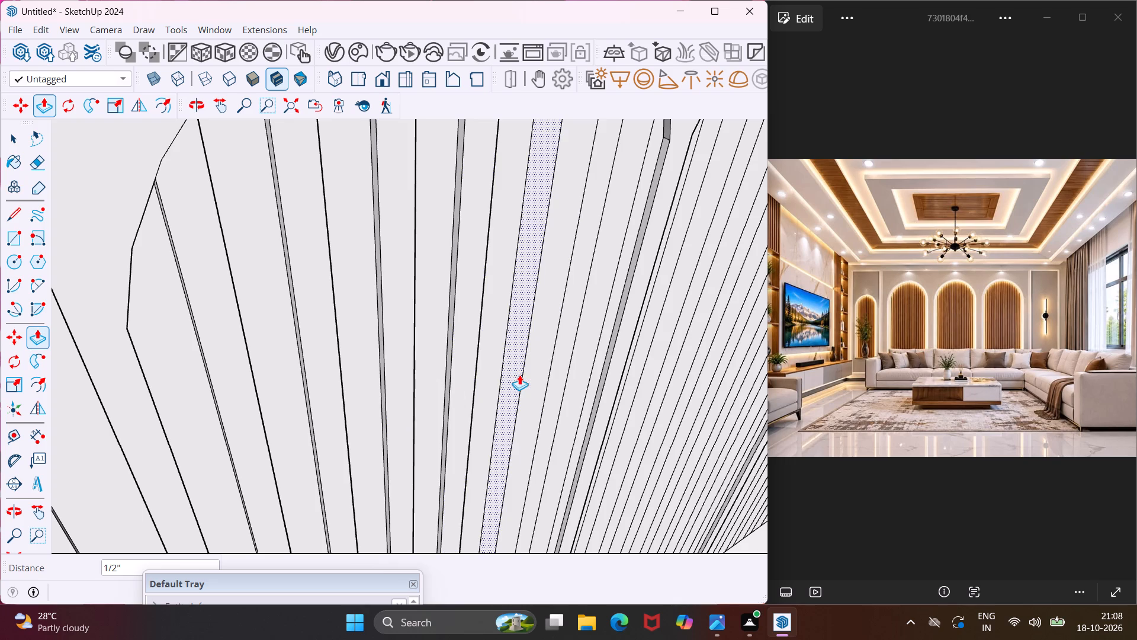
{"action": "left_click", "coordinate": [519, 373]}
{"action": "left_click", "coordinate": [459, 401]}
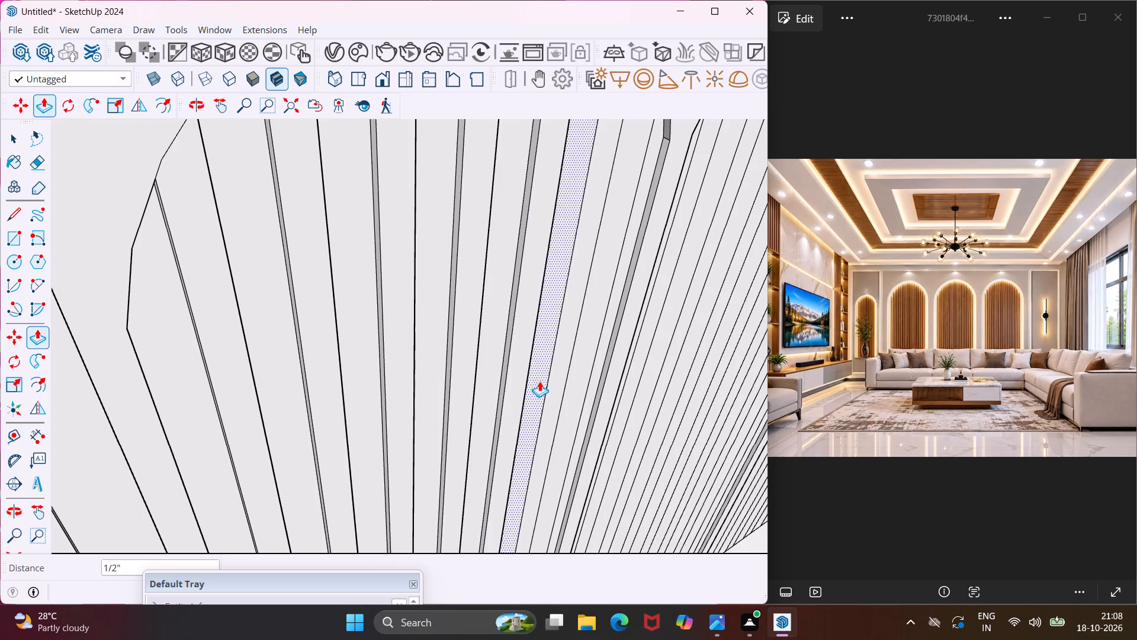
{"action": "left_click", "coordinate": [554, 377]}
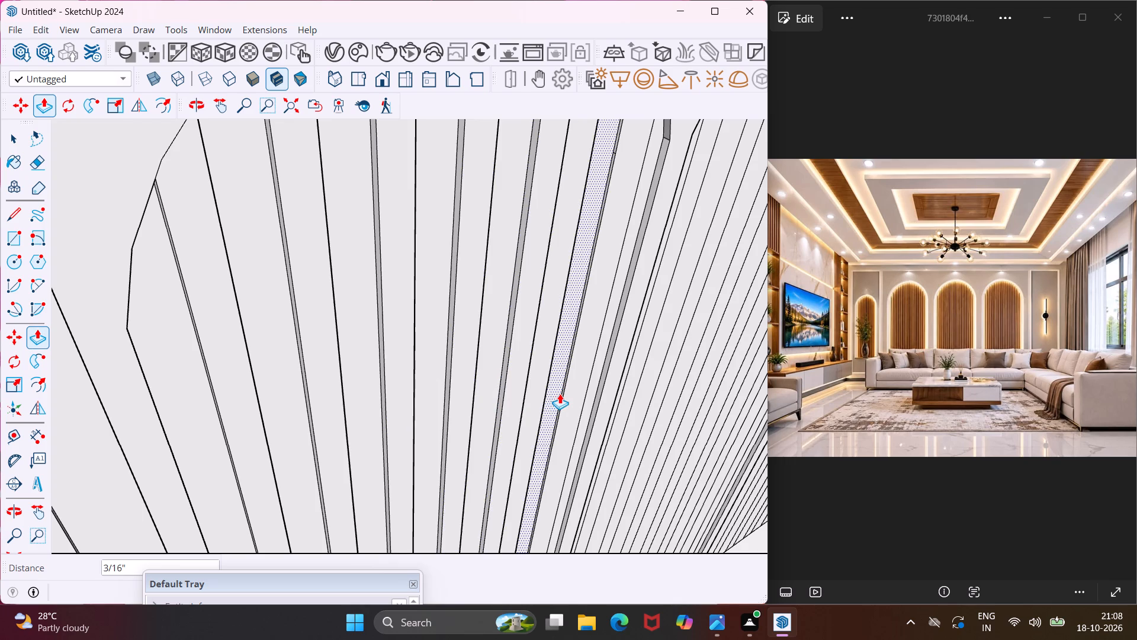
{"action": "key", "text": "ctrl+z"}
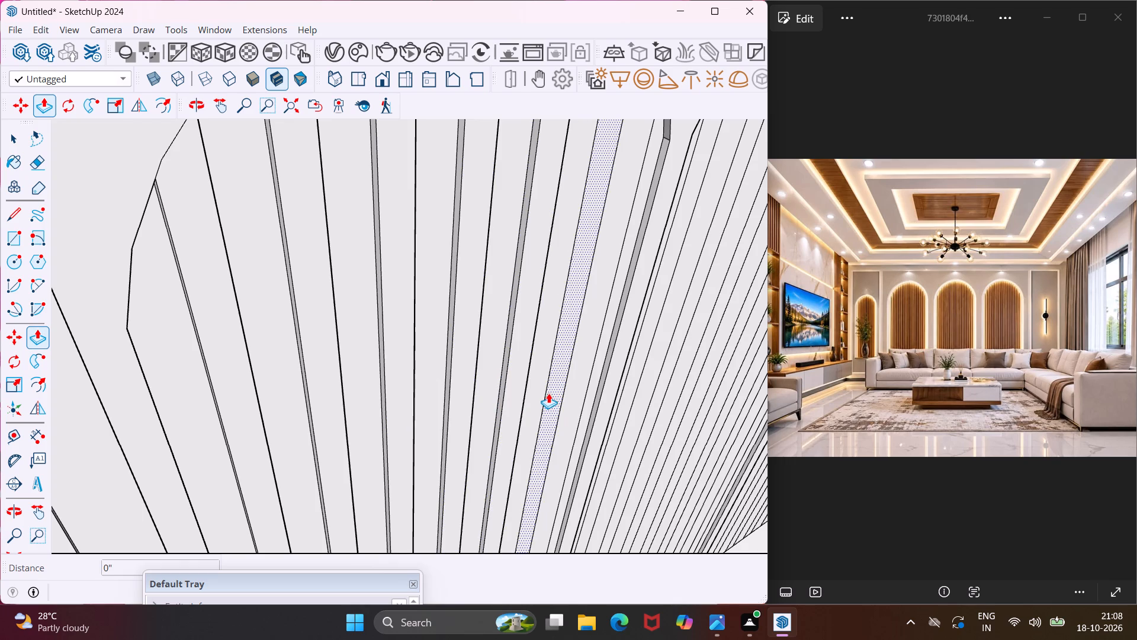
{"action": "left_click", "coordinate": [548, 393]}
{"action": "key", "text": "ctrl+z"}
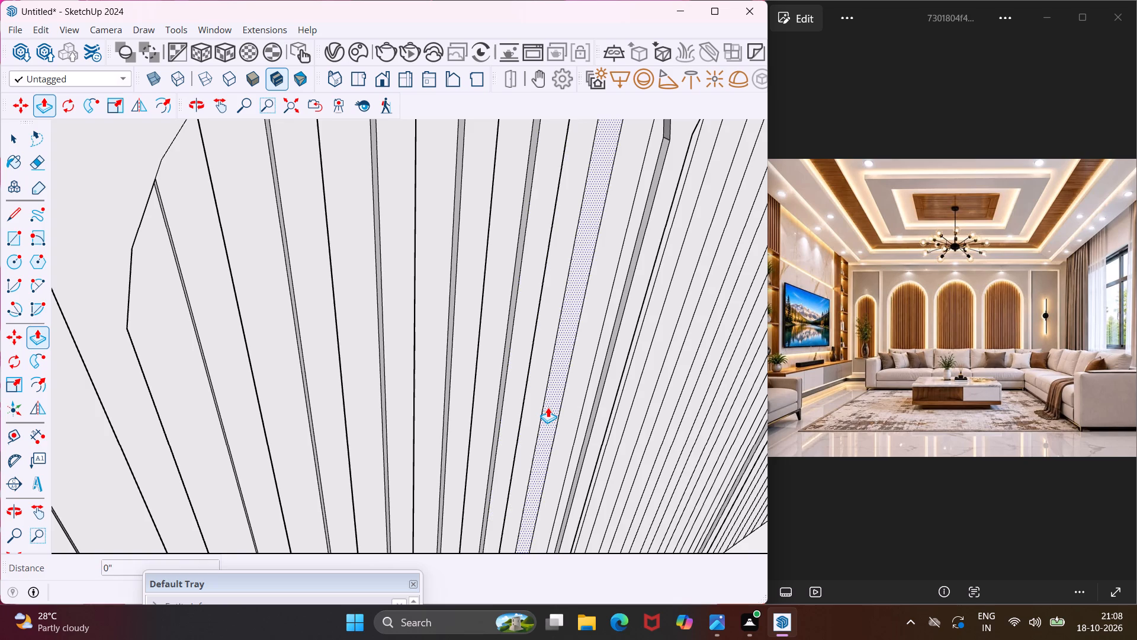
{"action": "left_click", "coordinate": [549, 402]}
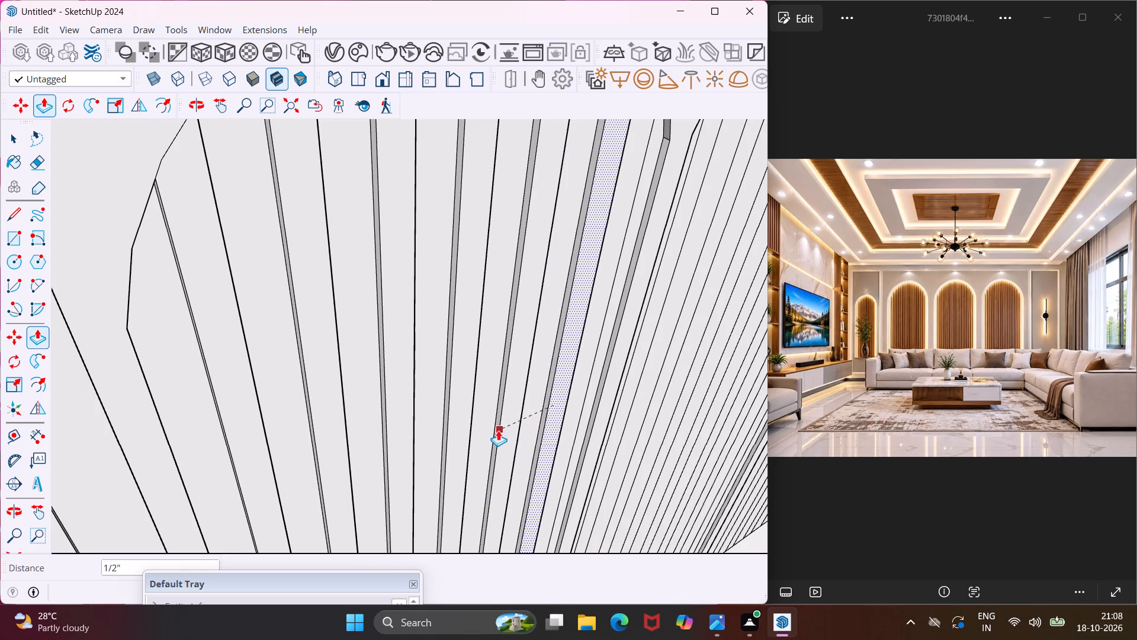
{"action": "left_click", "coordinate": [497, 430]}
Push/Pull the last narrow strip at the far edge of the large arch nearest the TV wall outward by 1/2".
{"action": "left_click", "coordinate": [589, 398]}
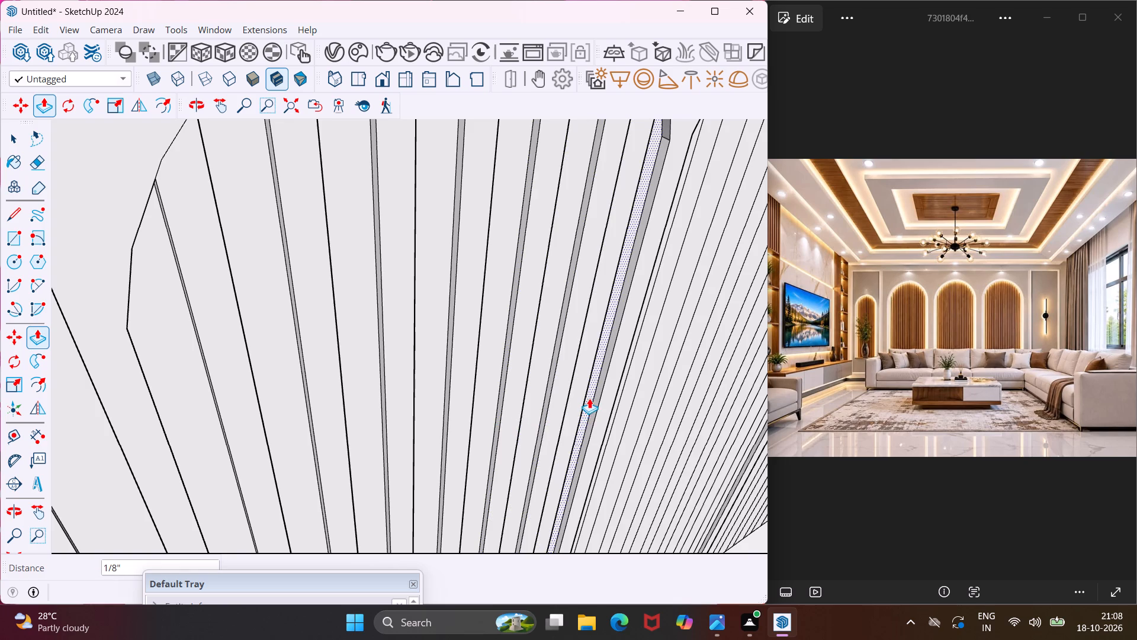
{"action": "key", "text": "ctrl+z"}
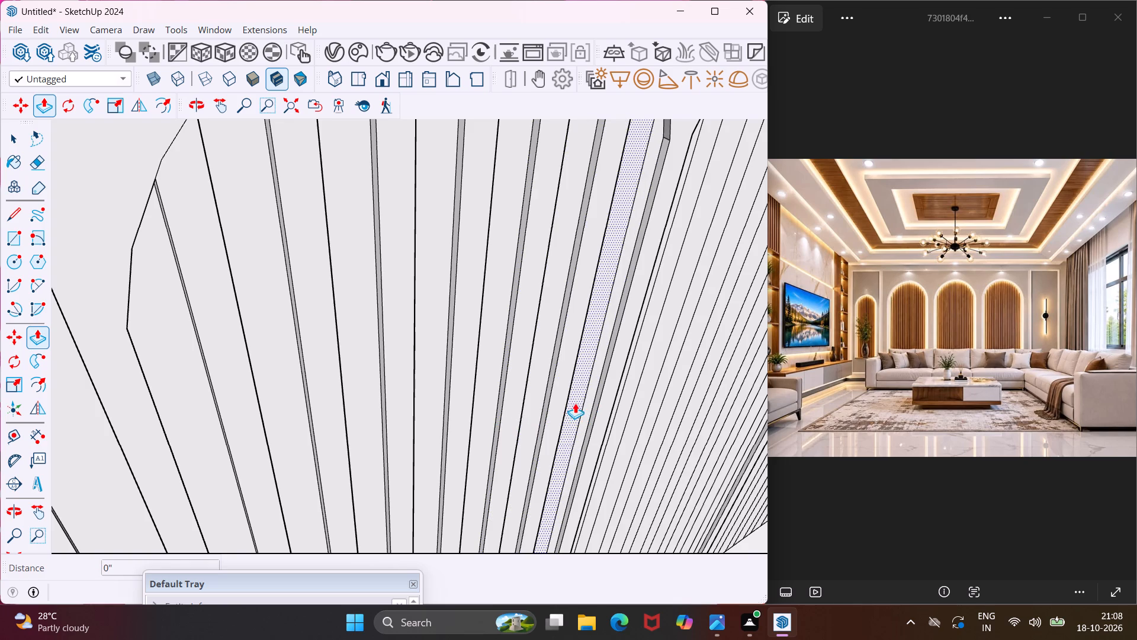
{"action": "left_click", "coordinate": [588, 392]}
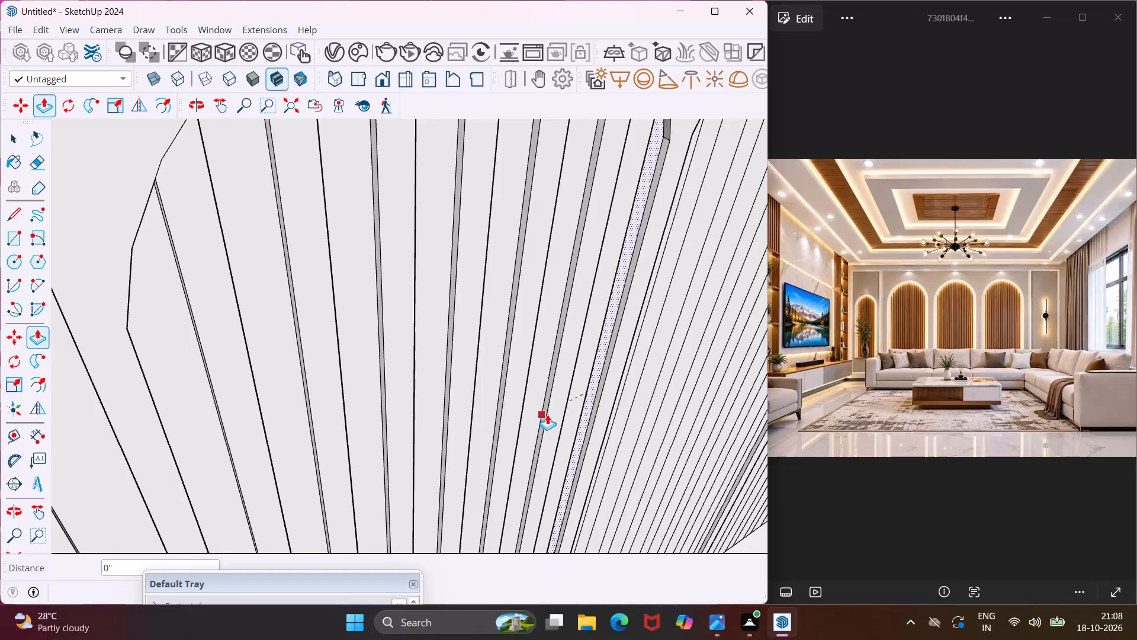
{"action": "left_click", "coordinate": [551, 412]}
Push/Pull the first three alternate narrow strips of the middle large arch outward by 1/2" each.
{"action": "scroll", "coordinate": [555, 412], "scroll_direction": "down", "scroll_amount": 5}
{"action": "middle_click_drag", "start_coordinate": [557, 402], "coordinate": [526, 383]}
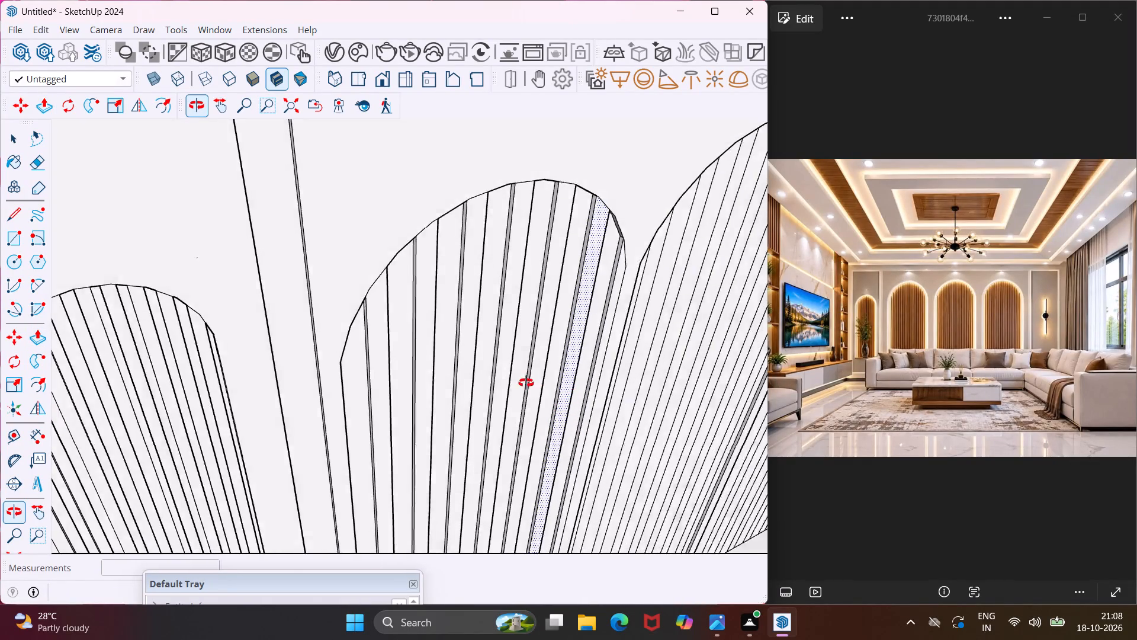
{"action": "middle_click_drag", "start_coordinate": [526, 383], "coordinate": [476, 360]}
{"action": "scroll", "coordinate": [451, 344], "scroll_direction": "down", "scroll_amount": 4}
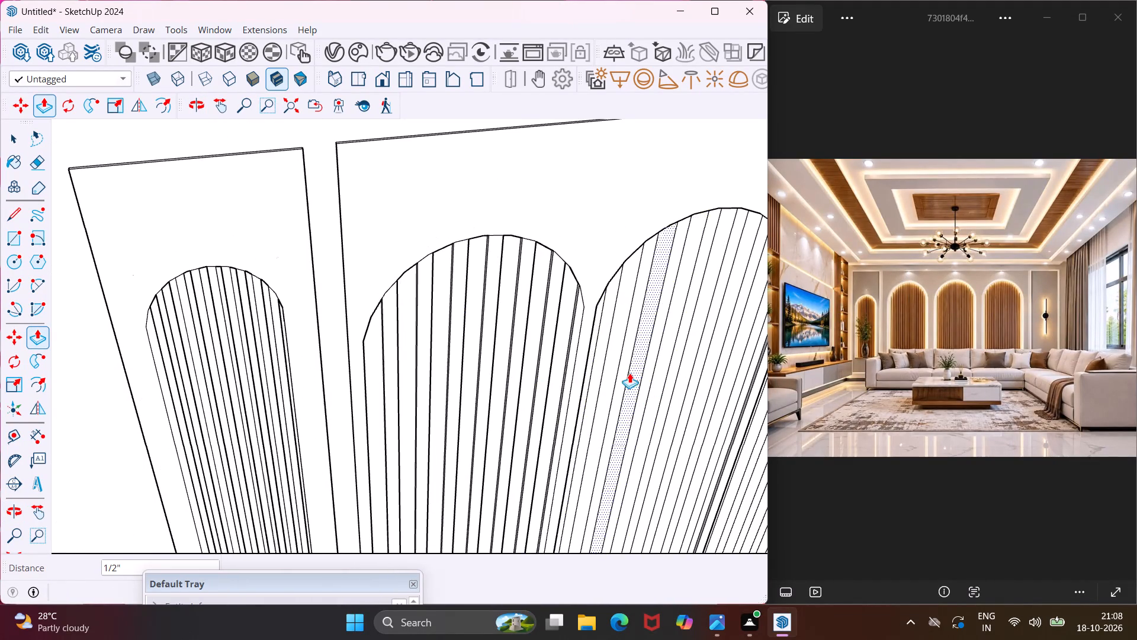
{"action": "scroll", "coordinate": [627, 367], "scroll_direction": "up", "scroll_amount": 5}
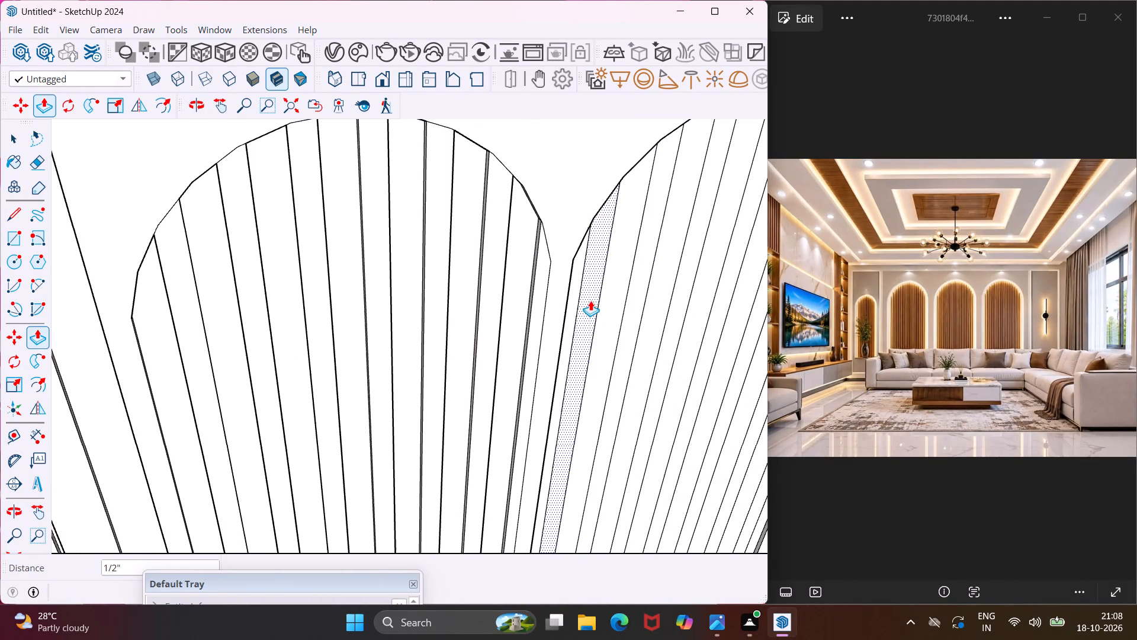
{"action": "left_click", "coordinate": [590, 296]}
{"action": "left_click", "coordinate": [547, 348]}
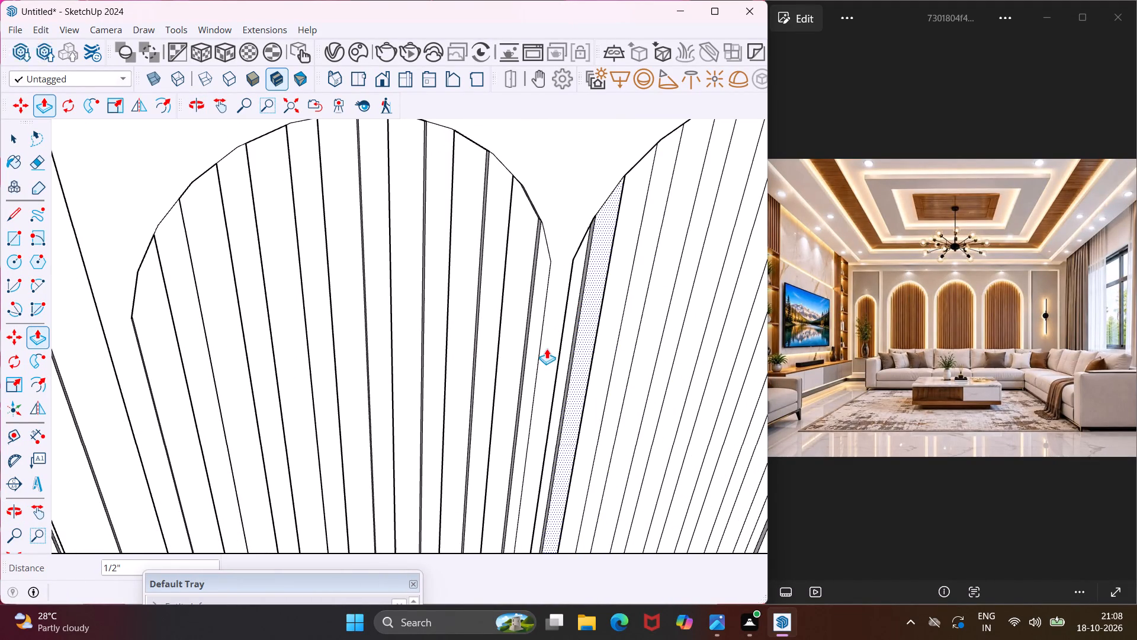
{"action": "left_click", "coordinate": [627, 325]}
{"action": "left_click", "coordinate": [590, 357]}
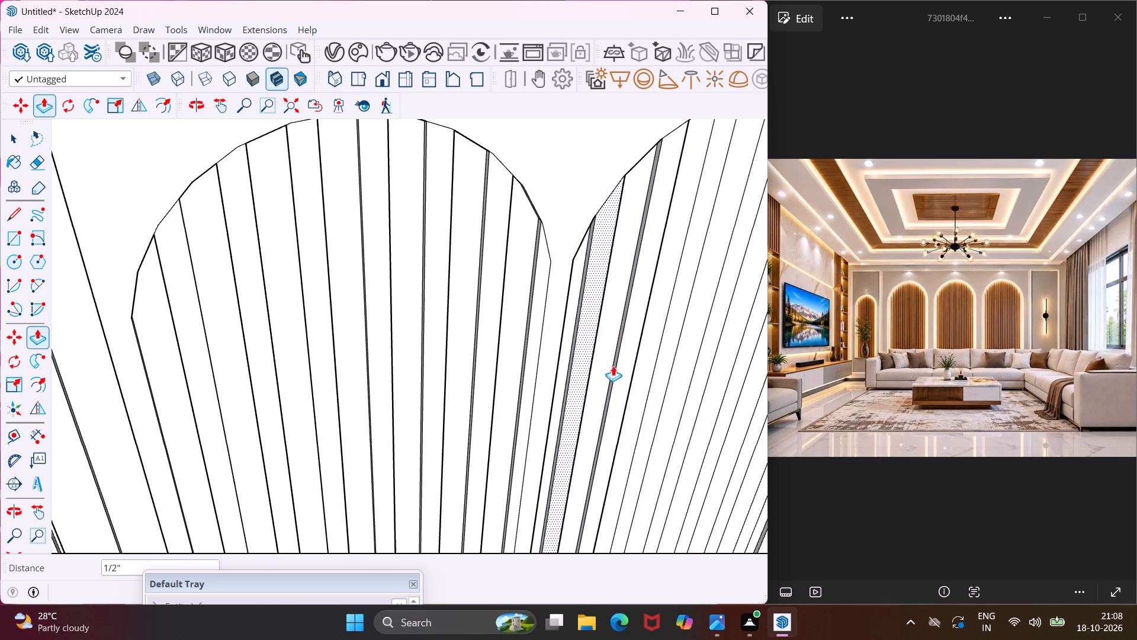
{"action": "left_click", "coordinate": [656, 375]}
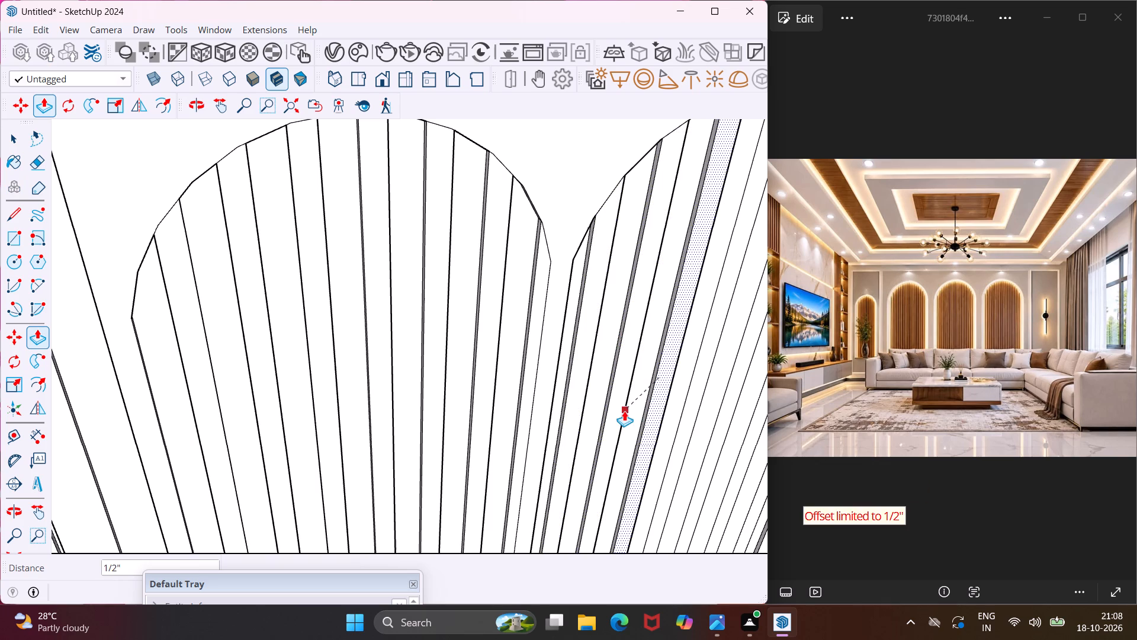
{"action": "left_click", "coordinate": [624, 409]}
Push/Pull the next two alternate narrow strips of the middle large arch outward by 1/2" each.
{"action": "scroll", "coordinate": [624, 409], "scroll_direction": "down", "scroll_amount": 4}
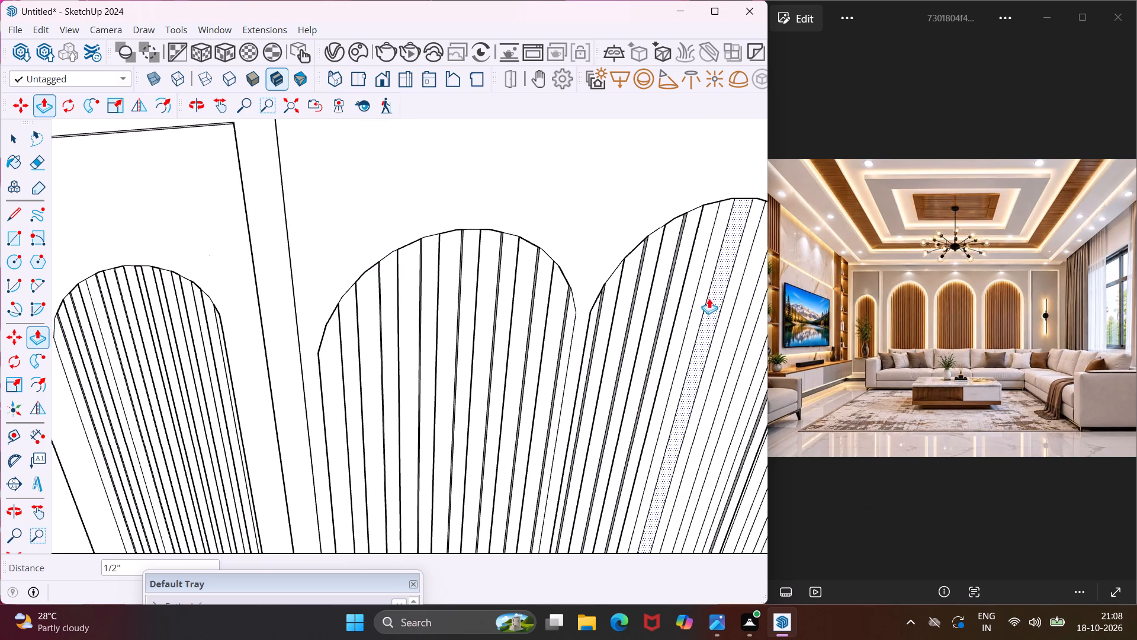
{"action": "scroll", "coordinate": [708, 295], "scroll_direction": "up", "scroll_amount": 3}
{"action": "left_click", "coordinate": [695, 302]}
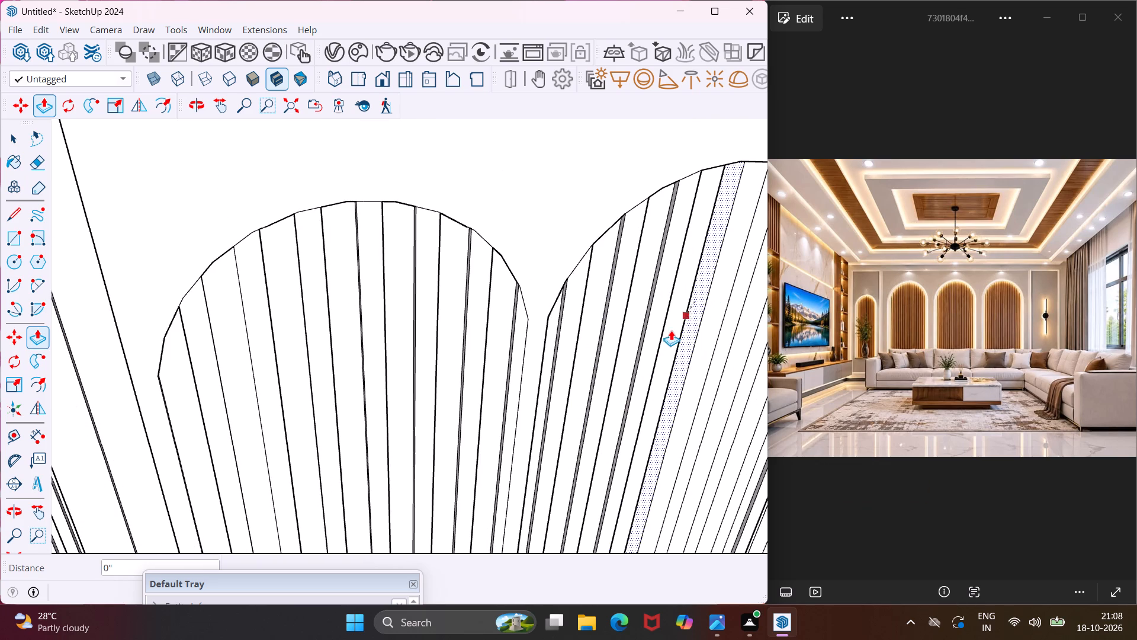
{"action": "left_click", "coordinate": [659, 339]}
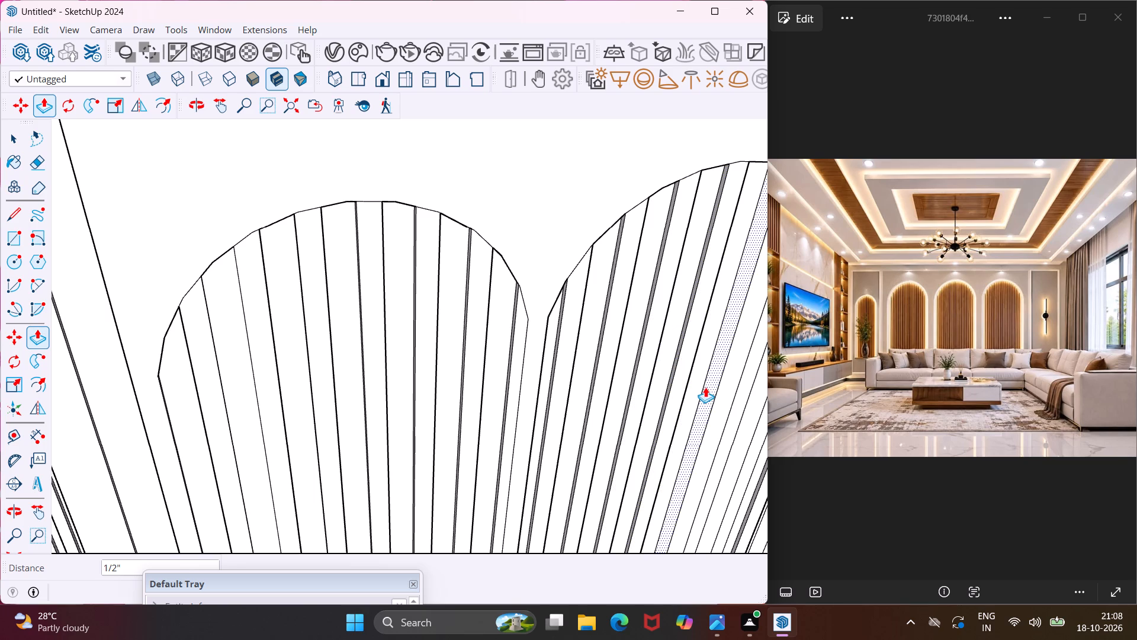
{"action": "left_click", "coordinate": [705, 387]}
{"action": "left_click", "coordinate": [671, 411]}
Push/Pull the last two alternate narrow strips of the middle large arch outward by 1/2" each.
{"action": "scroll", "coordinate": [660, 402], "scroll_direction": "down", "scroll_amount": 4}
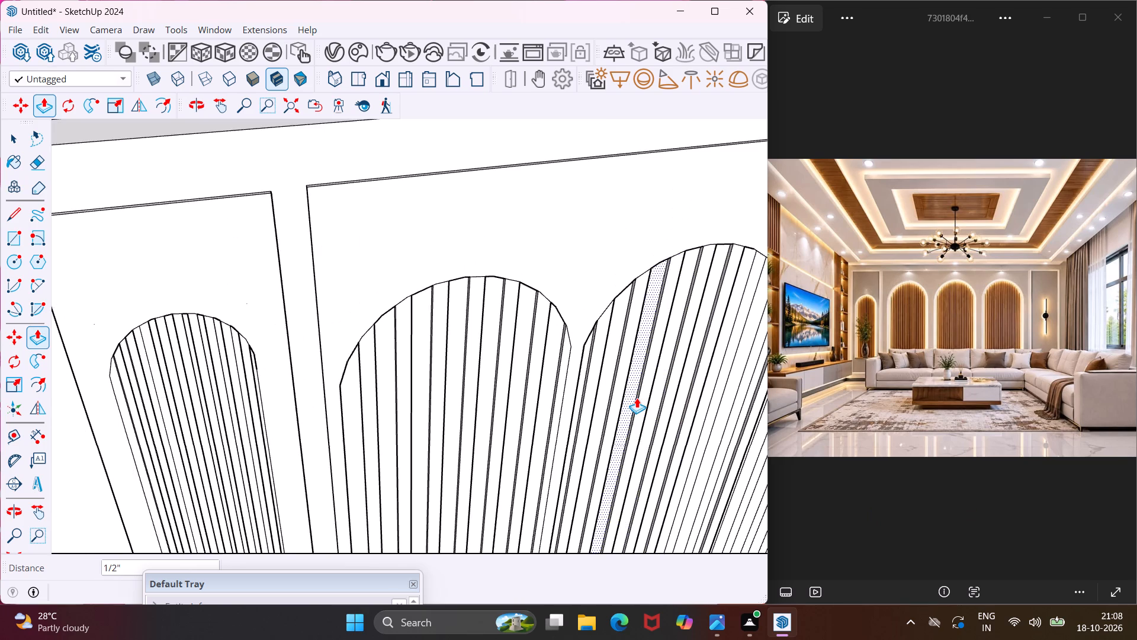
{"action": "scroll", "coordinate": [637, 398], "scroll_direction": "down", "scroll_amount": 3}
{"action": "scroll", "coordinate": [728, 306], "scroll_direction": "up", "scroll_amount": 6}
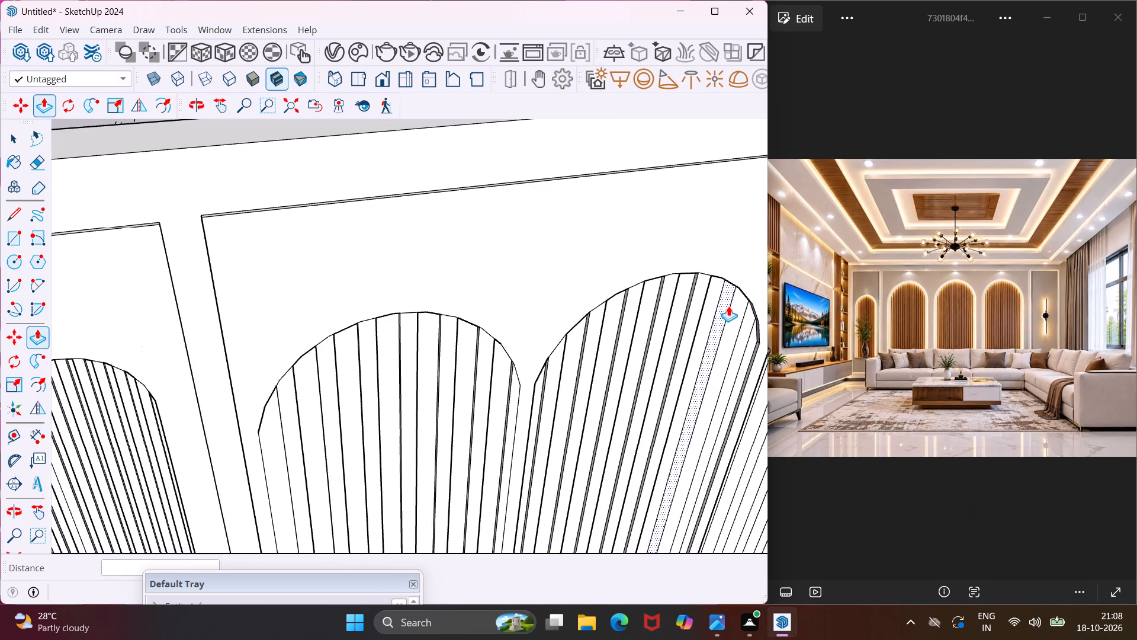
{"action": "scroll", "coordinate": [728, 306], "scroll_direction": "up", "scroll_amount": 6}
{"action": "middle_click_drag", "start_coordinate": [728, 302], "coordinate": [634, 273]}
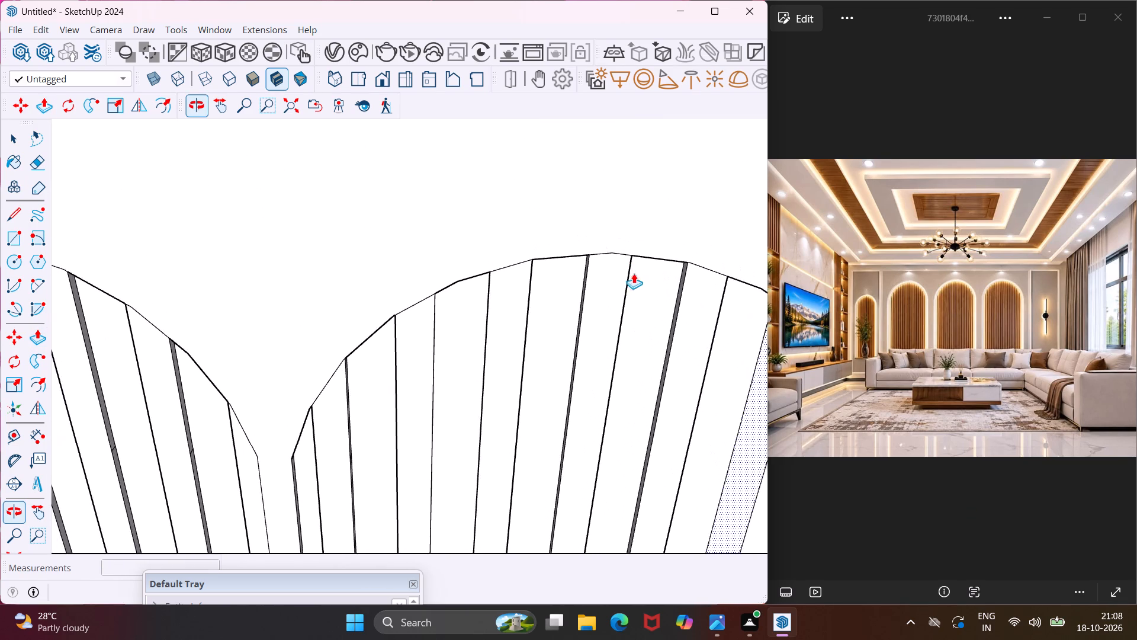
{"action": "middle_click_drag", "start_coordinate": [634, 273], "coordinate": [635, 273]}
{"action": "scroll", "coordinate": [618, 266], "scroll_direction": "down", "scroll_amount": 7}
{"action": "scroll", "coordinate": [698, 354], "scroll_direction": "up", "scroll_amount": 3}
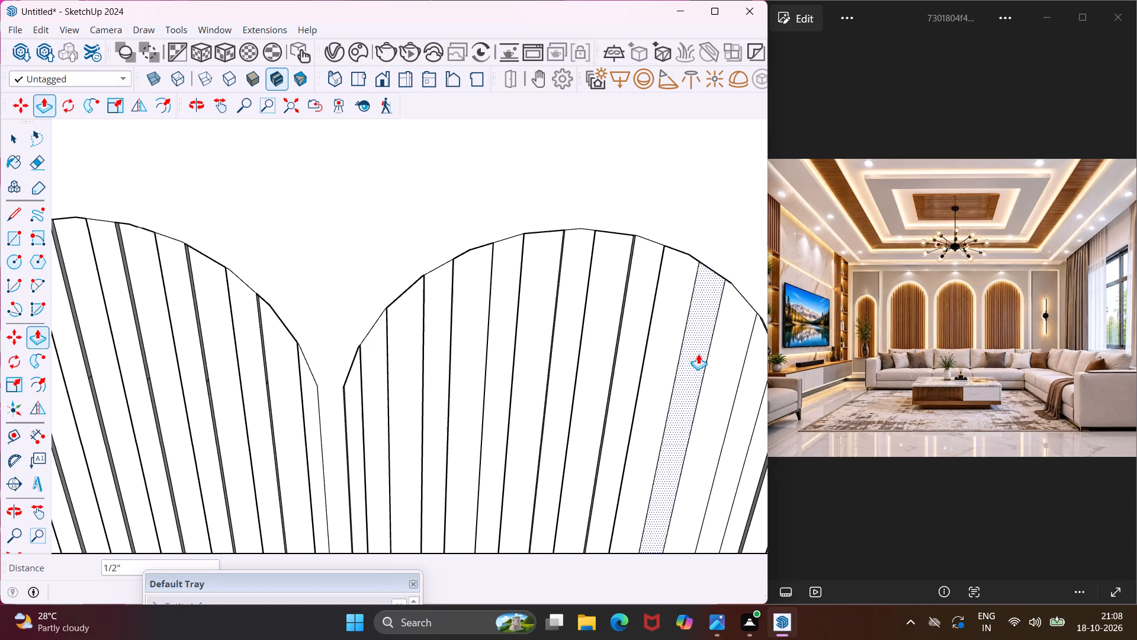
{"action": "left_click", "coordinate": [698, 352]}
{"action": "left_click", "coordinate": [616, 405]}
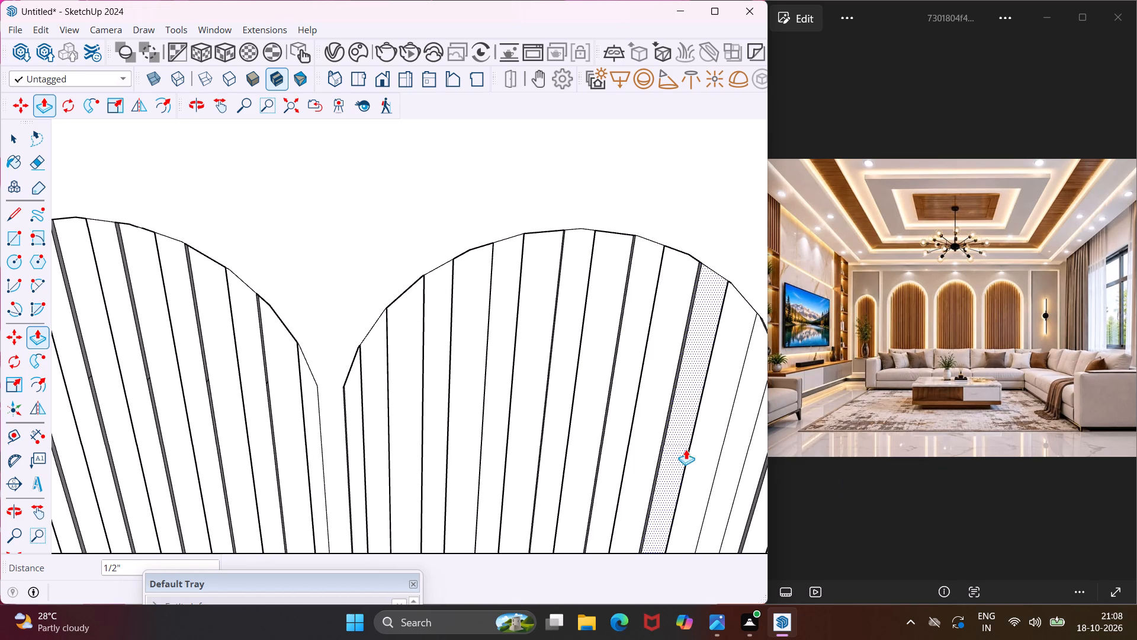
{"action": "left_click", "coordinate": [722, 474]}
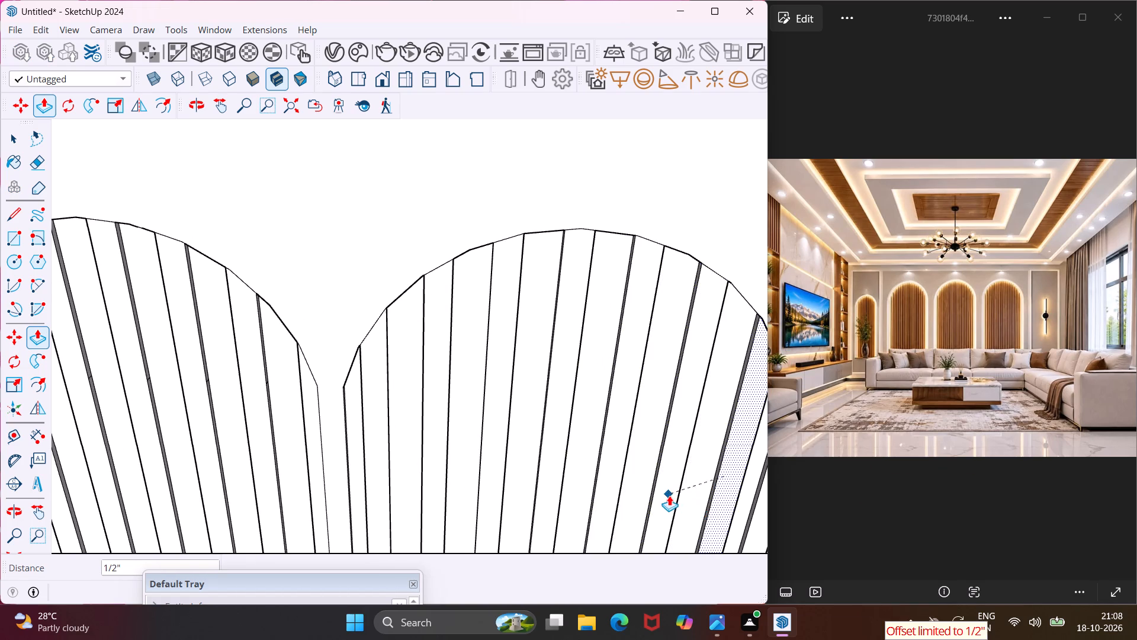
{"action": "left_click", "coordinate": [669, 492]}
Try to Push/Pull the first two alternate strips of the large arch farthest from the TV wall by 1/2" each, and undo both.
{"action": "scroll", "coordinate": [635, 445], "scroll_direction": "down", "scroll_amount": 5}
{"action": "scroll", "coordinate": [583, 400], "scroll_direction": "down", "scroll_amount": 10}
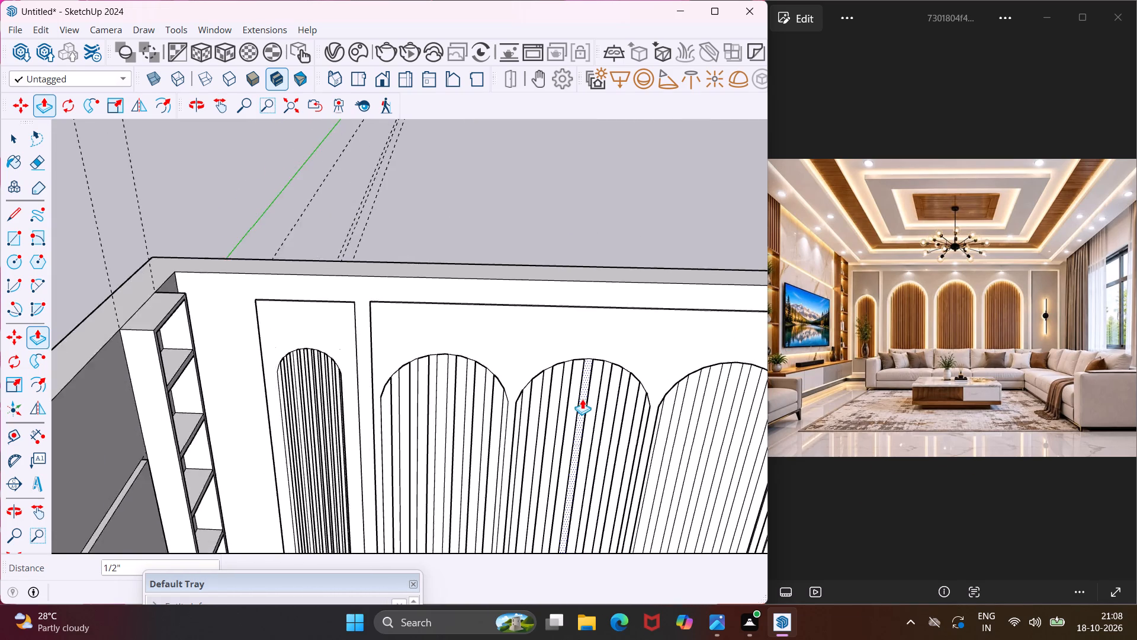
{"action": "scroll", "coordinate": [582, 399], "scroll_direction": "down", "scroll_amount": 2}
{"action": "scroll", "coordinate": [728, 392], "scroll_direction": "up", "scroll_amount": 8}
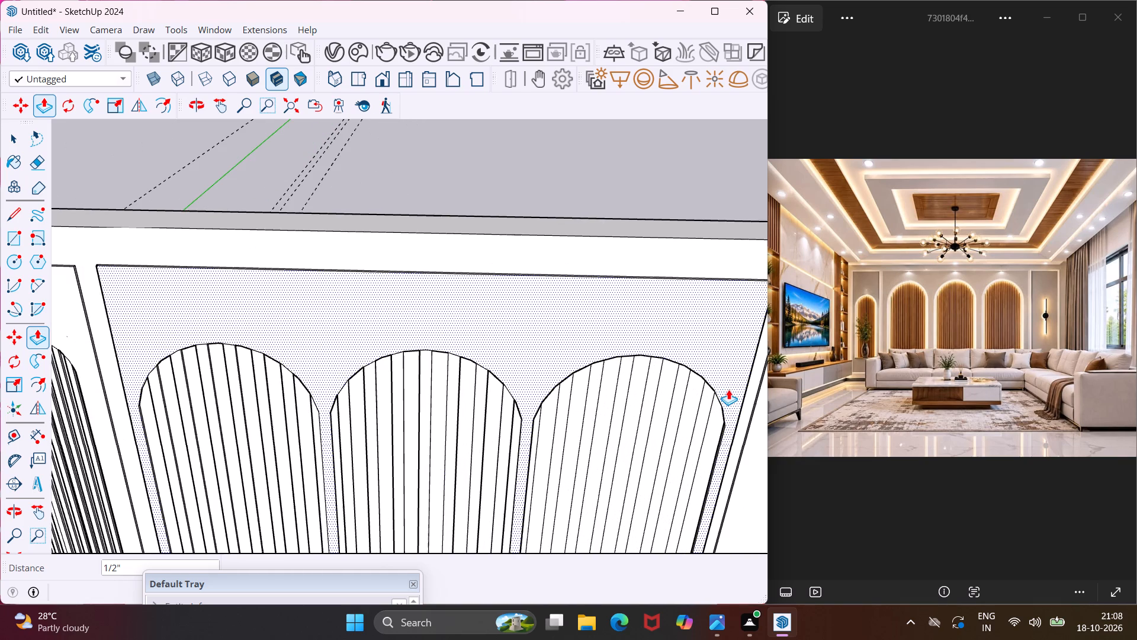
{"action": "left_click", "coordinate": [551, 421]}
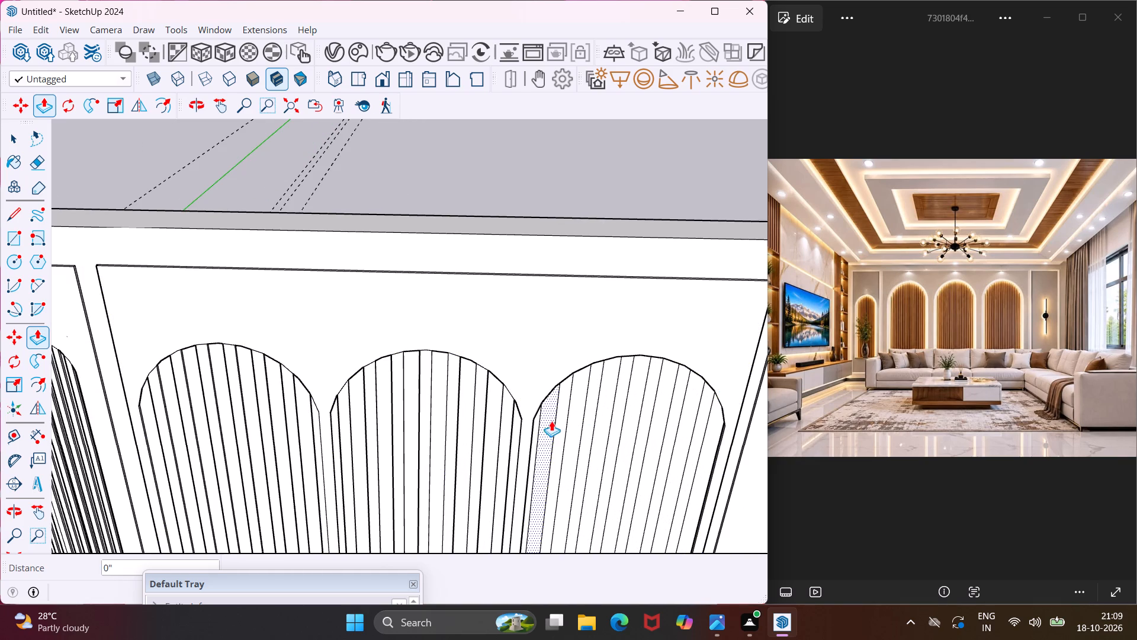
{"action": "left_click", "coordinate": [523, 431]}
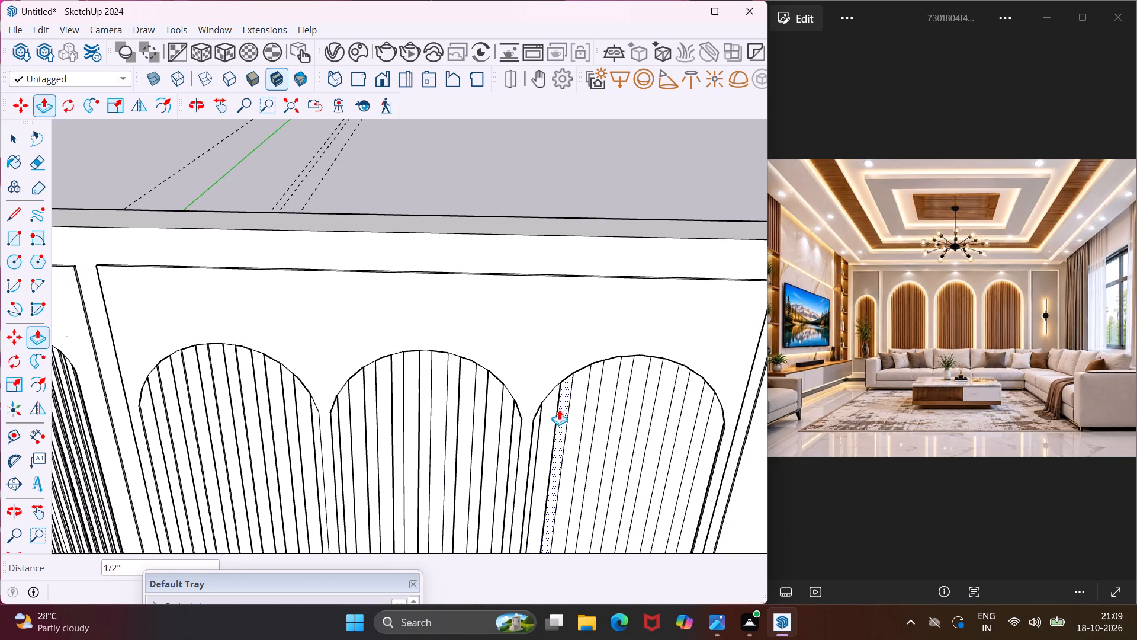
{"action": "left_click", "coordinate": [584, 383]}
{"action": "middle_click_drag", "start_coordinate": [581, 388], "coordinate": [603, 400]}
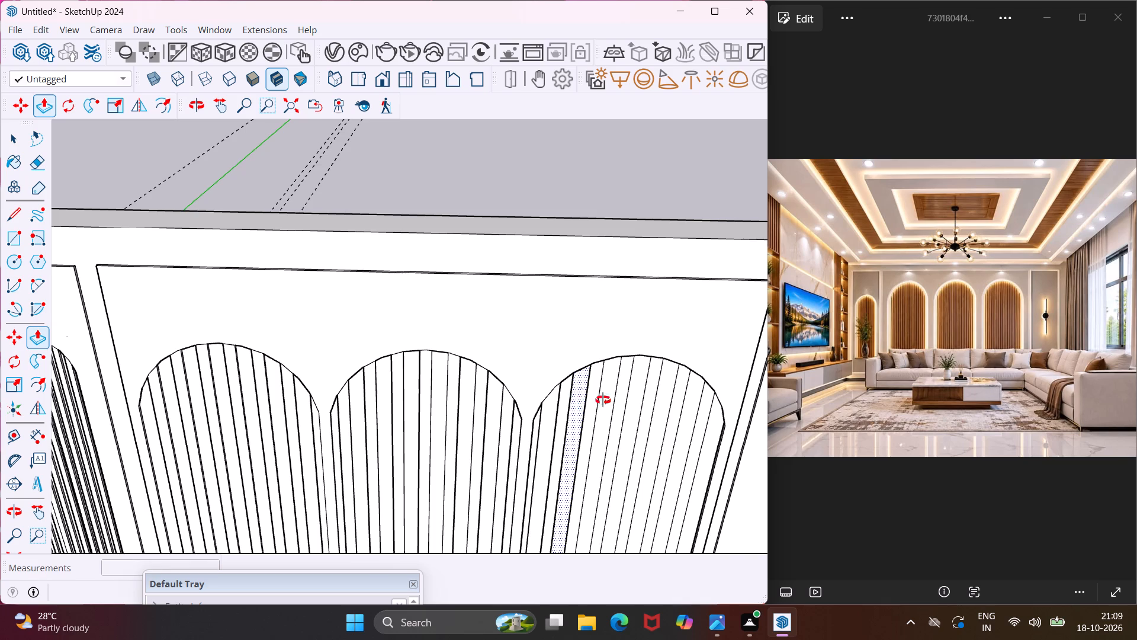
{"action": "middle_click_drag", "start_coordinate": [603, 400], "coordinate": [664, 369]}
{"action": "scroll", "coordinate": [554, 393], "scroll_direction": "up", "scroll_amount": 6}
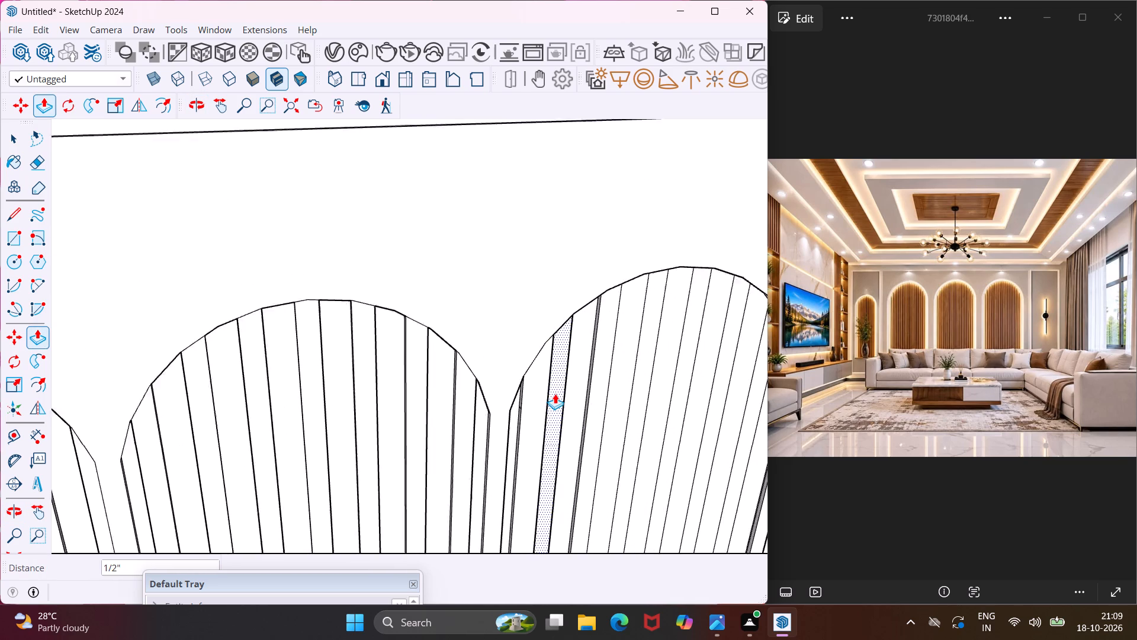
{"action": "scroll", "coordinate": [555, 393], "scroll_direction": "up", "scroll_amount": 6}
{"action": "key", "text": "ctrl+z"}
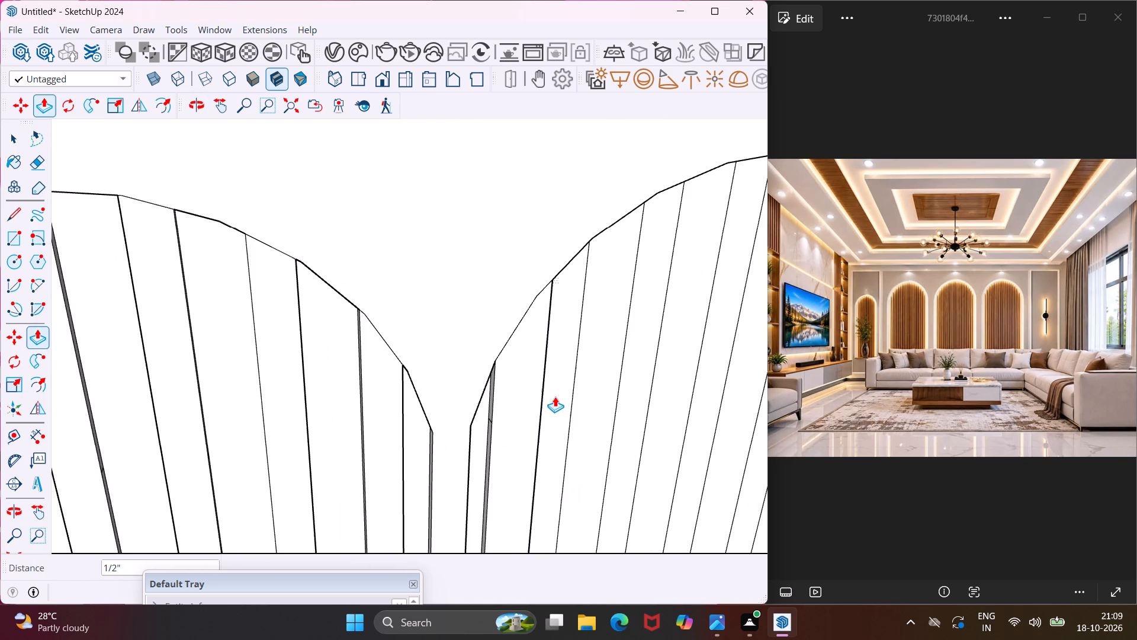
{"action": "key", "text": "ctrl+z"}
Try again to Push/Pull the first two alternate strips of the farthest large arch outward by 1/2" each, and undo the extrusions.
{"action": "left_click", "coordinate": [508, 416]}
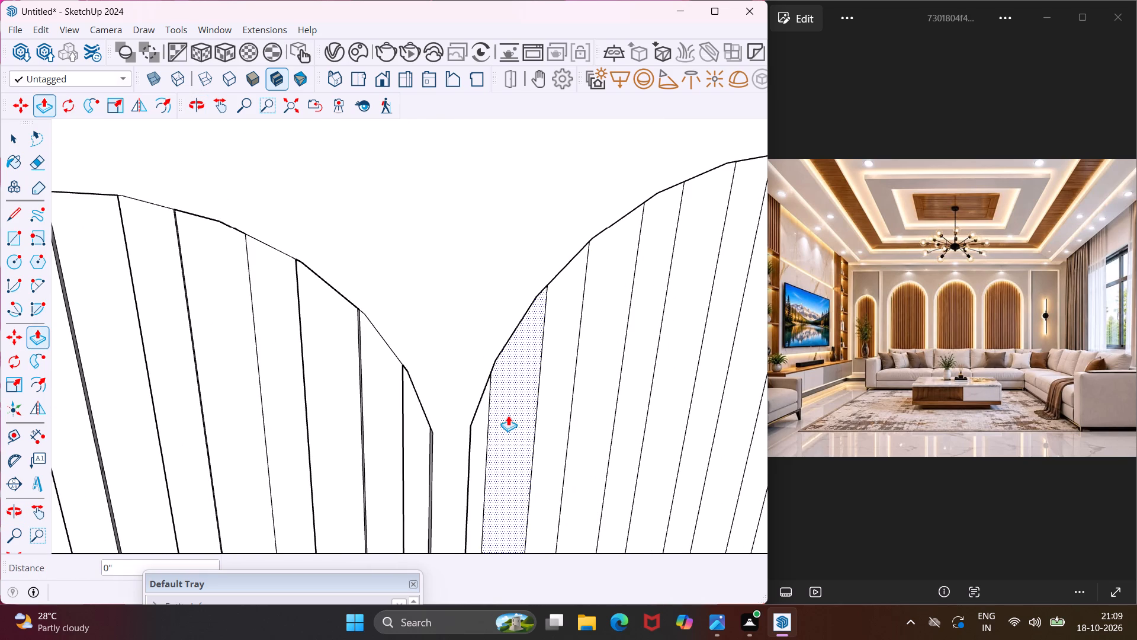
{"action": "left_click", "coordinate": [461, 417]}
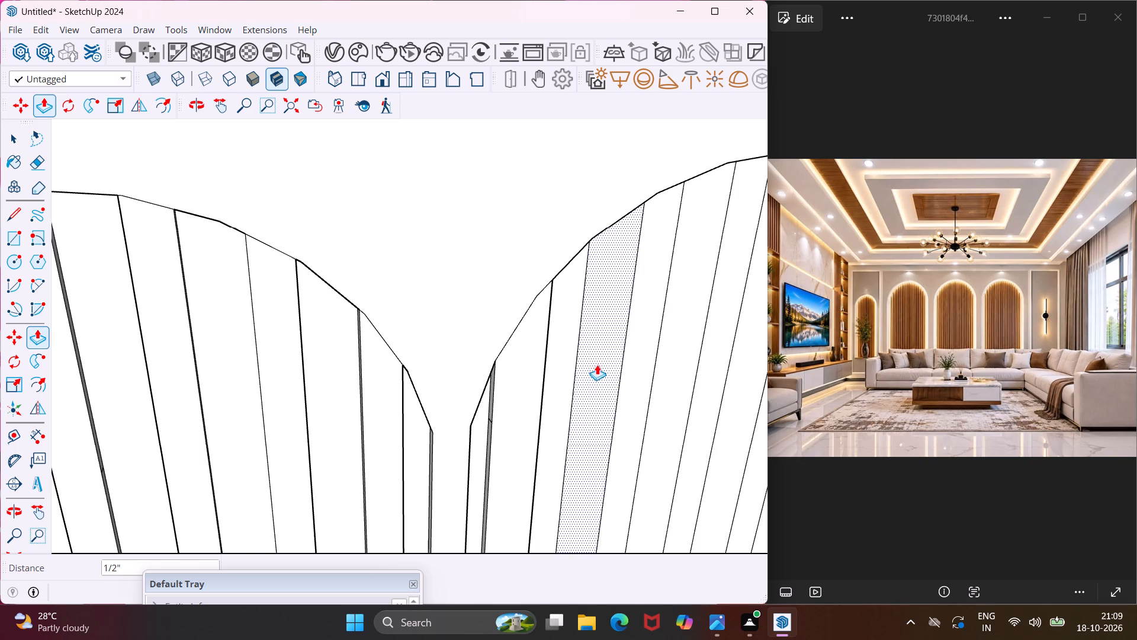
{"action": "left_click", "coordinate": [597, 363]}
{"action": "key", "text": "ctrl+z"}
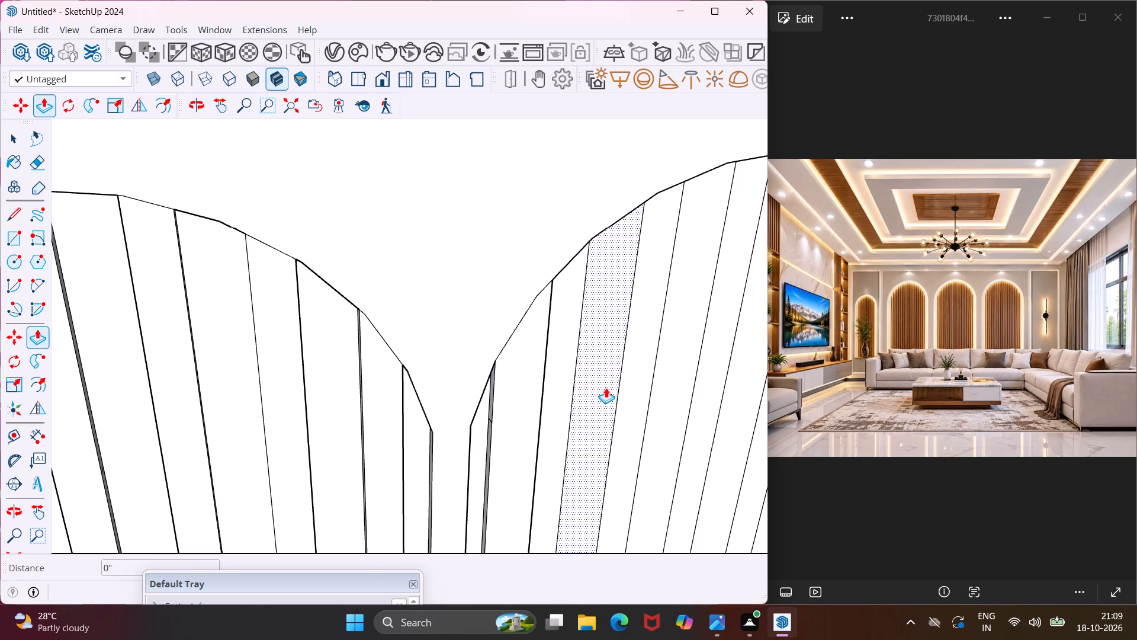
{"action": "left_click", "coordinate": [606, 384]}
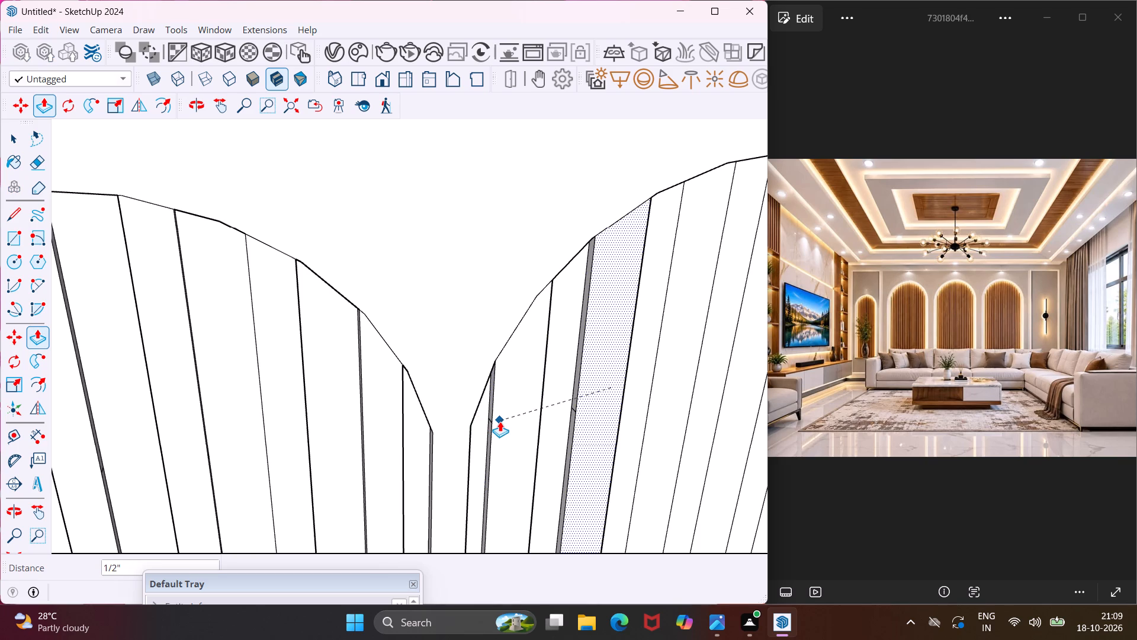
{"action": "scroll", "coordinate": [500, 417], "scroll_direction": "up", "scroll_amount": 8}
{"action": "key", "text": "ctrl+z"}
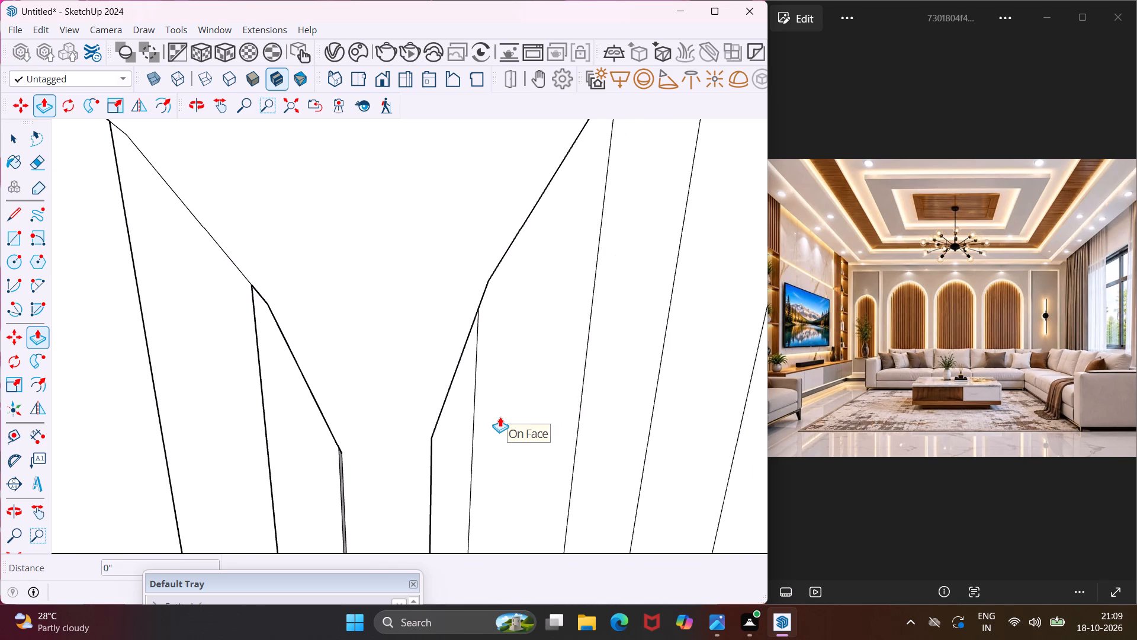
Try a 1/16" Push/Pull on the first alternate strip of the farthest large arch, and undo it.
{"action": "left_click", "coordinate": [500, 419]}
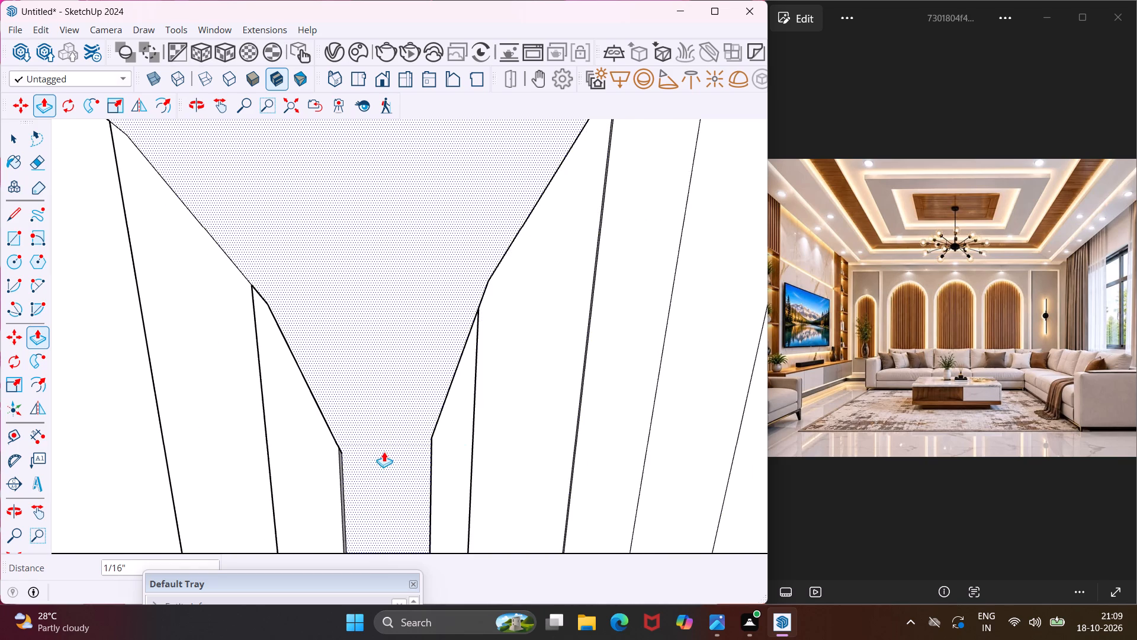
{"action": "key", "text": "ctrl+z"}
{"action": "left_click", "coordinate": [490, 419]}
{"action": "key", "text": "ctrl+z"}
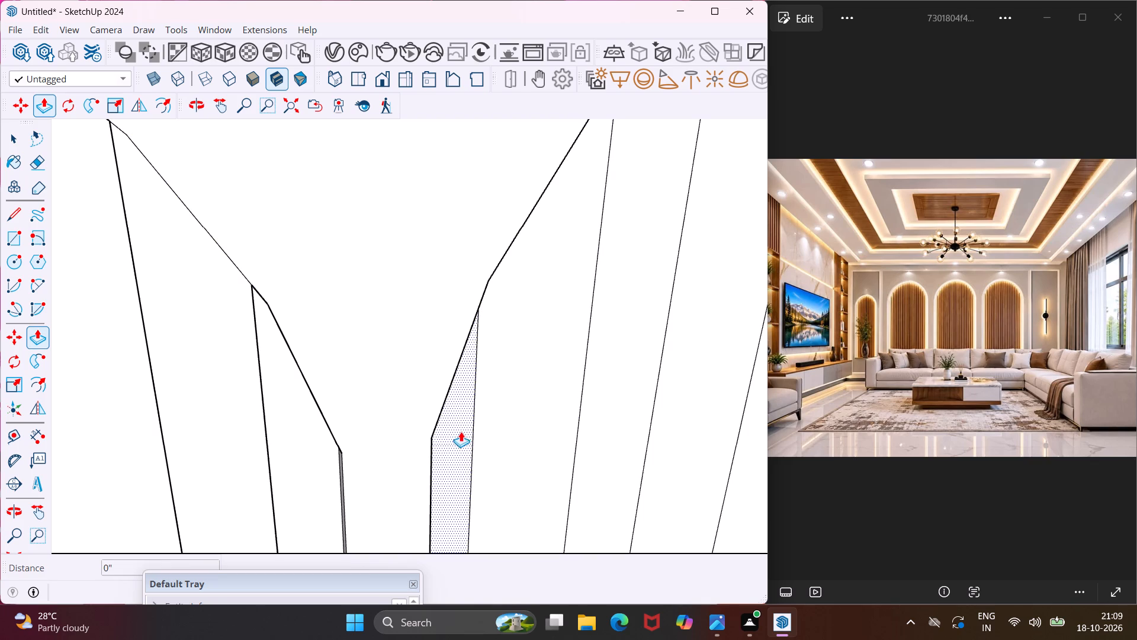
Push/Pull the first four alternate strips of the large arch farthest from the TV wall outward by 1/2" each.
{"action": "left_click", "coordinate": [486, 406]}
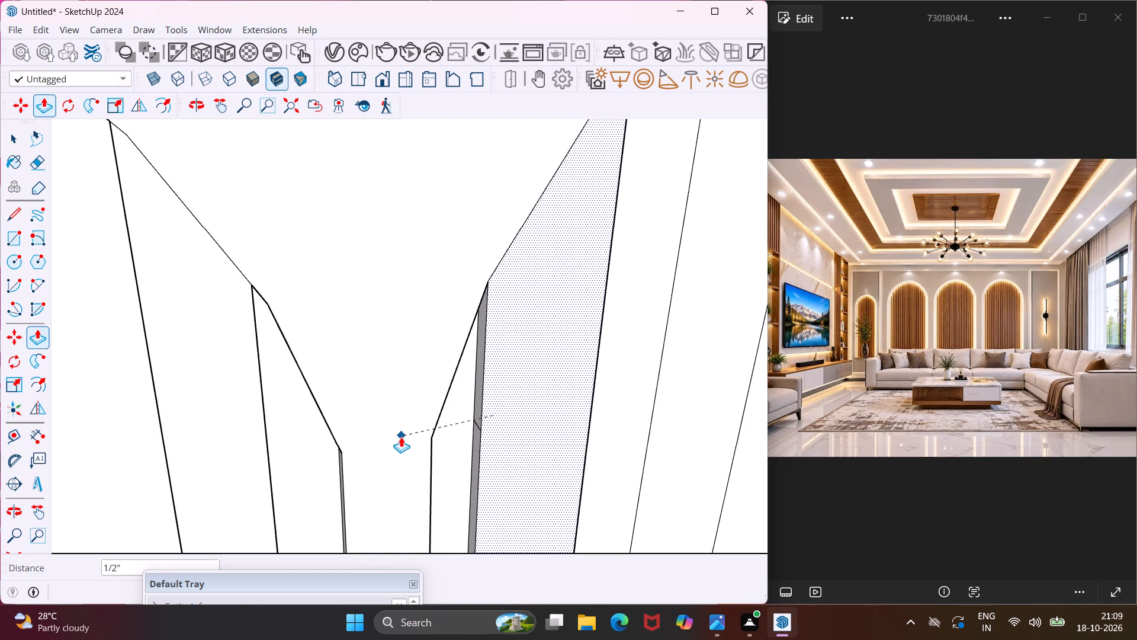
{"action": "left_click", "coordinate": [399, 436]}
{"action": "left_click", "coordinate": [669, 401]}
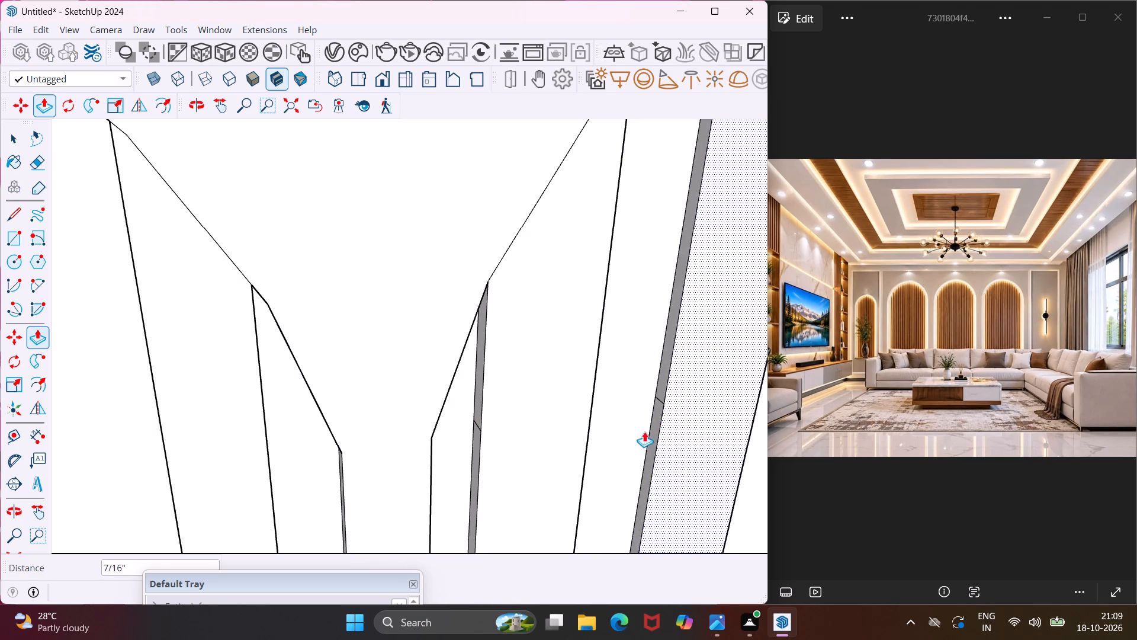
{"action": "left_click", "coordinate": [561, 460]}
{"action": "scroll", "coordinate": [525, 410], "scroll_direction": "down", "scroll_amount": 2}
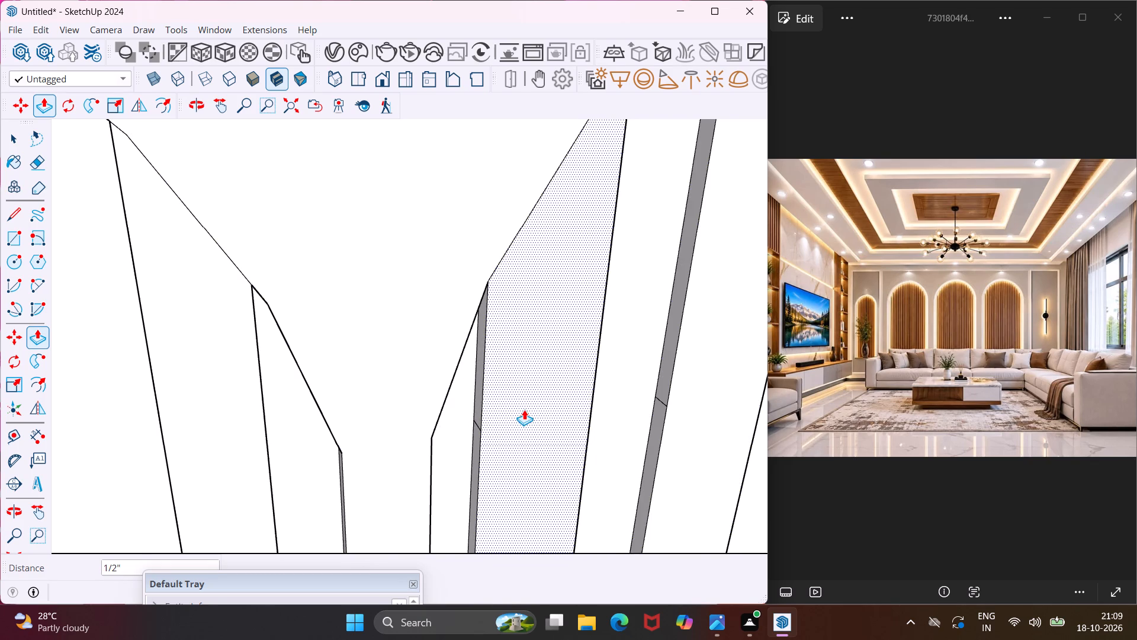
{"action": "scroll", "coordinate": [524, 409], "scroll_direction": "down", "scroll_amount": 9}
{"action": "scroll", "coordinate": [678, 337], "scroll_direction": "up", "scroll_amount": 3}
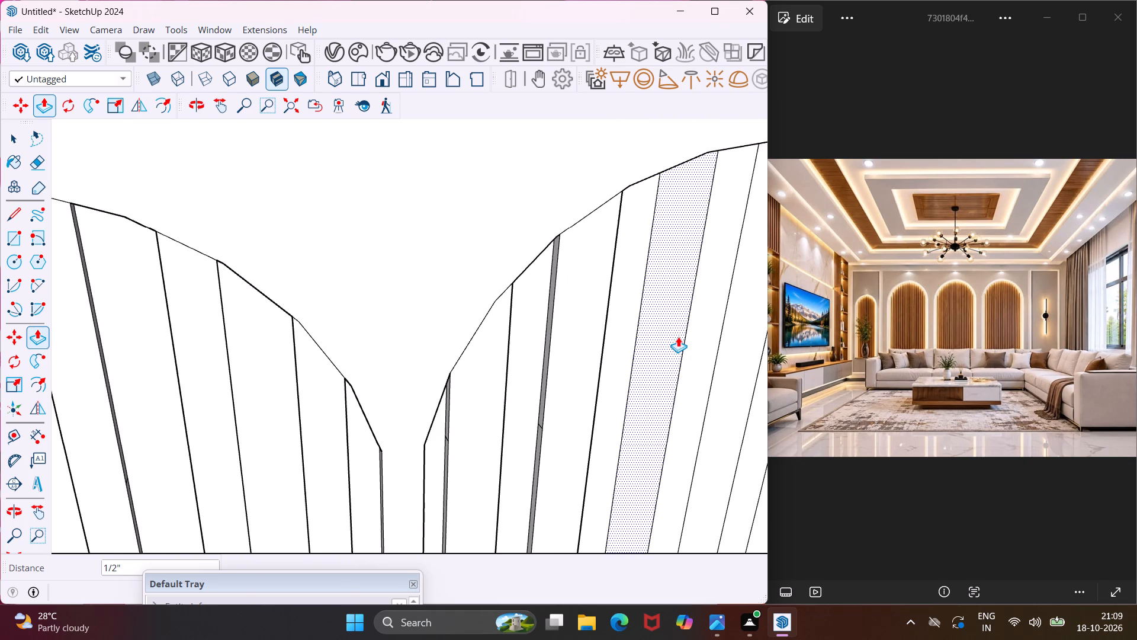
{"action": "left_click", "coordinate": [678, 335]}
{"action": "left_click", "coordinate": [563, 422]}
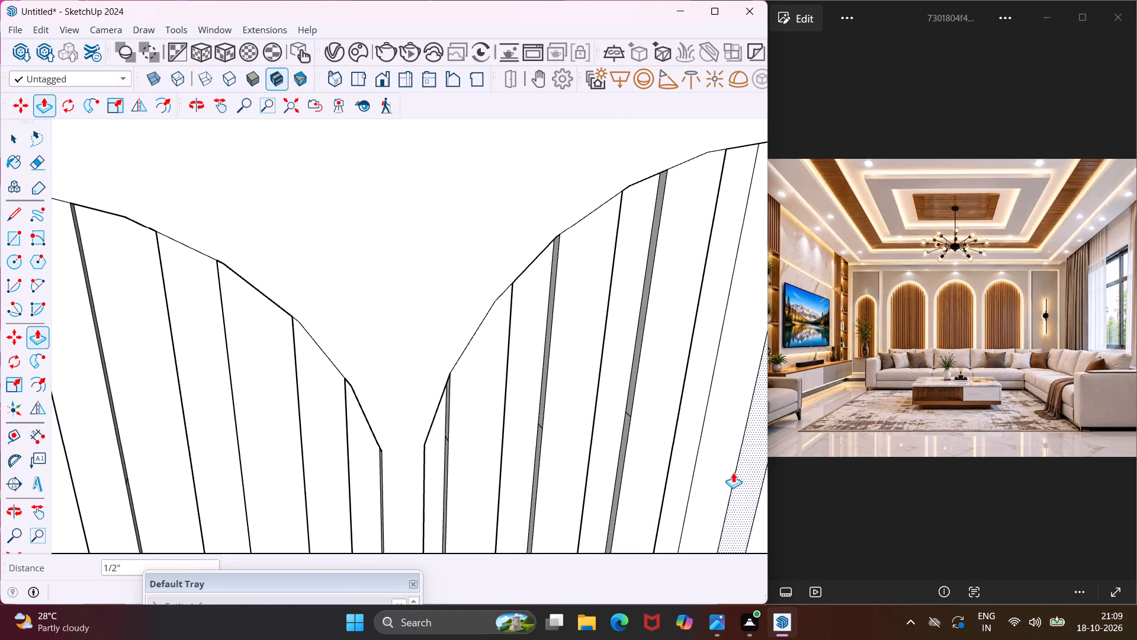
{"action": "left_click", "coordinate": [697, 476]}
{"action": "left_click", "coordinate": [621, 498]}
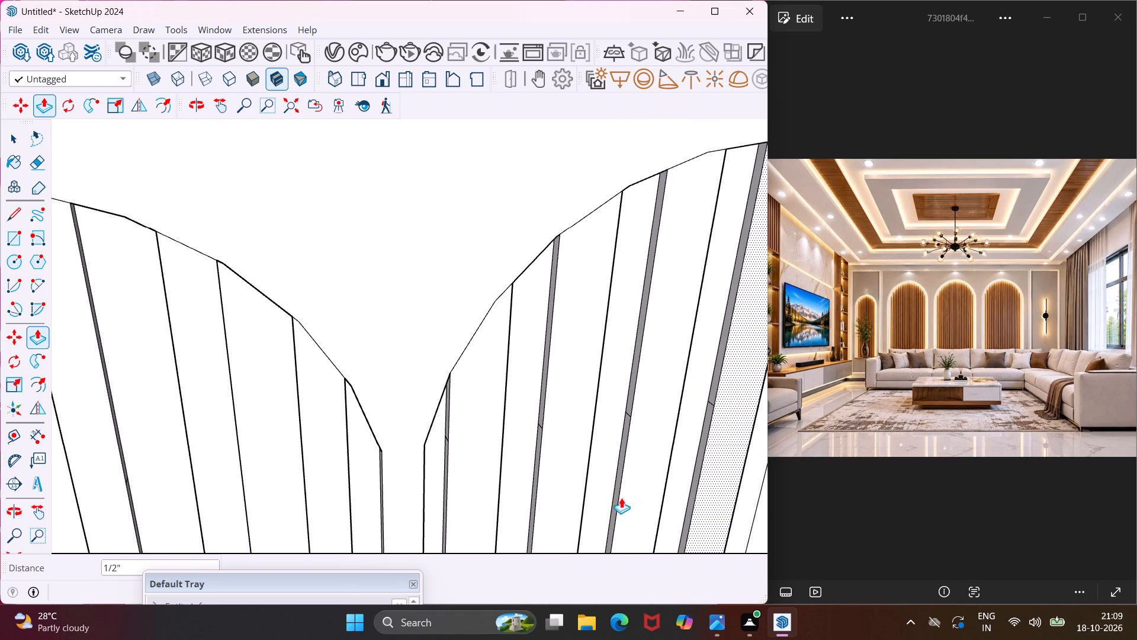
Push/Pull the last three alternate strips of the farthest large arch outward by 1/2" each.
{"action": "scroll", "coordinate": [638, 469], "scroll_direction": "down", "scroll_amount": 8}
{"action": "scroll", "coordinate": [724, 463], "scroll_direction": "up", "scroll_amount": 3}
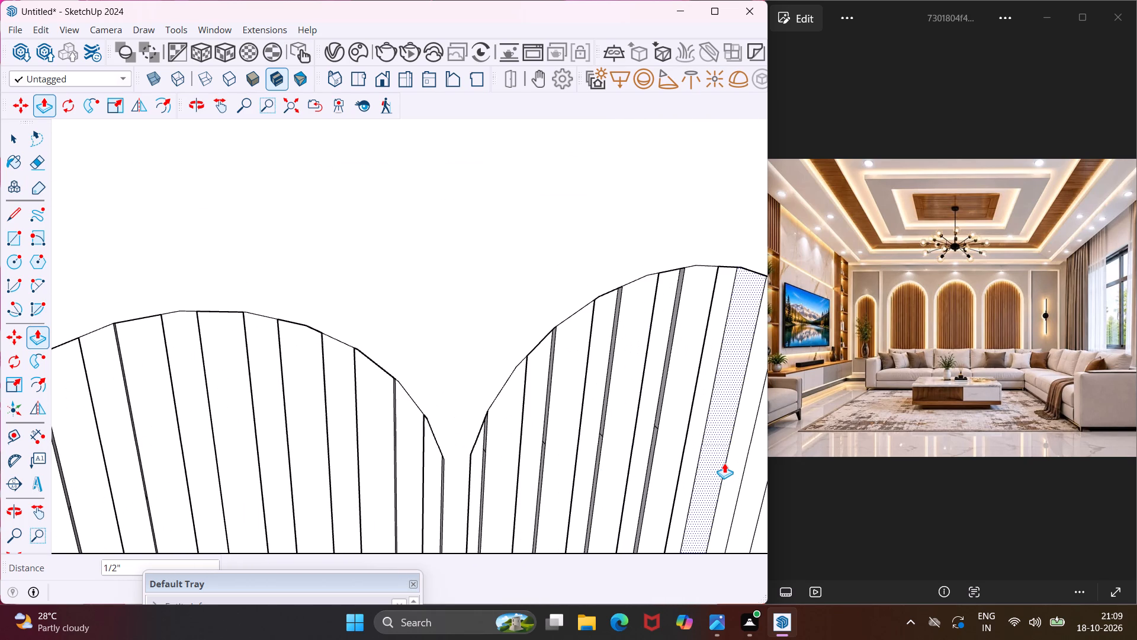
{"action": "left_click", "coordinate": [718, 465]}
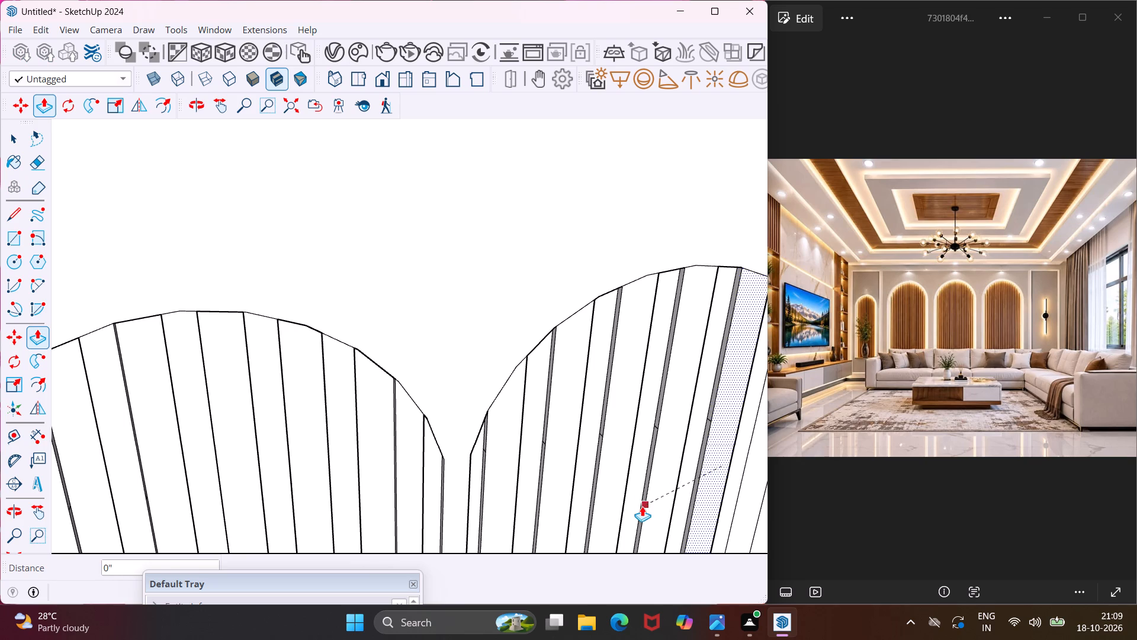
{"action": "left_click", "coordinate": [644, 507]}
{"action": "scroll", "coordinate": [645, 503], "scroll_direction": "down", "scroll_amount": 6}
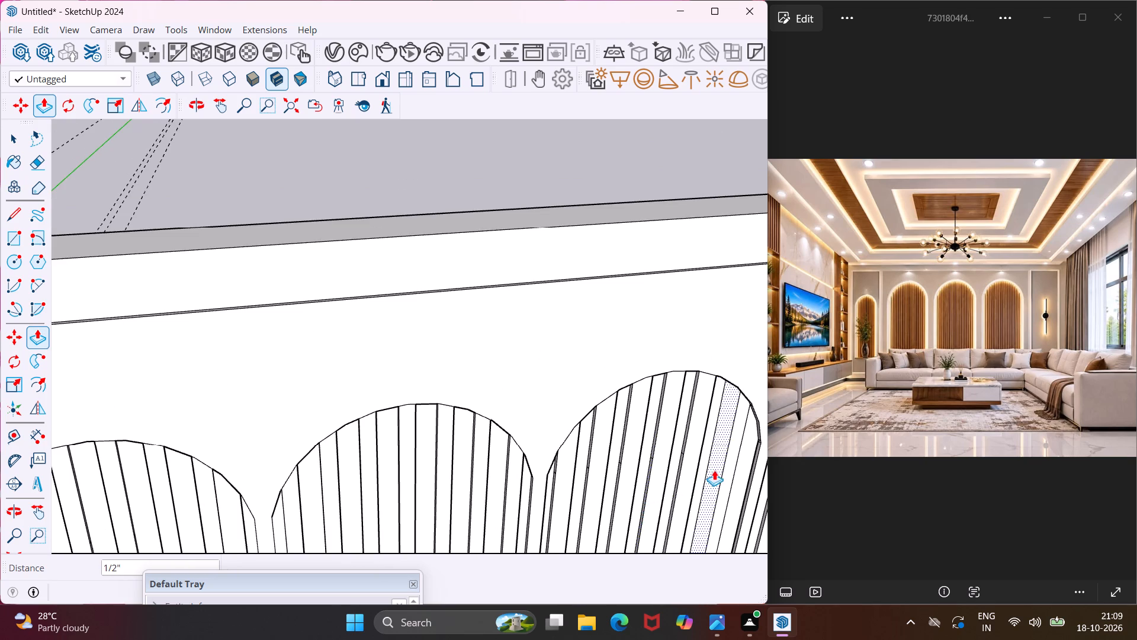
{"action": "scroll", "coordinate": [715, 468], "scroll_direction": "up", "scroll_amount": 3}
{"action": "left_click", "coordinate": [715, 466]}
{"action": "key", "text": "ctrl+z"}
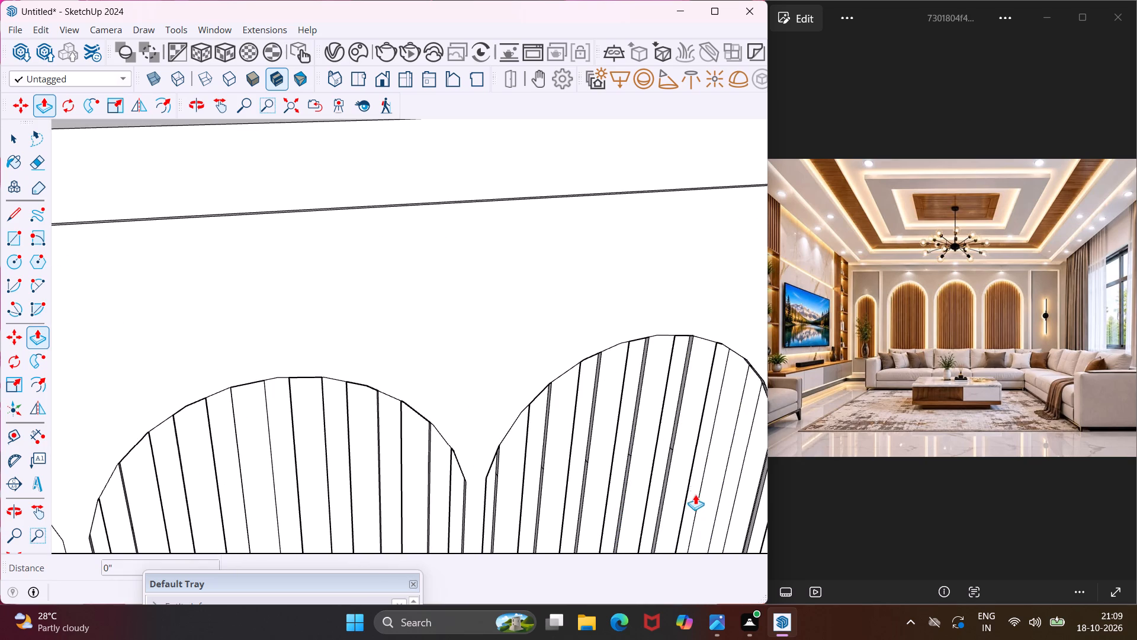
{"action": "left_click", "coordinate": [704, 483]}
{"action": "left_click", "coordinate": [675, 501]}
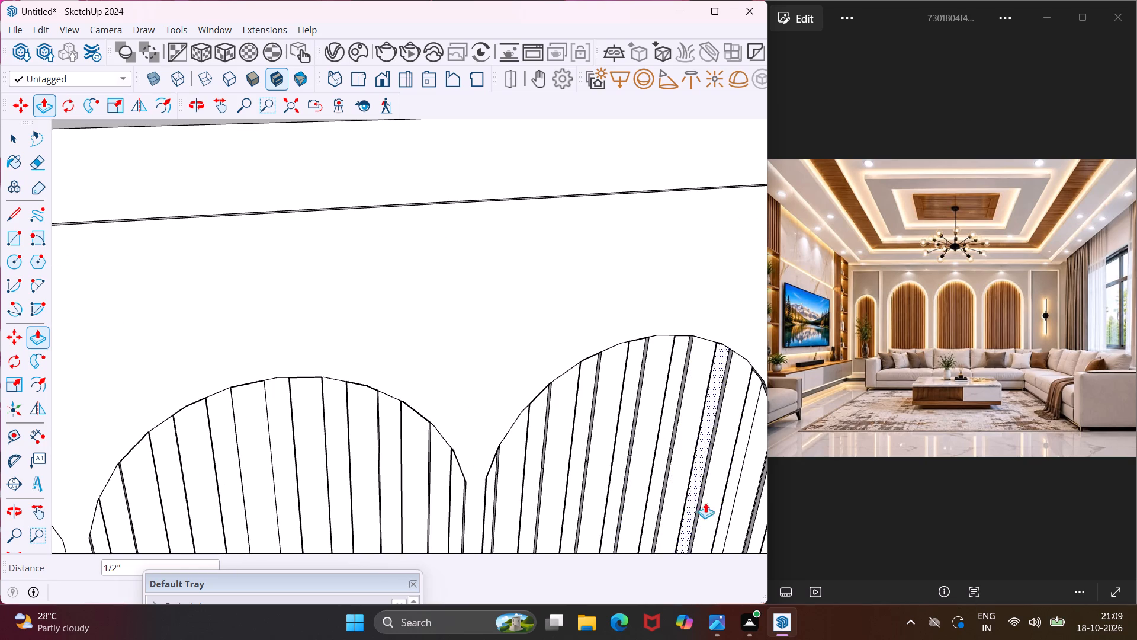
{"action": "left_click", "coordinate": [749, 492]}
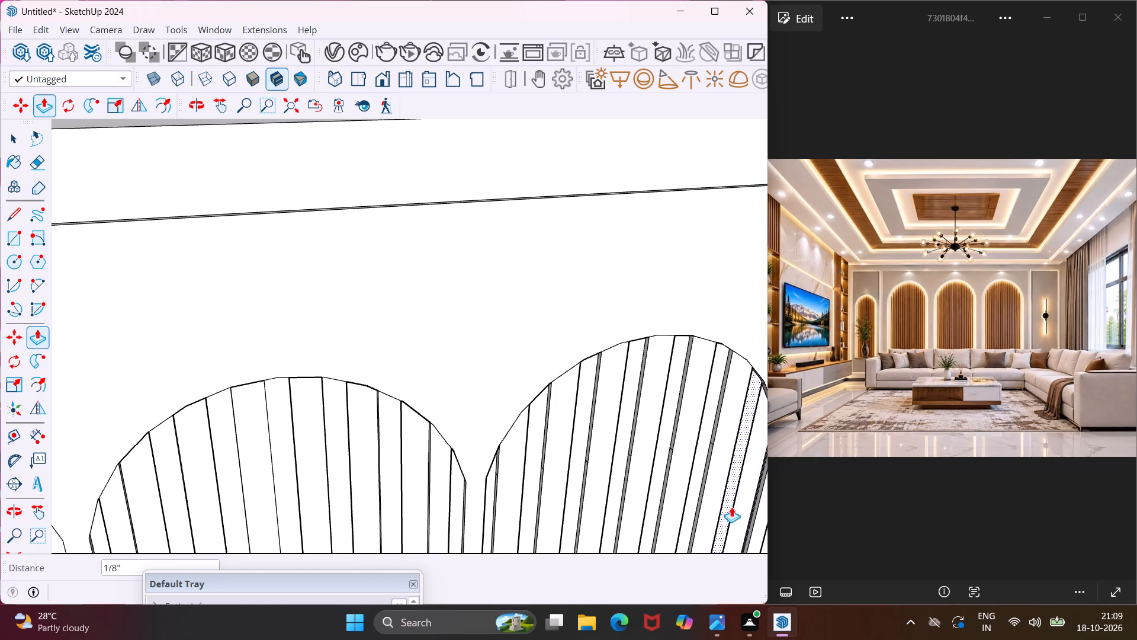
{"action": "key", "text": "ctrl+z"}
{"action": "left_click", "coordinate": [738, 500]}
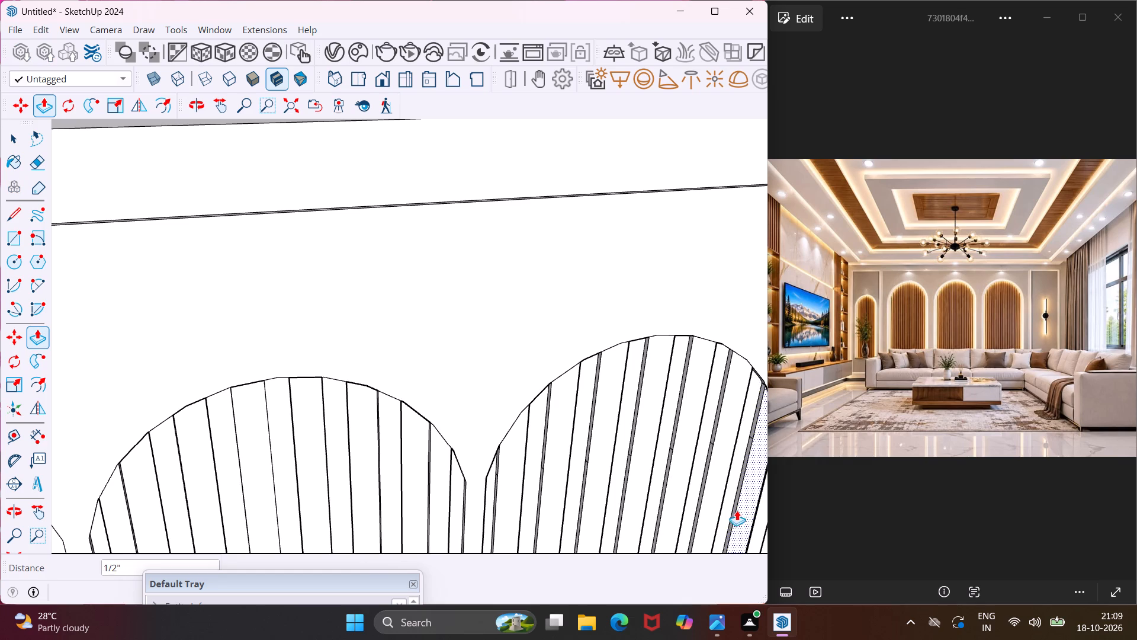
{"action": "left_click", "coordinate": [702, 516]}
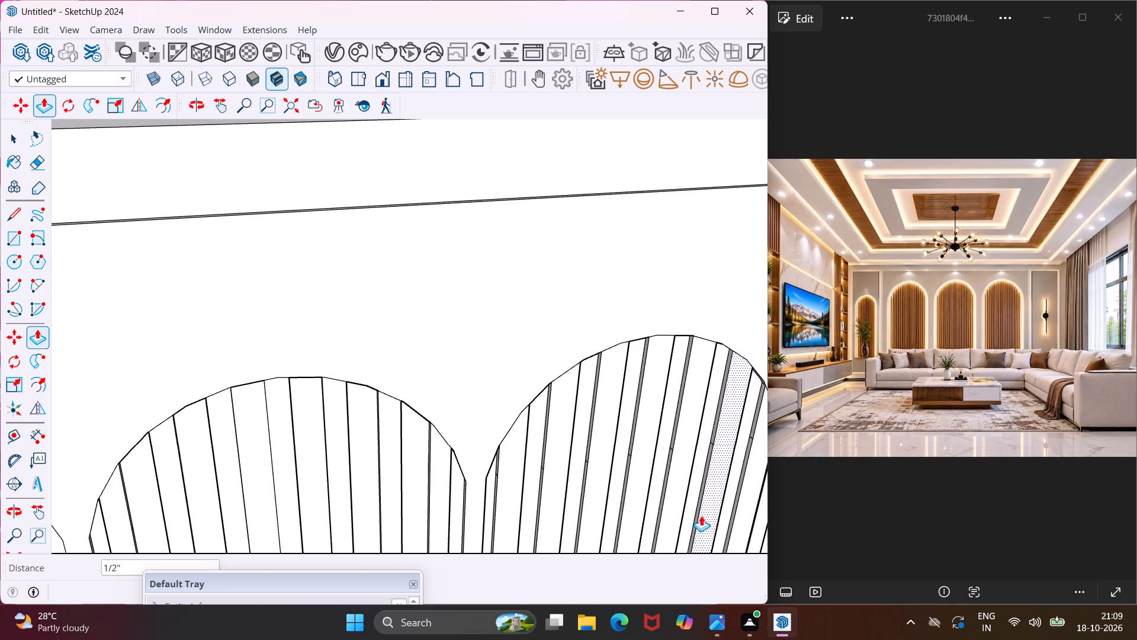
{"action": "key", "text": "Escape"}
{"action": "key", "text": "space"}
Move the black wall light from outside the room onto the back wall's narrow panel beside the curtains.
{"action": "scroll", "coordinate": [580, 359], "scroll_direction": "down", "scroll_amount": 11}
{"action": "middle_click_drag", "start_coordinate": [557, 430], "coordinate": [522, 363]}
{"action": "scroll", "coordinate": [522, 363], "scroll_direction": "down", "scroll_amount": 9}
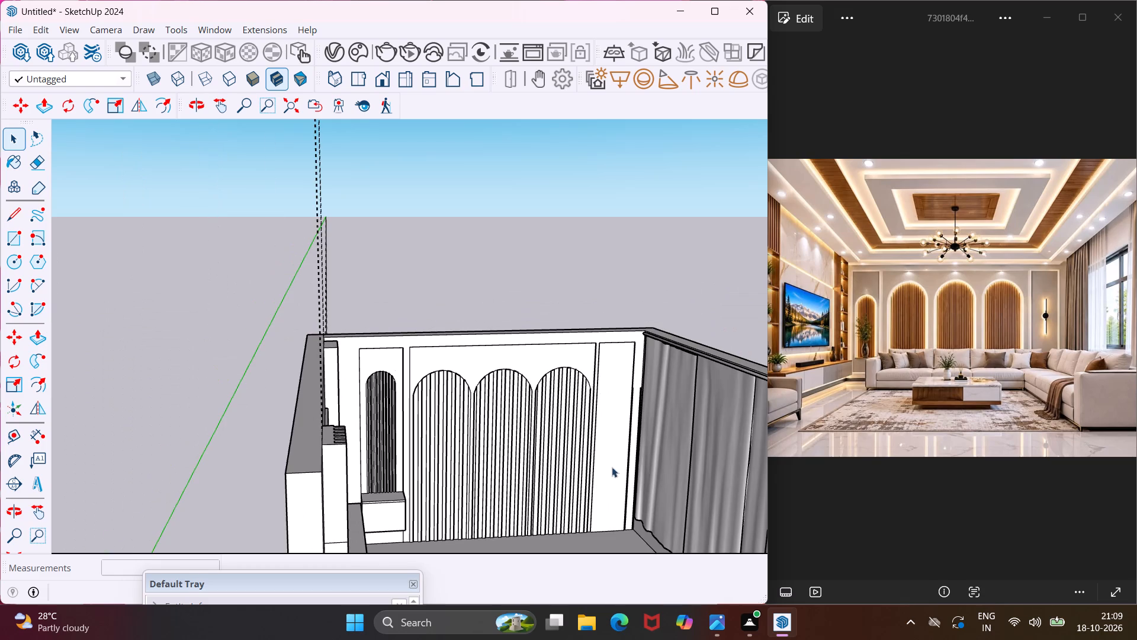
{"action": "middle_click_drag", "start_coordinate": [605, 493], "coordinate": [555, 463]}
{"action": "scroll", "coordinate": [544, 458], "scroll_direction": "down", "scroll_amount": 5}
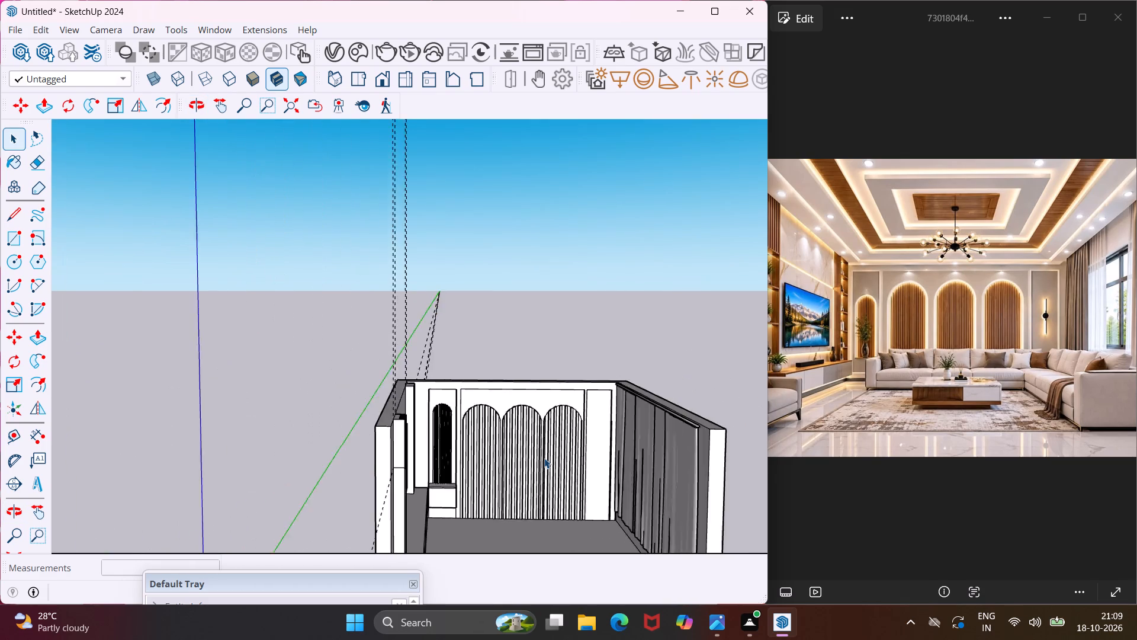
{"action": "scroll", "coordinate": [544, 458], "scroll_direction": "up", "scroll_amount": 1}
{"action": "scroll", "coordinate": [544, 458], "scroll_direction": "down", "scroll_amount": 3}
{"action": "middle_click_drag", "start_coordinate": [672, 502], "coordinate": [590, 488]}
{"action": "scroll", "coordinate": [680, 528], "scroll_direction": "up", "scroll_amount": 3}
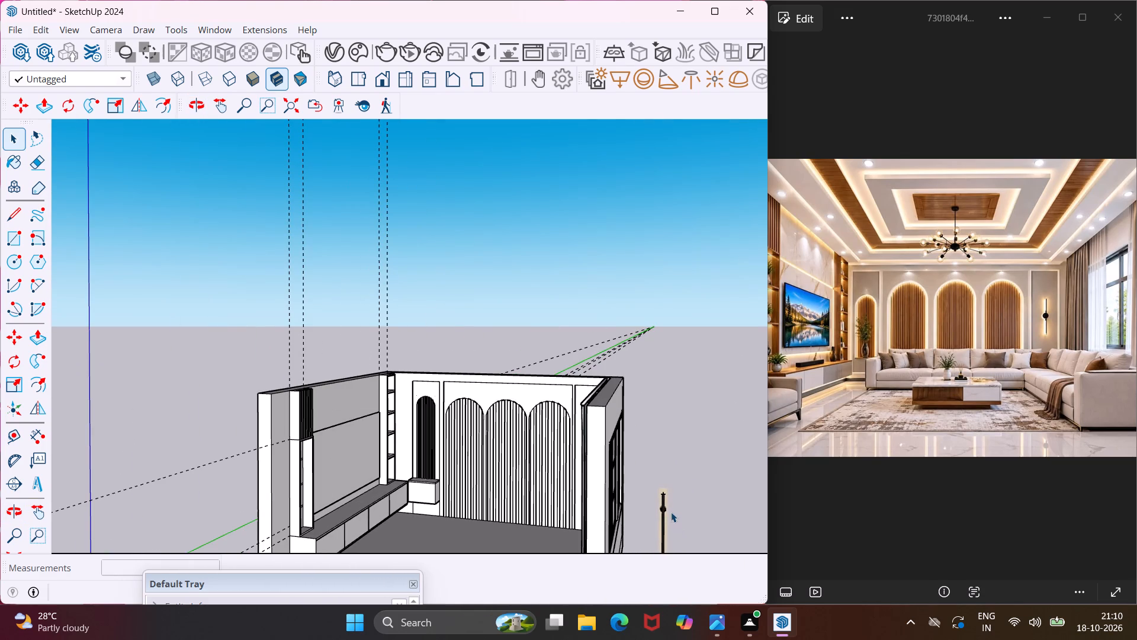
{"action": "left_click", "coordinate": [663, 523]}
{"action": "key", "text": "m"}
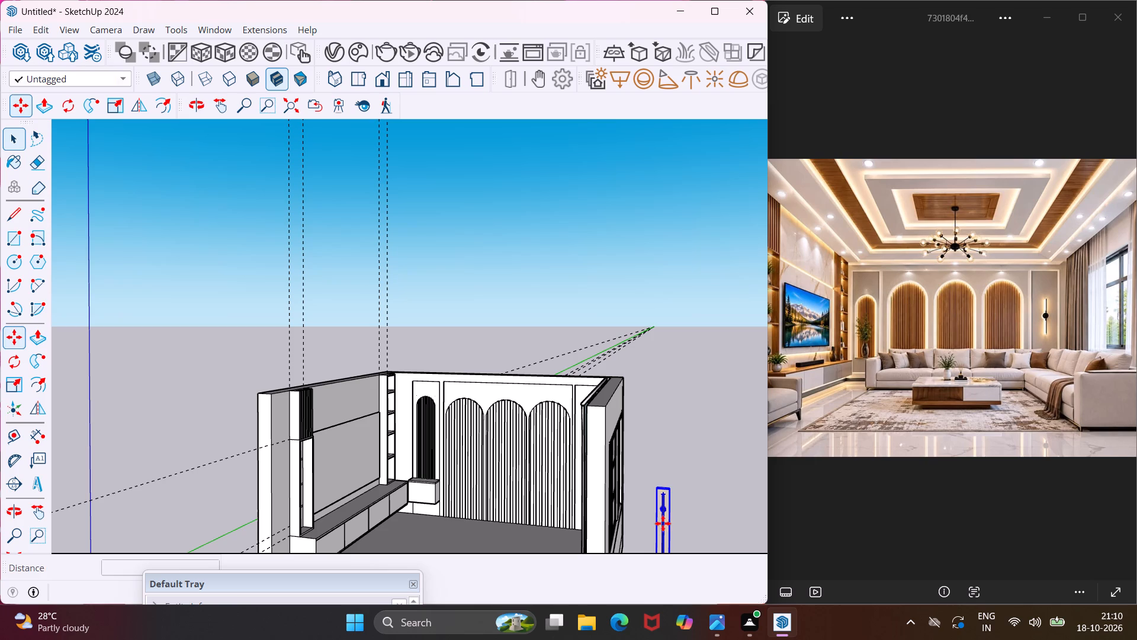
{"action": "scroll", "coordinate": [683, 499], "scroll_direction": "up", "scroll_amount": 5}
{"action": "middle_click_drag", "start_coordinate": [683, 497], "coordinate": [543, 505]}
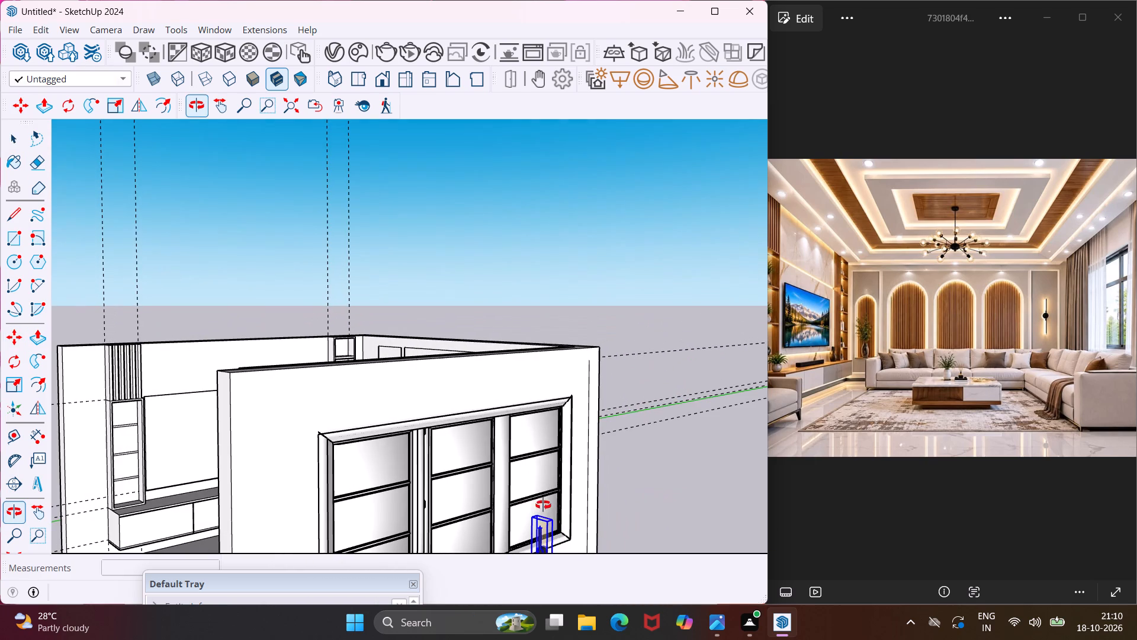
{"action": "middle_click_drag", "start_coordinate": [543, 505], "coordinate": [542, 505]}
{"action": "scroll", "coordinate": [550, 516], "scroll_direction": "up", "scroll_amount": 4}
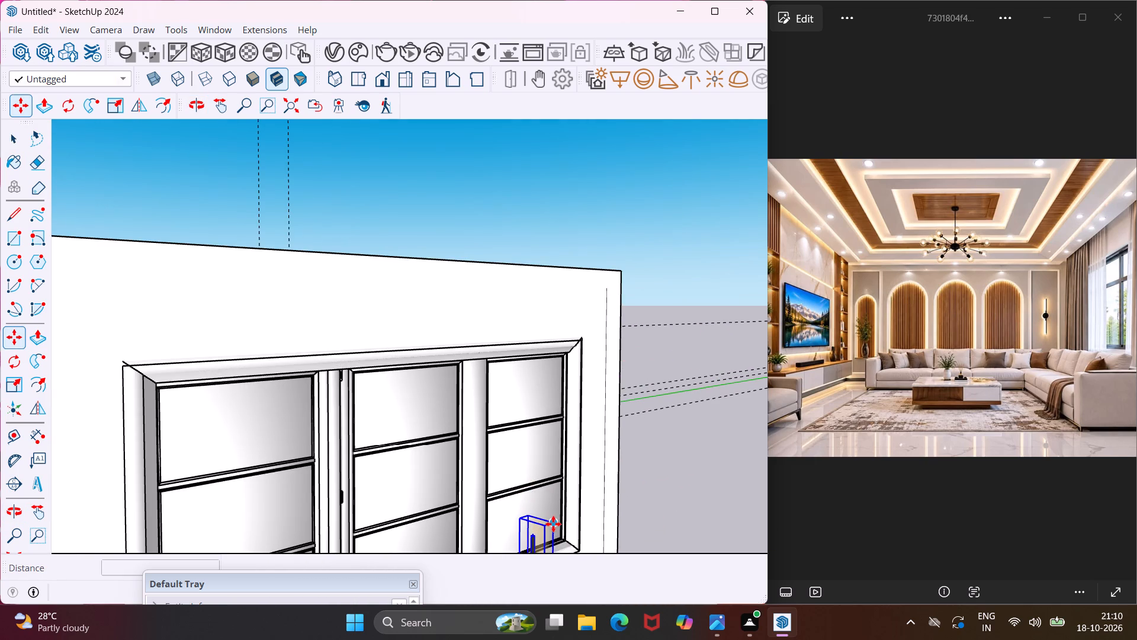
{"action": "left_click", "coordinate": [553, 524]}
{"action": "scroll", "coordinate": [551, 506], "scroll_direction": "down", "scroll_amount": 17}
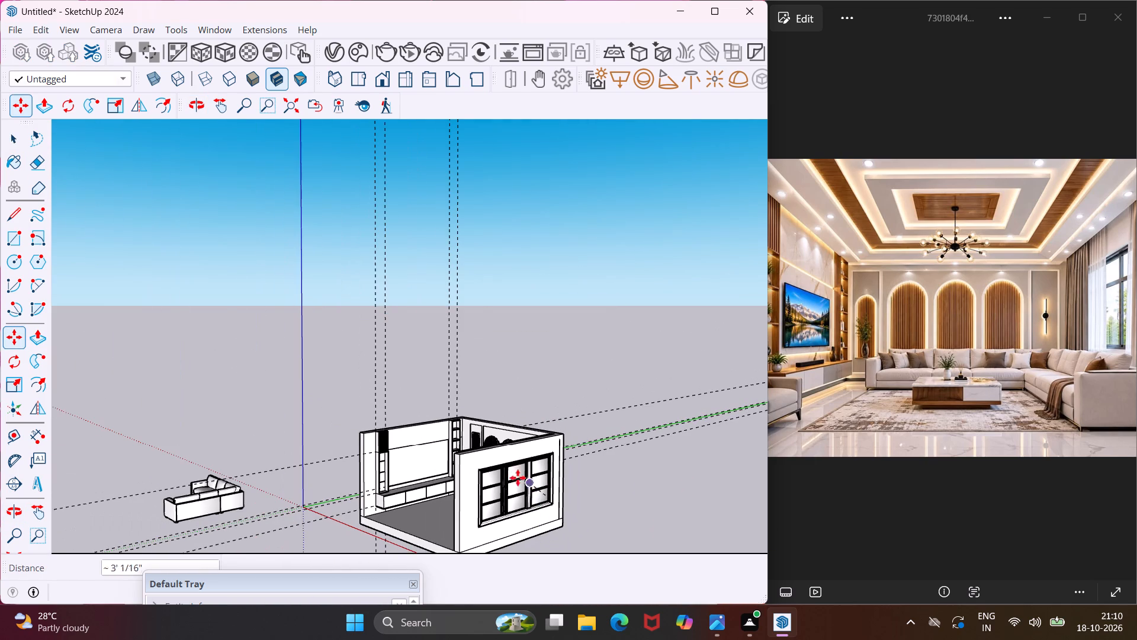
{"action": "scroll", "coordinate": [455, 491], "scroll_direction": "up", "scroll_amount": 3}
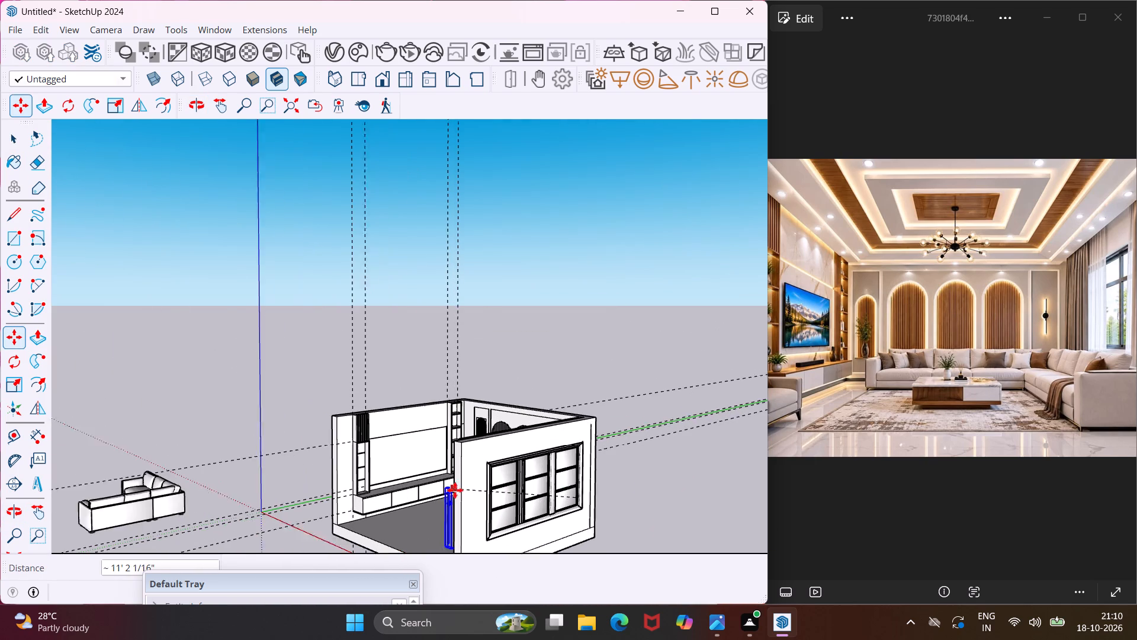
{"action": "scroll", "coordinate": [455, 490], "scroll_direction": "up", "scroll_amount": 1}
{"action": "middle_click_drag", "start_coordinate": [459, 489], "coordinate": [695, 566]}
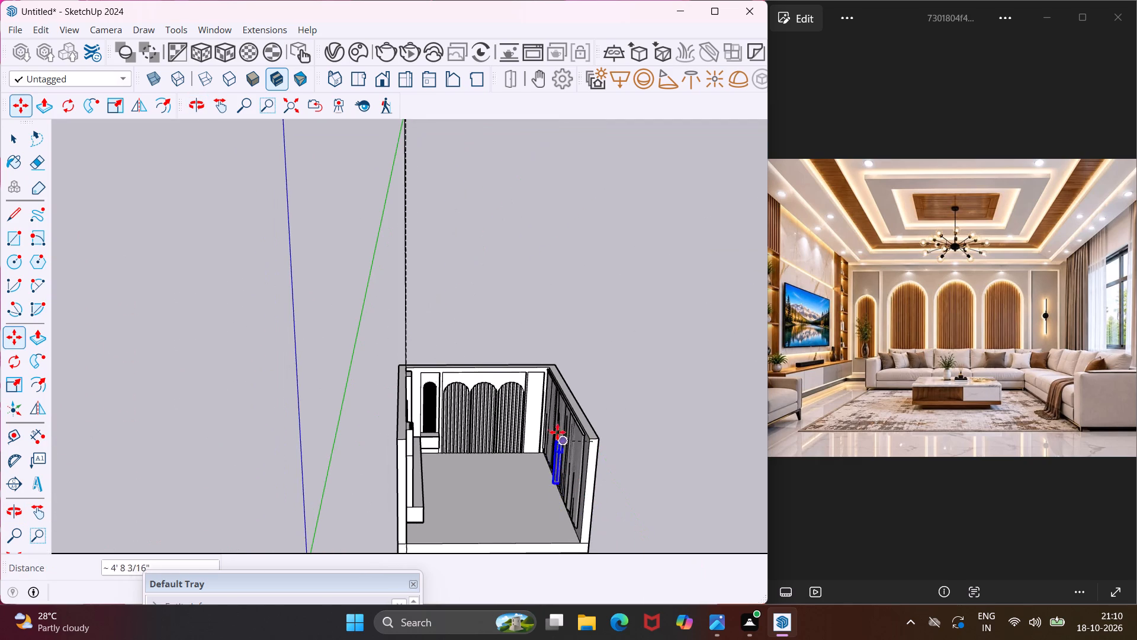
{"action": "scroll", "coordinate": [537, 395], "scroll_direction": "up", "scroll_amount": 14}
{"action": "middle_click_drag", "start_coordinate": [536, 394], "coordinate": [679, 477]}
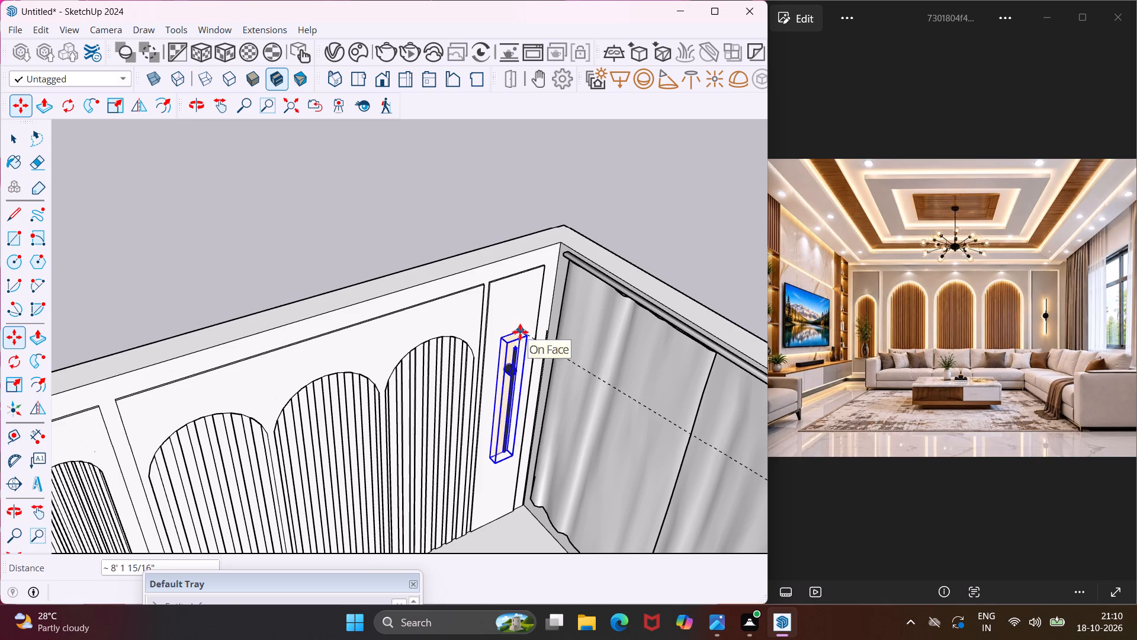
{"action": "left_click", "coordinate": [518, 339]}
{"action": "key", "text": "Escape"}
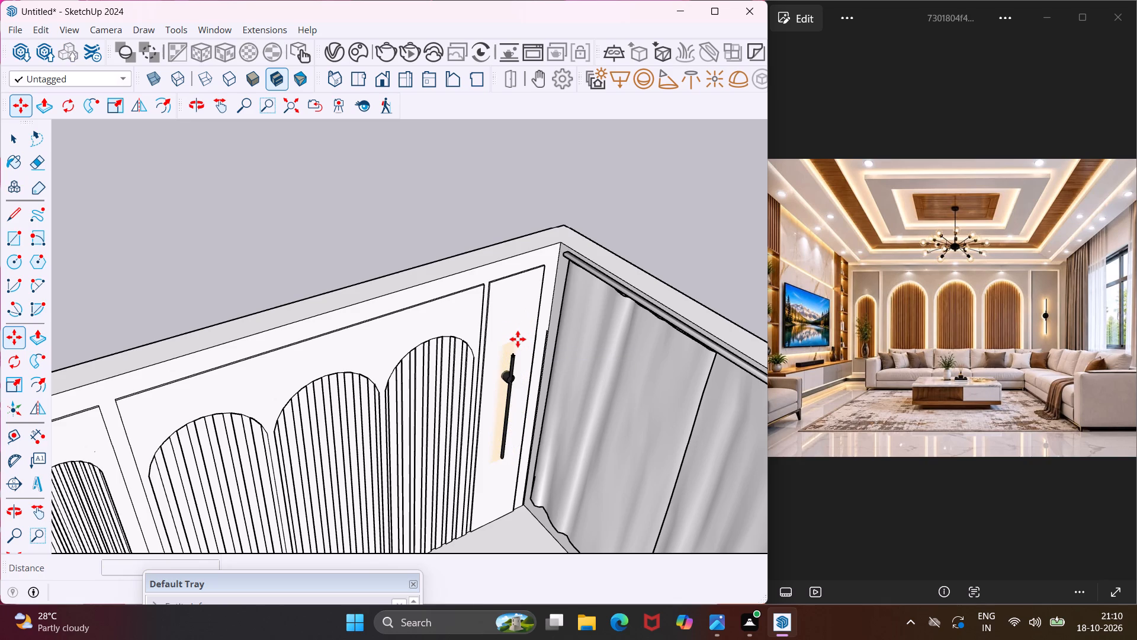
{"action": "key", "text": "Escape"}
{"action": "key", "text": "space"}
Examine the wall light's placement and the whole room together with the sofa outside it from several angles.
{"action": "middle_click_drag", "start_coordinate": [518, 340], "coordinate": [433, 344]}
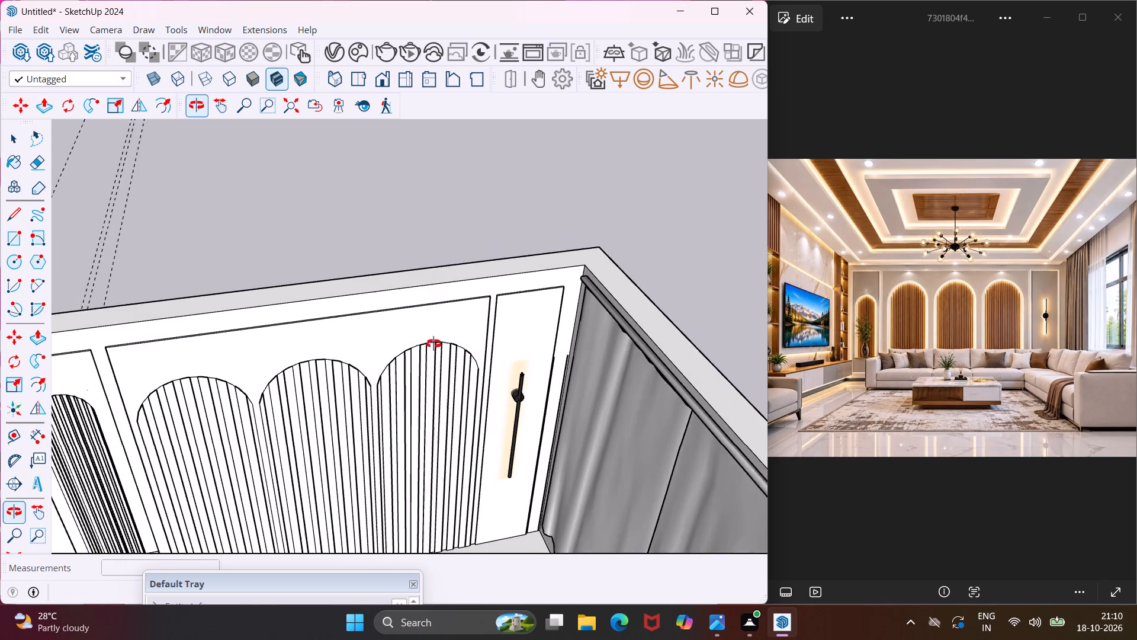
{"action": "middle_click_drag", "start_coordinate": [433, 344], "coordinate": [433, 344]}
{"action": "scroll", "coordinate": [432, 344], "scroll_direction": "down", "scroll_amount": 10}
{"action": "scroll", "coordinate": [432, 346], "scroll_direction": "up", "scroll_amount": 1}
{"action": "middle_click_drag", "start_coordinate": [433, 412], "coordinate": [416, 386]}
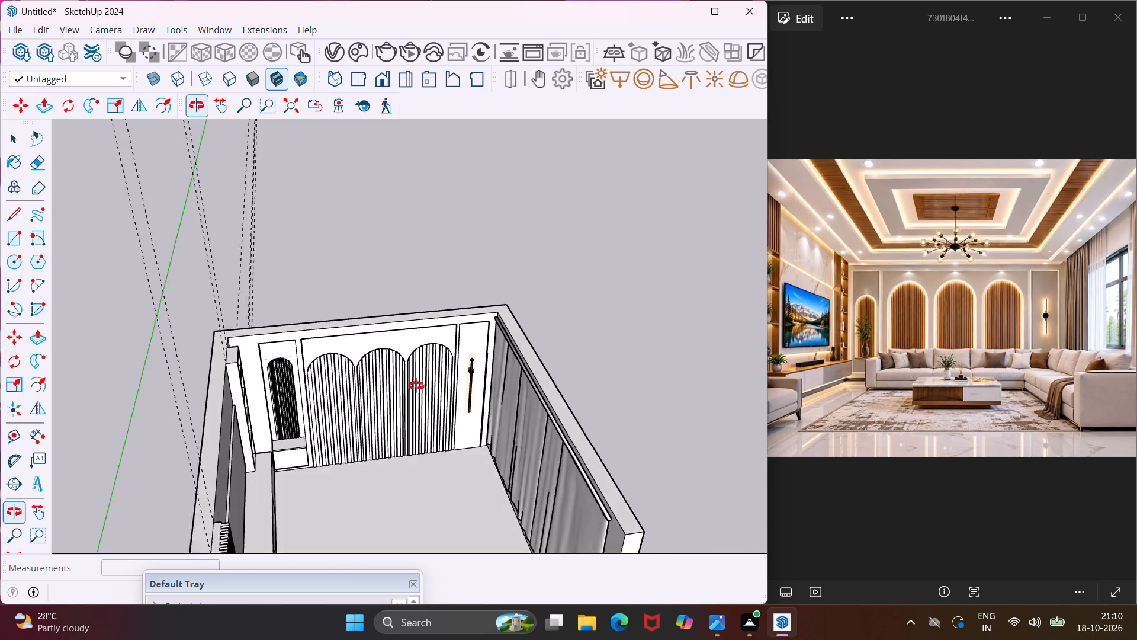
{"action": "middle_click_drag", "start_coordinate": [416, 386], "coordinate": [396, 277]}
{"action": "scroll", "coordinate": [396, 277], "scroll_direction": "down", "scroll_amount": 4}
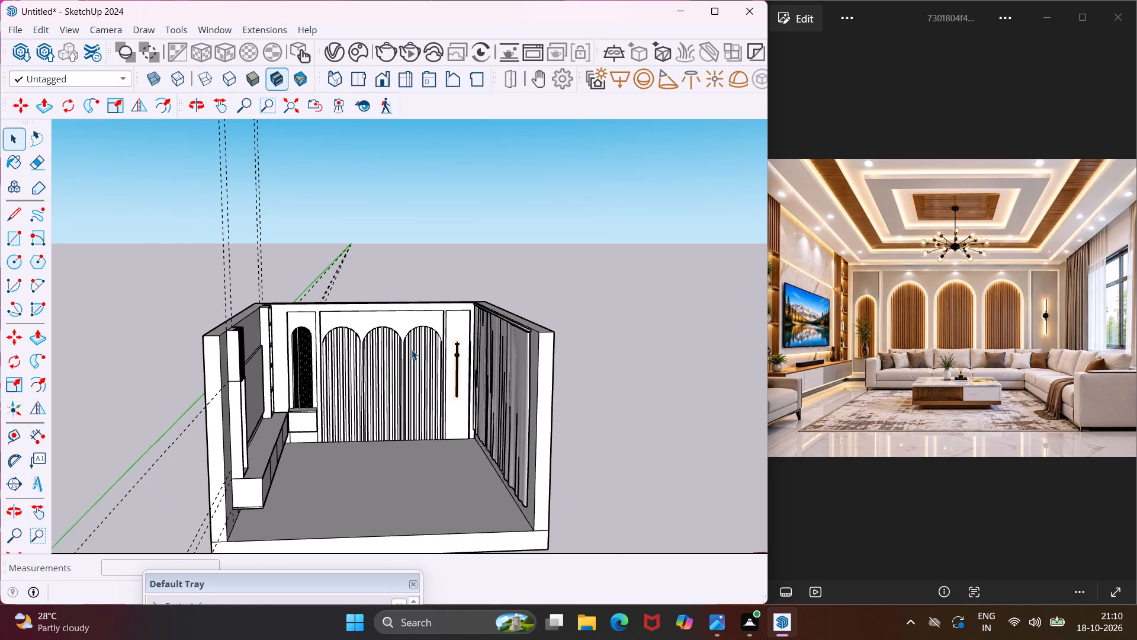
{"action": "scroll", "coordinate": [412, 350], "scroll_direction": "down", "scroll_amount": 4}
{"action": "middle_click_drag", "start_coordinate": [418, 378], "coordinate": [399, 371]}
{"action": "scroll", "coordinate": [410, 375], "scroll_direction": "down", "scroll_amount": 1}
{"action": "middle_click_drag", "start_coordinate": [416, 378], "coordinate": [482, 384]}
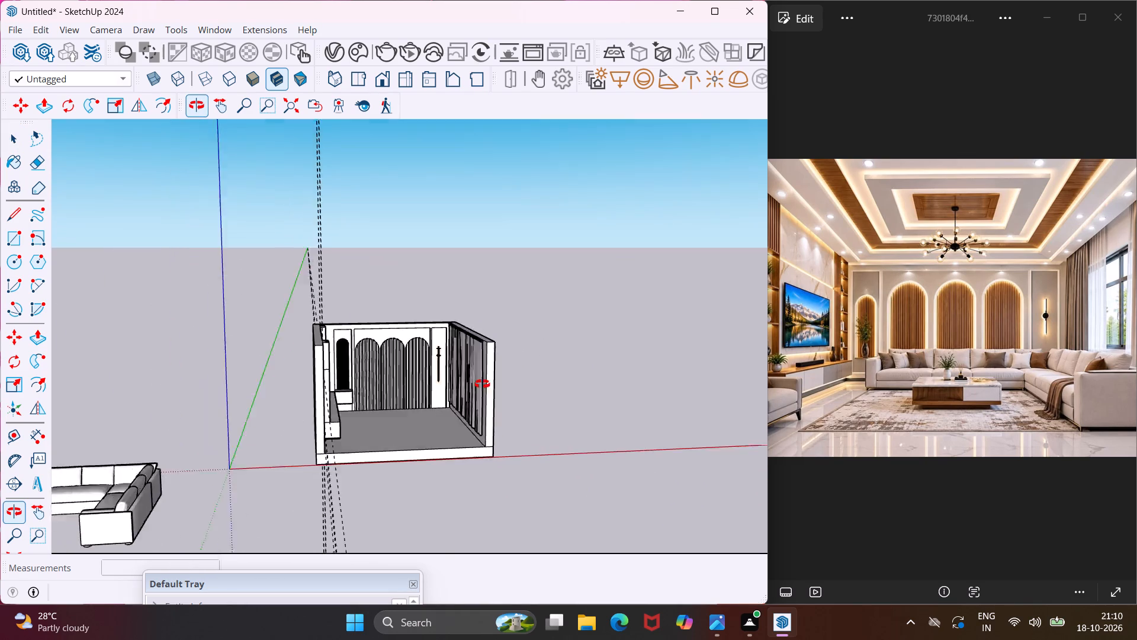
{"action": "middle_click_drag", "start_coordinate": [482, 384], "coordinate": [520, 369]}
{"action": "scroll", "coordinate": [505, 377], "scroll_direction": "down", "scroll_amount": 5}
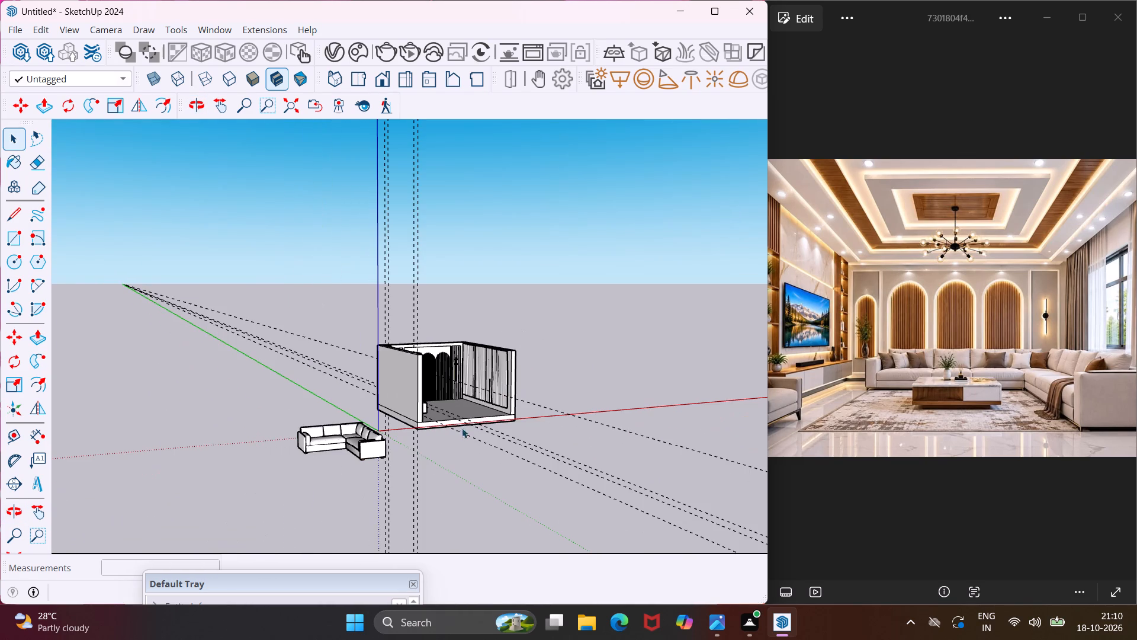
{"action": "middle_click_drag", "start_coordinate": [458, 427], "coordinate": [392, 437]}
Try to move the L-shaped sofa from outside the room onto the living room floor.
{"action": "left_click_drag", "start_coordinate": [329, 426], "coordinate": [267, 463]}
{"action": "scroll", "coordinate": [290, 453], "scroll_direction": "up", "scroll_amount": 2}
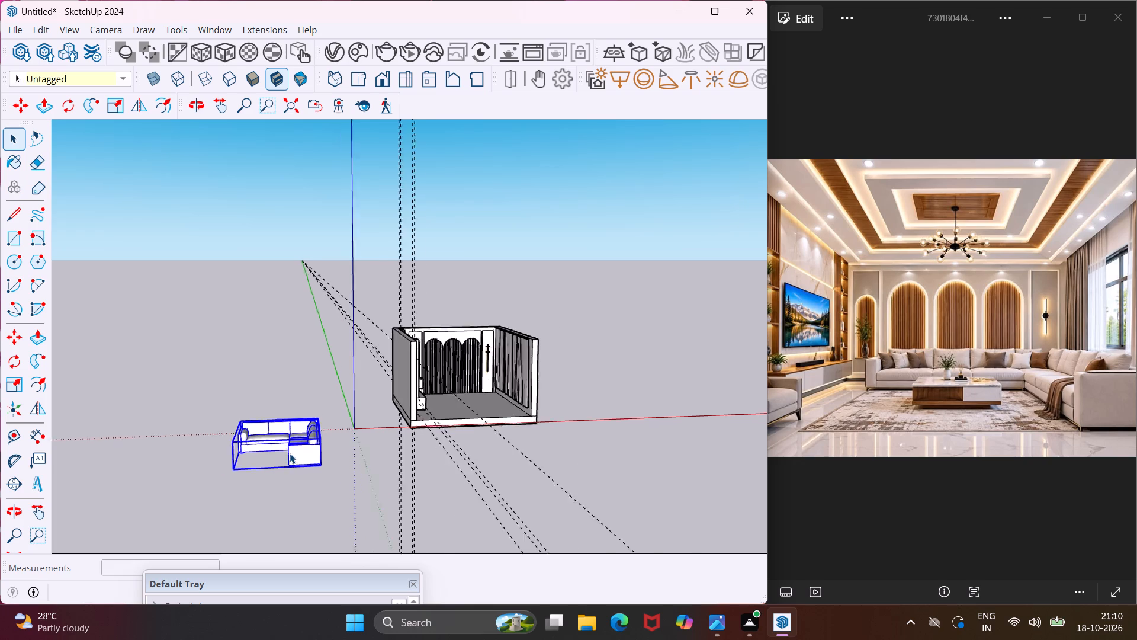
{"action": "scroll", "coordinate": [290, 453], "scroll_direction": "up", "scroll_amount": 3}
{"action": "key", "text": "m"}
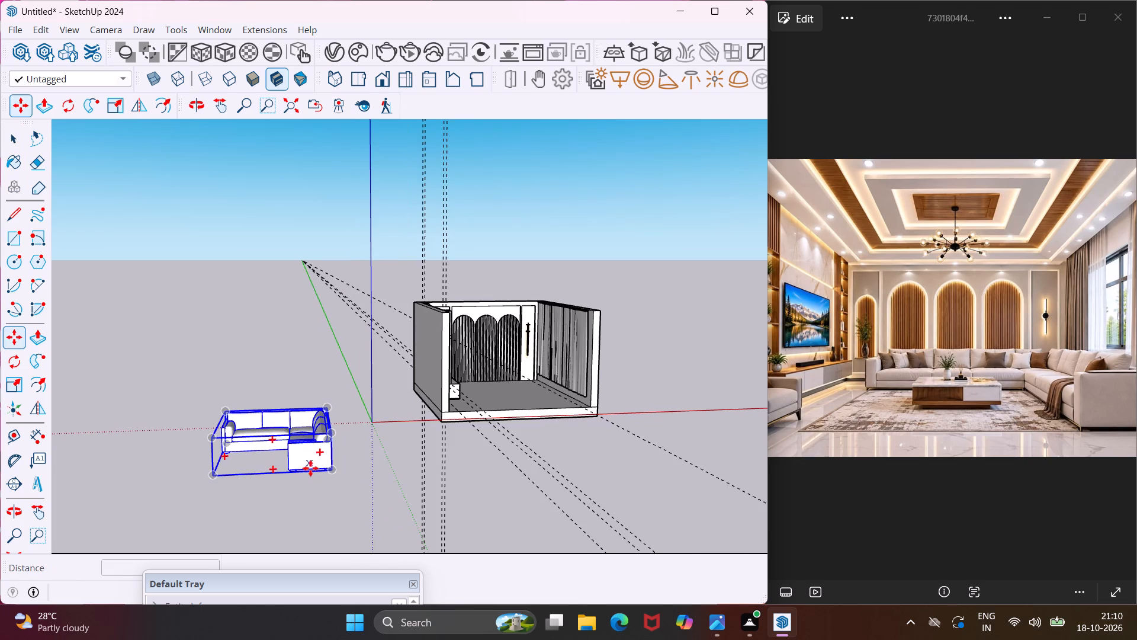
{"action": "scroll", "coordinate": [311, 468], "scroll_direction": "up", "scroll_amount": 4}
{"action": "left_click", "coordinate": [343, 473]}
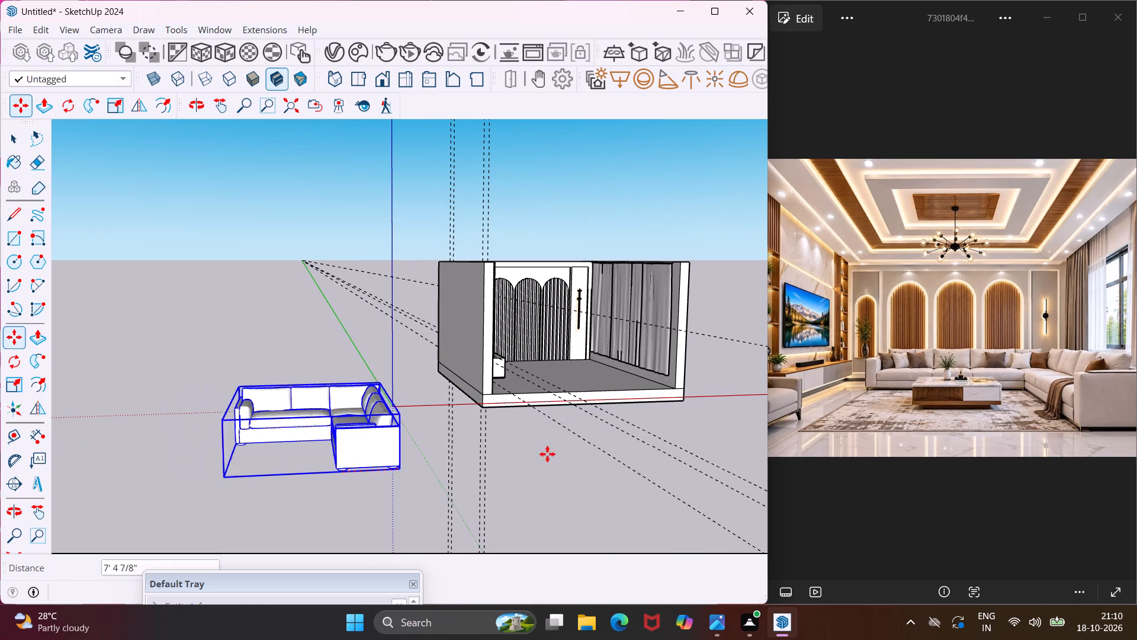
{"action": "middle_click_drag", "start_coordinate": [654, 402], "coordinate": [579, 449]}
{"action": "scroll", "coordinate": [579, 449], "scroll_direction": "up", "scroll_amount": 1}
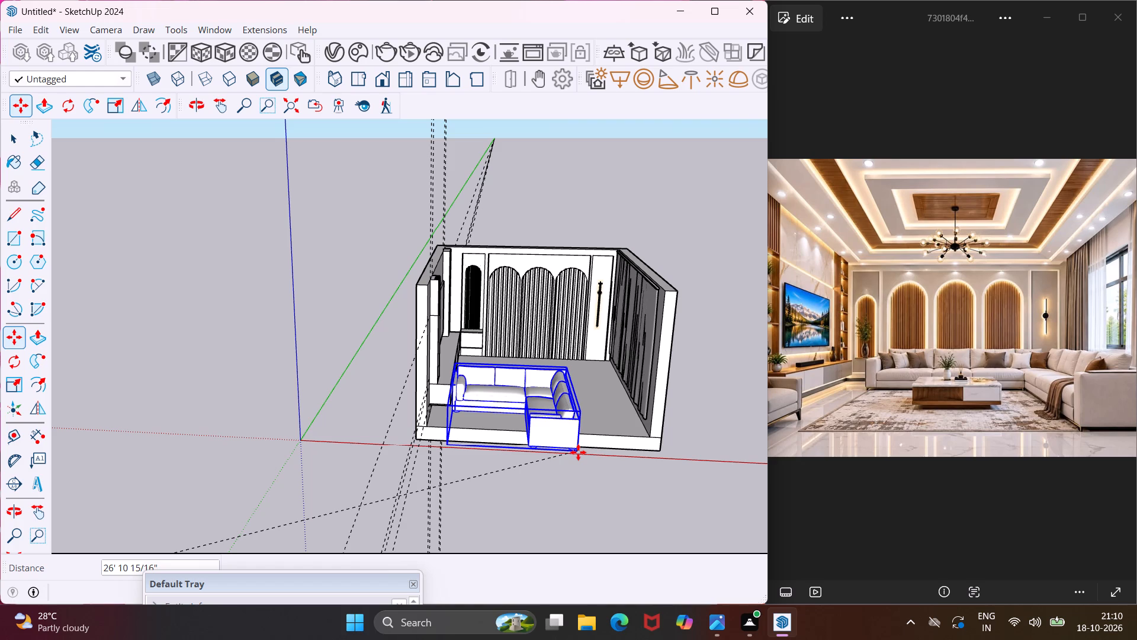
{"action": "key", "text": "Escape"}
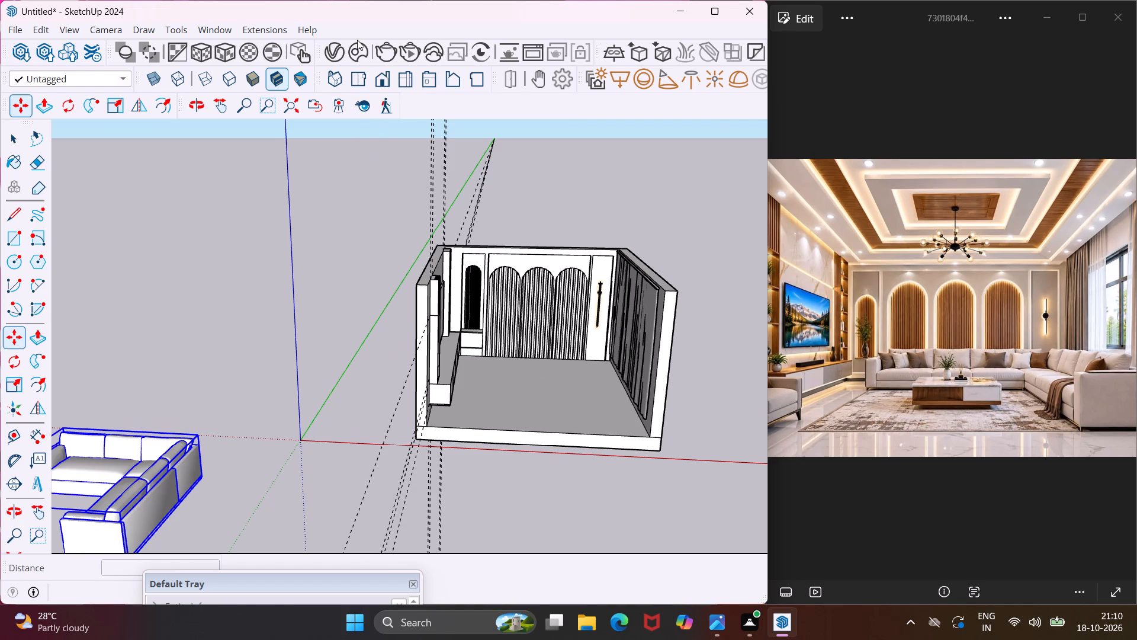
Search the Chaos Cosmos asset library for rug.
{"action": "left_click", "coordinate": [365, 50]}
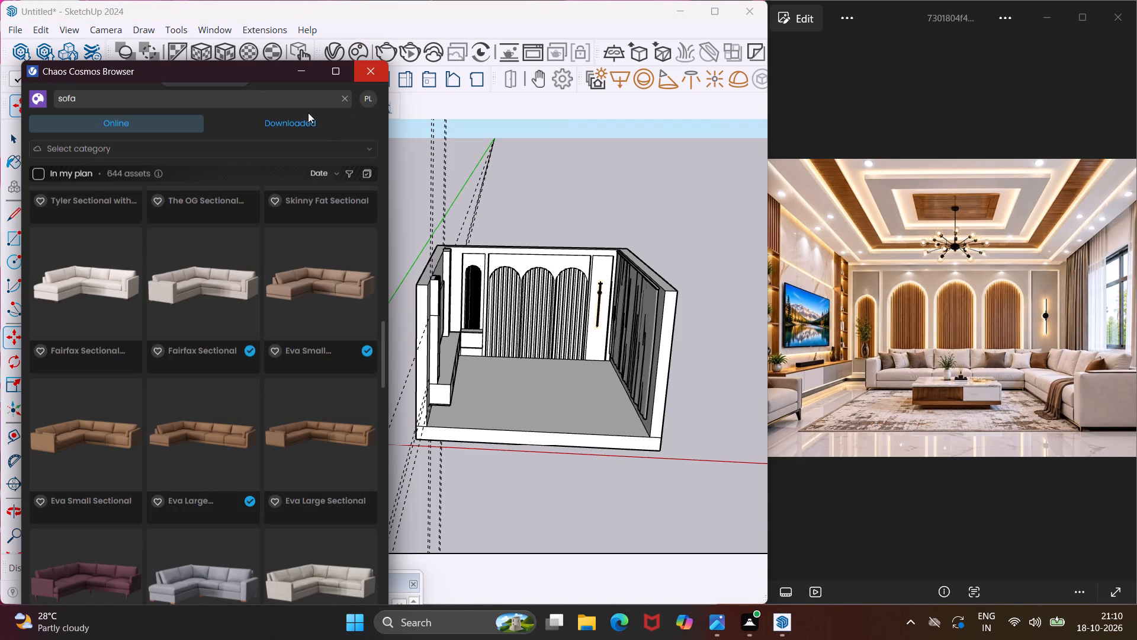
{"action": "left_click", "coordinate": [300, 102]}
{"action": "key", "text": "BackSpace"}
{"action": "key", "text": "BackSpace"}
{"action": "key", "text": "BackSpace"}
{"action": "key", "text": "BackSpace"}
{"action": "key", "text": "BackSpace"}
{"action": "key", "text": "BackSpace"}
{"action": "key", "text": "BackSpace"}
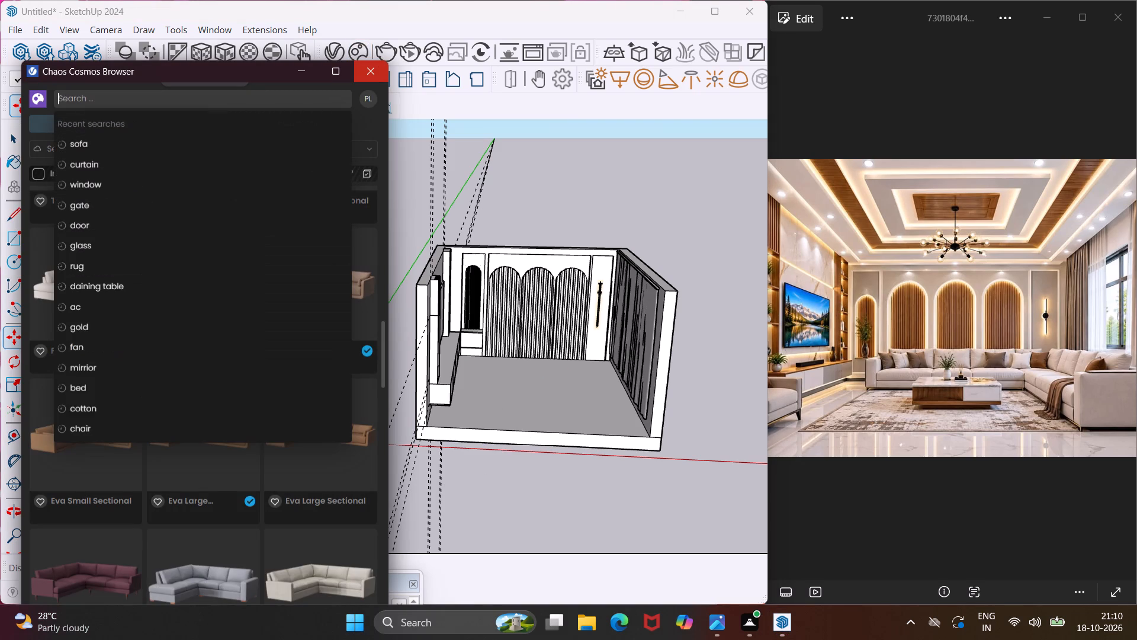
{"action": "left_click", "coordinate": [174, 274]}
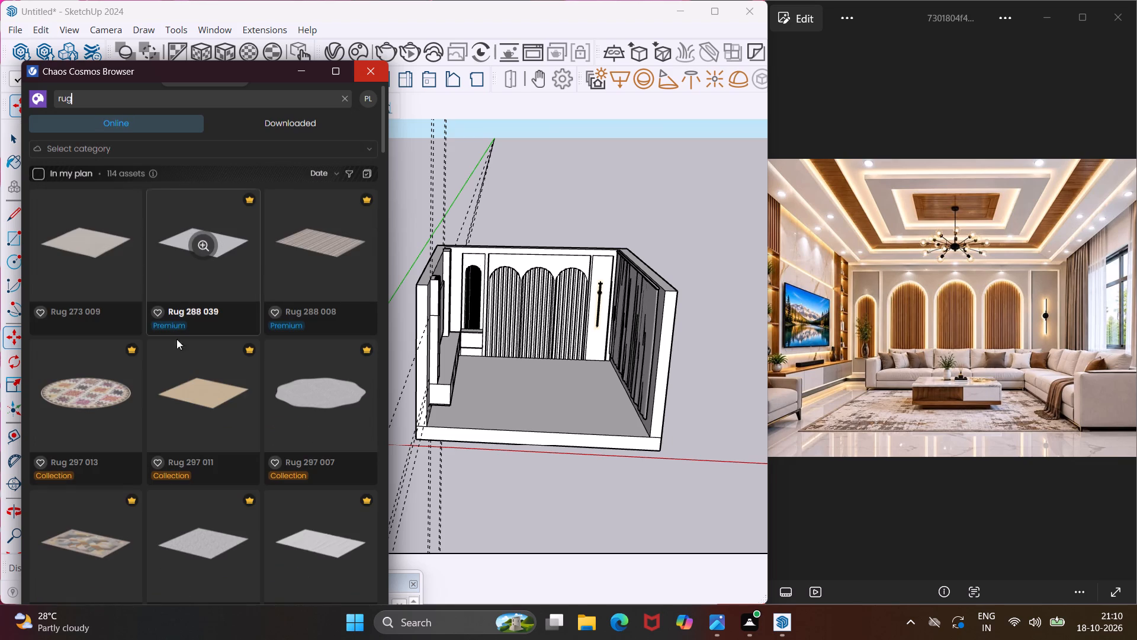
Download the Rug 002 and Rug 001 assets from the rug results.
{"action": "scroll", "coordinate": [180, 386], "scroll_direction": "down", "scroll_amount": 6}
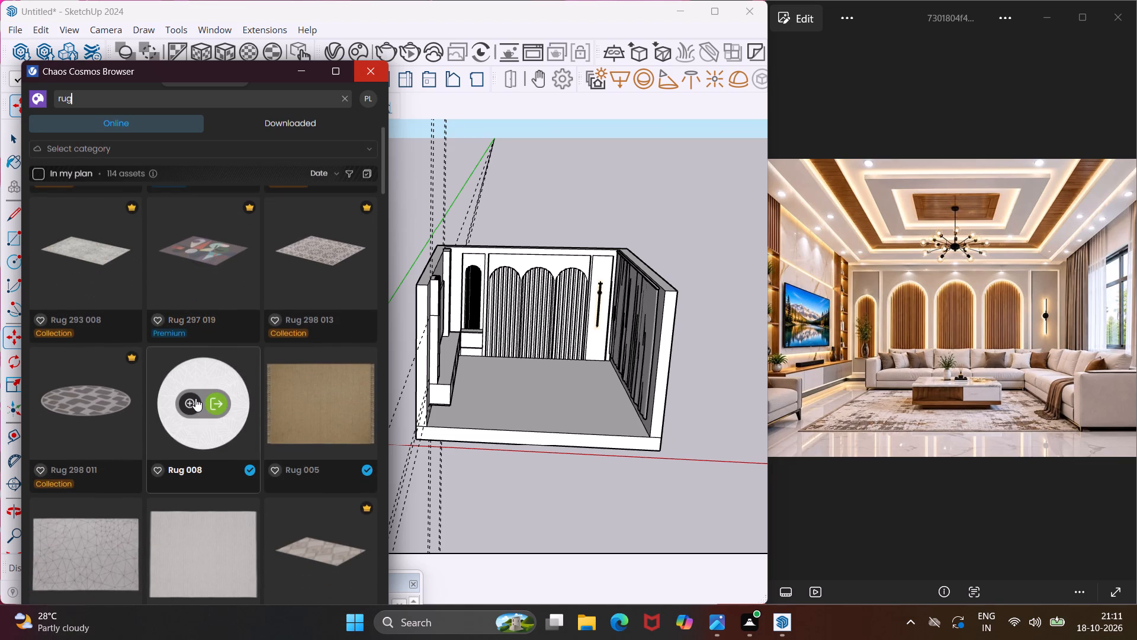
{"action": "scroll", "coordinate": [195, 398], "scroll_direction": "down", "scroll_amount": 2}
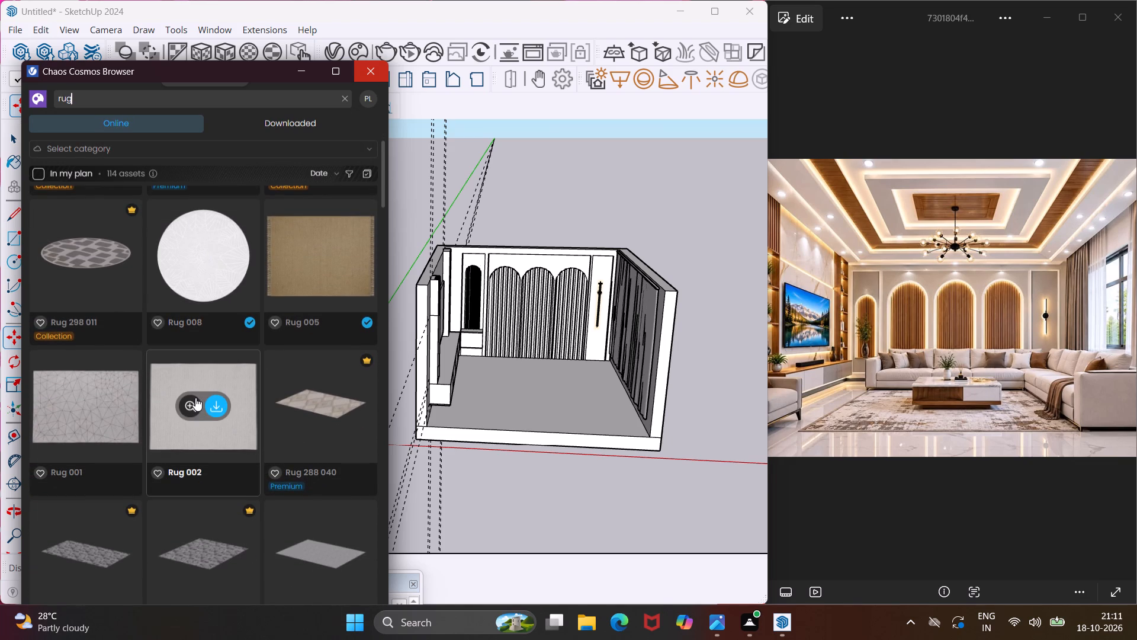
{"action": "left_click", "coordinate": [217, 401]}
{"action": "left_click", "coordinate": [99, 406]}
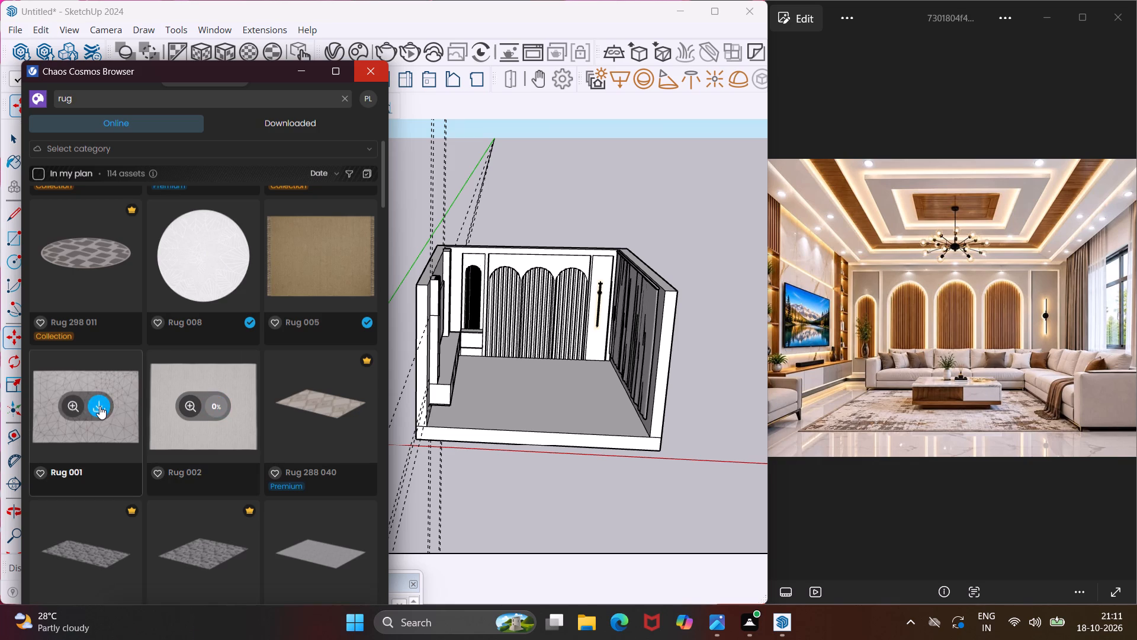
Download the Rug 296 008 and Rug 296 006 assets from further down the rug results.
{"action": "scroll", "coordinate": [160, 431], "scroll_direction": "down", "scroll_amount": 4}
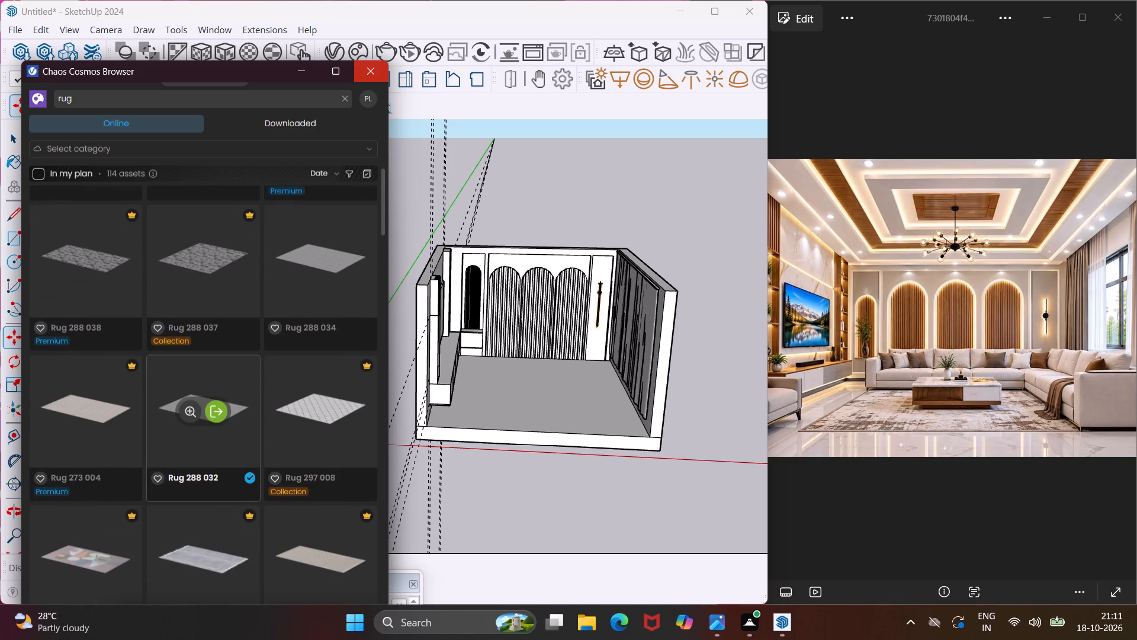
{"action": "scroll", "coordinate": [171, 437], "scroll_direction": "down", "scroll_amount": 5}
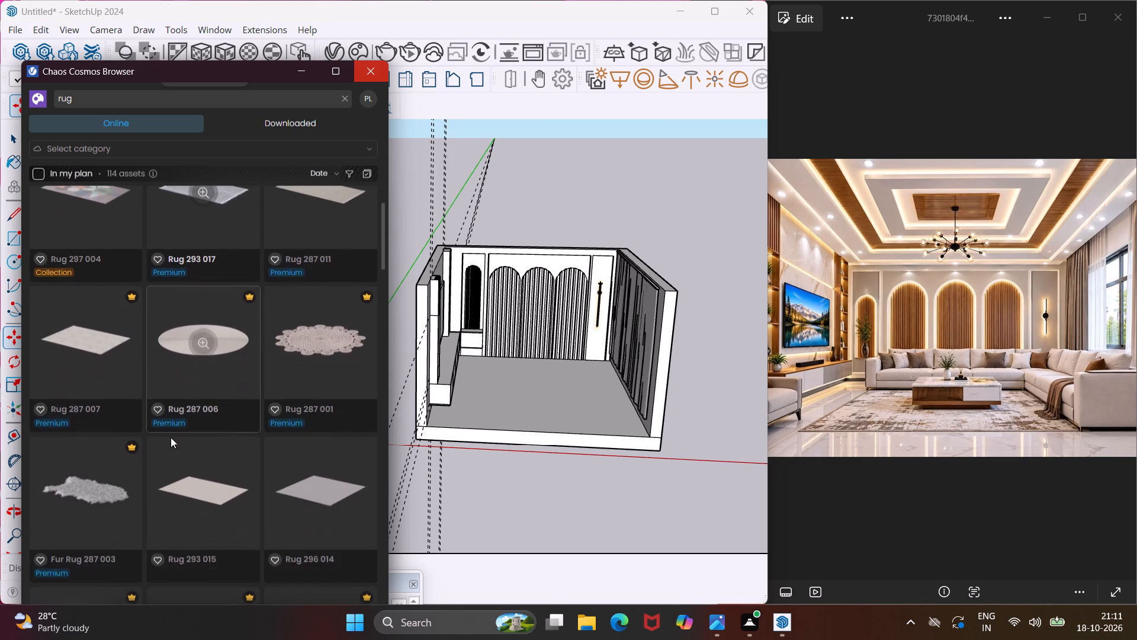
{"action": "scroll", "coordinate": [171, 437], "scroll_direction": "down", "scroll_amount": 4}
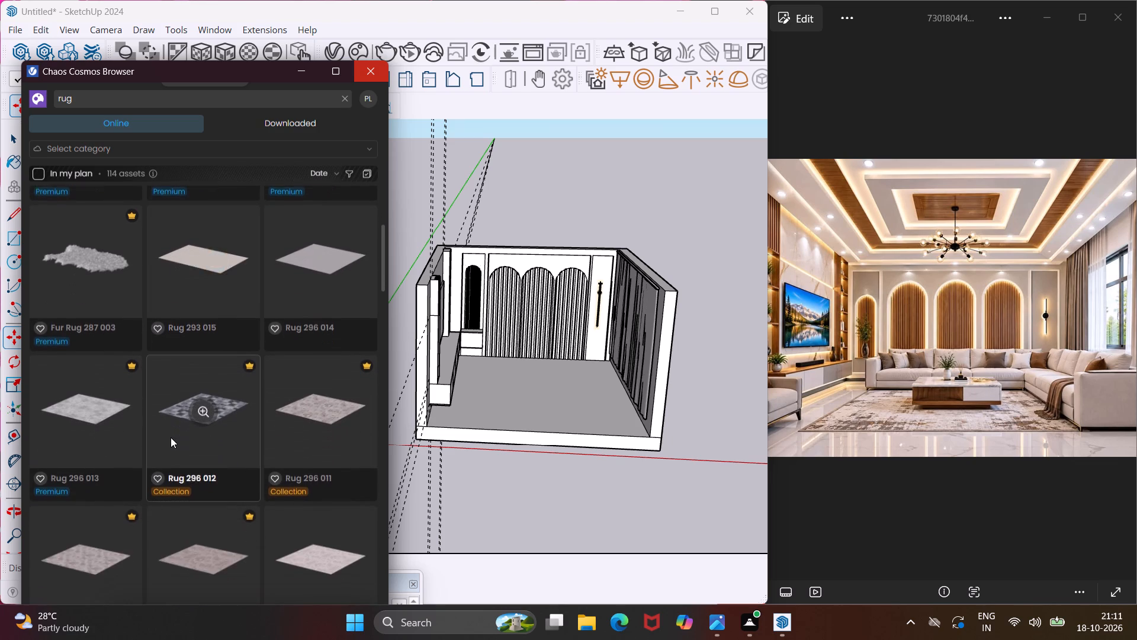
{"action": "scroll", "coordinate": [171, 437], "scroll_direction": "down", "scroll_amount": 3}
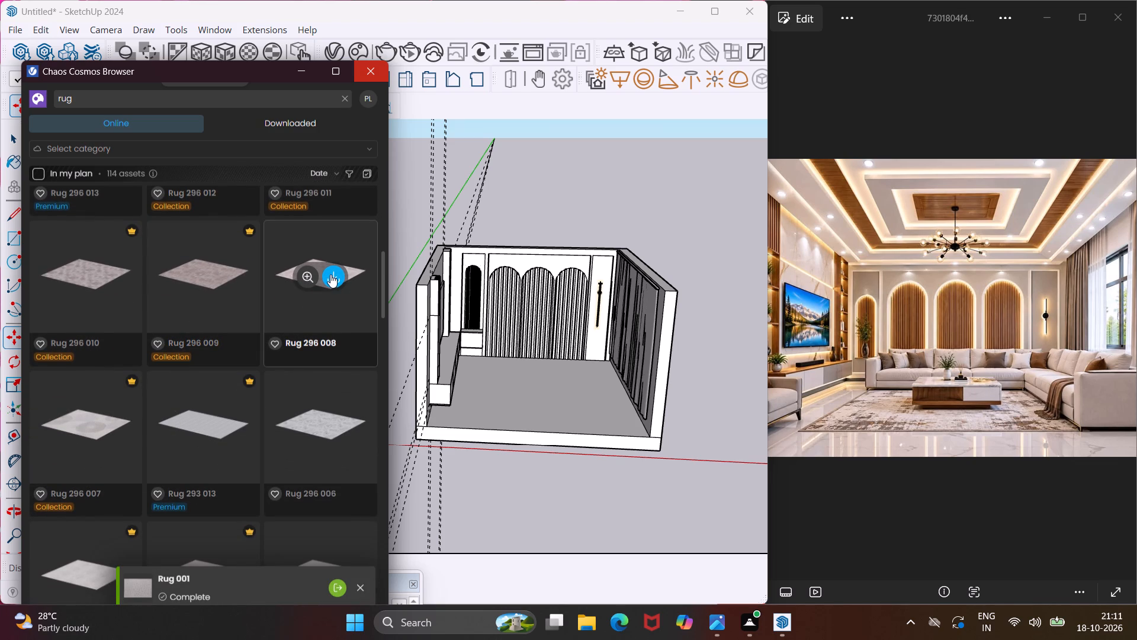
{"action": "left_click", "coordinate": [330, 274]}
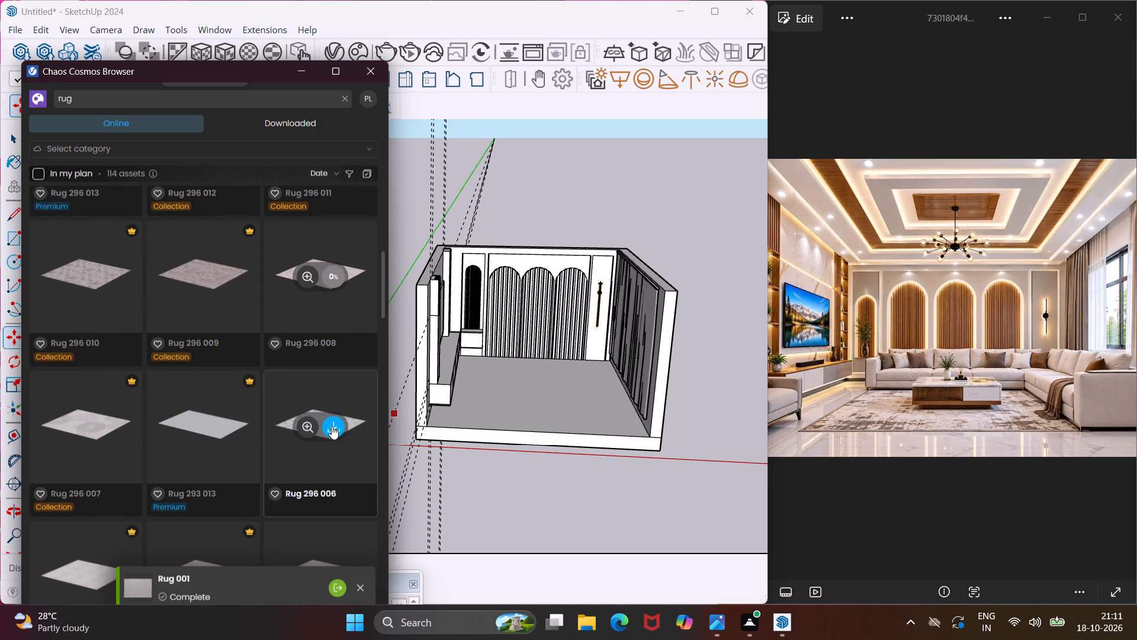
{"action": "left_click", "coordinate": [332, 426]}
Import Rug 293 007 and place it on the living room floor in front of the arched wall.
{"action": "scroll", "coordinate": [332, 426], "scroll_direction": "down", "scroll_amount": 4}
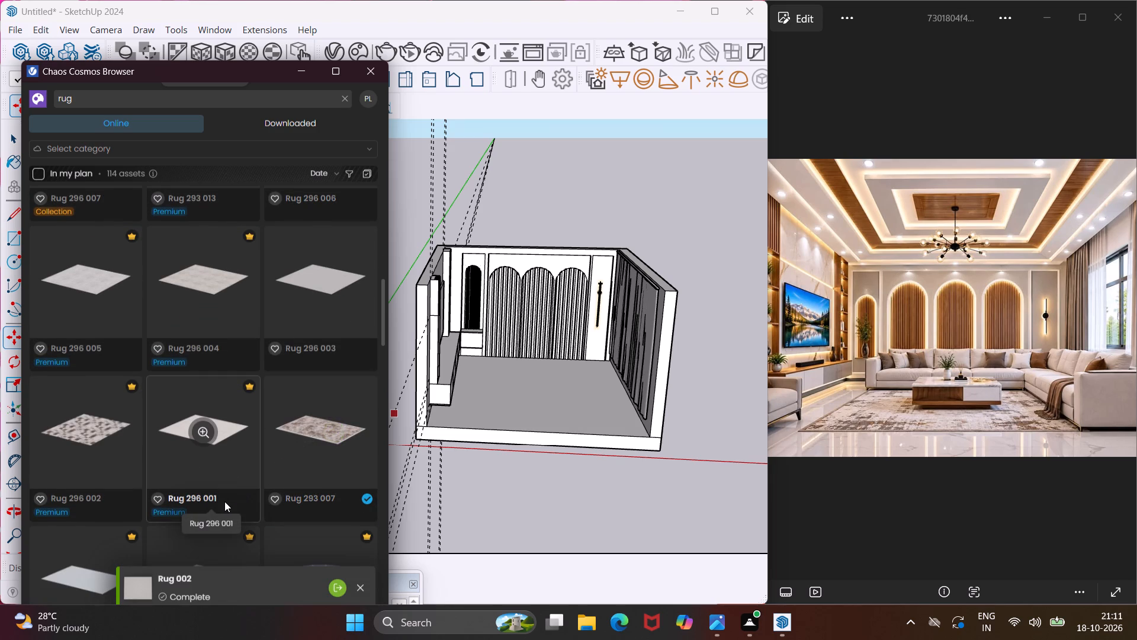
{"action": "scroll", "coordinate": [225, 494], "scroll_direction": "down", "scroll_amount": 3}
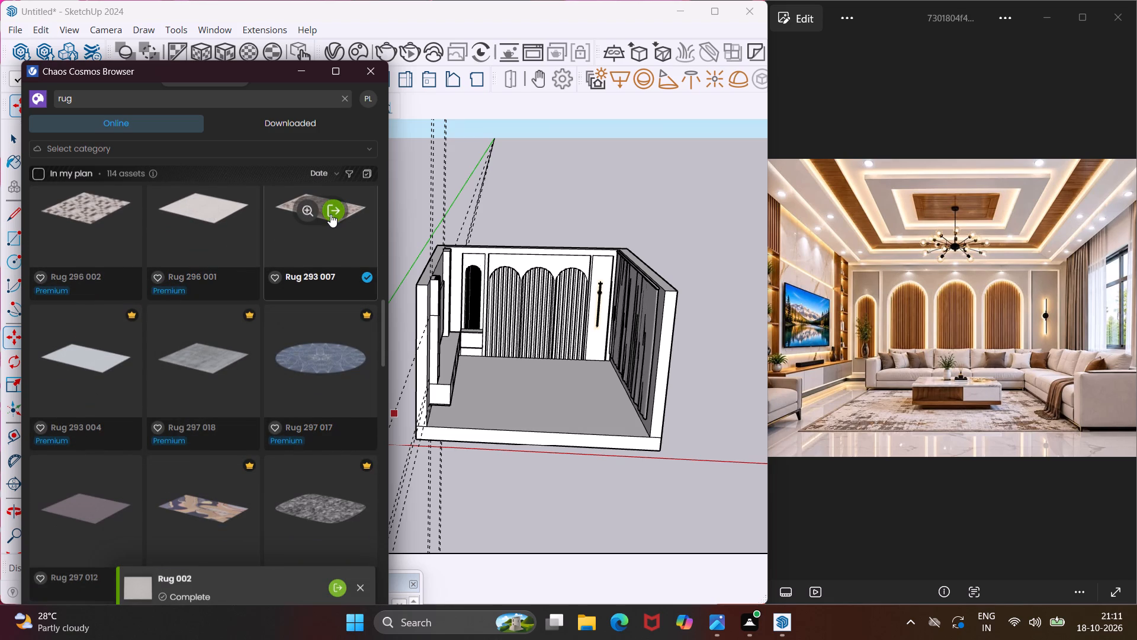
{"action": "left_click", "coordinate": [330, 211]}
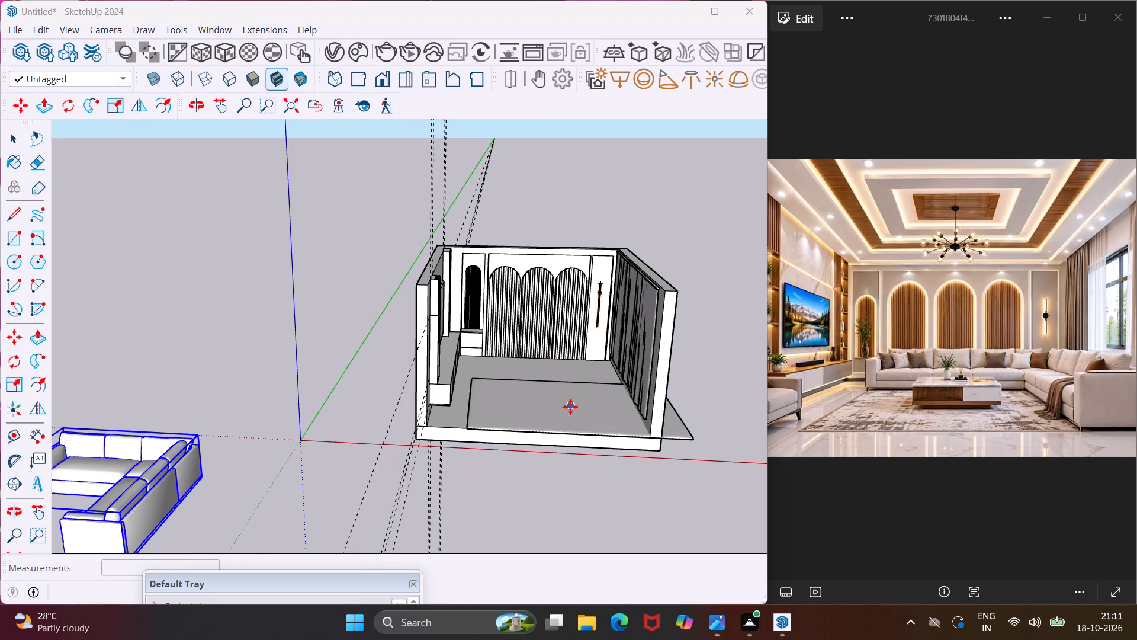
{"action": "middle_click_drag", "start_coordinate": [570, 402], "coordinate": [534, 433]}
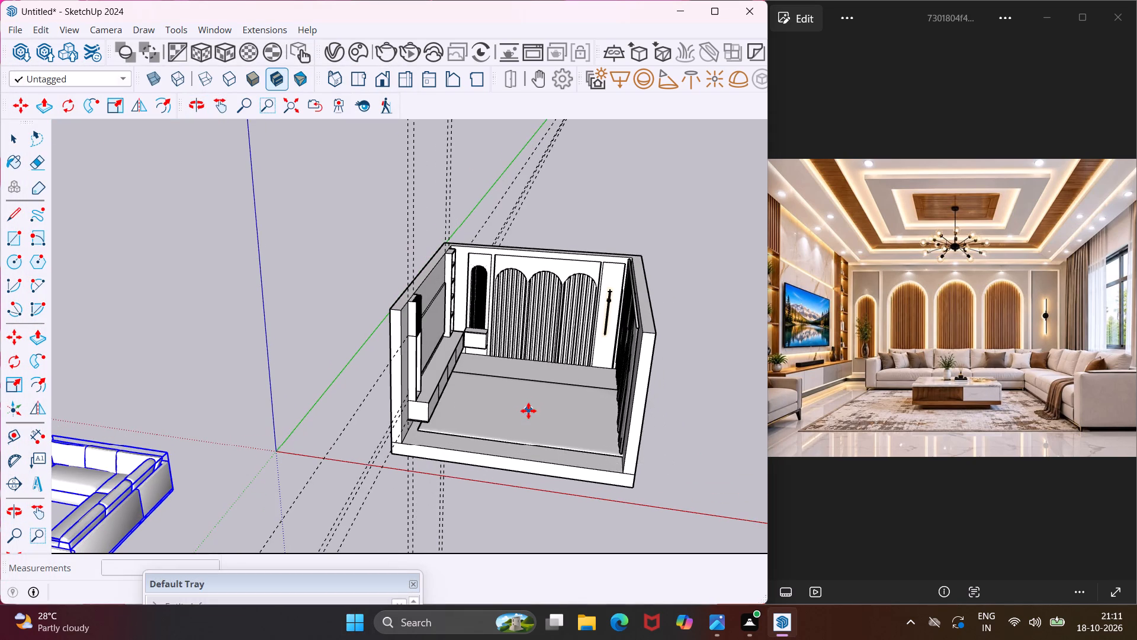
{"action": "left_click", "coordinate": [551, 421]}
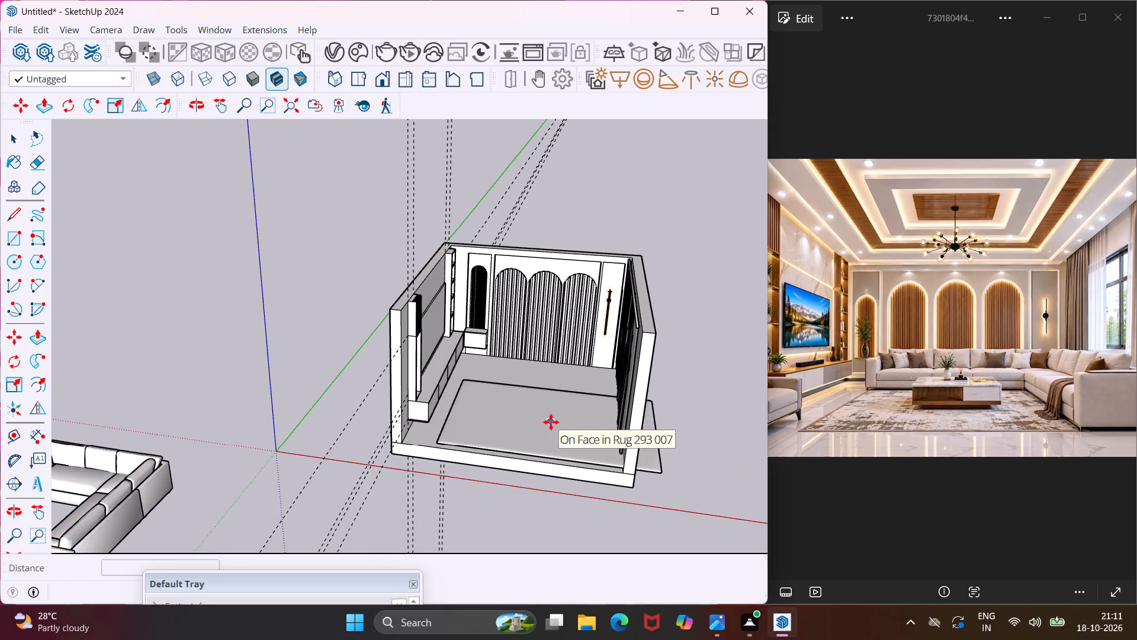
{"action": "key", "text": "Escape"}
Scale the rug to about 0.69 along the red axis so it fits inside the curtain-side wall.
{"action": "left_click", "coordinate": [551, 422]}
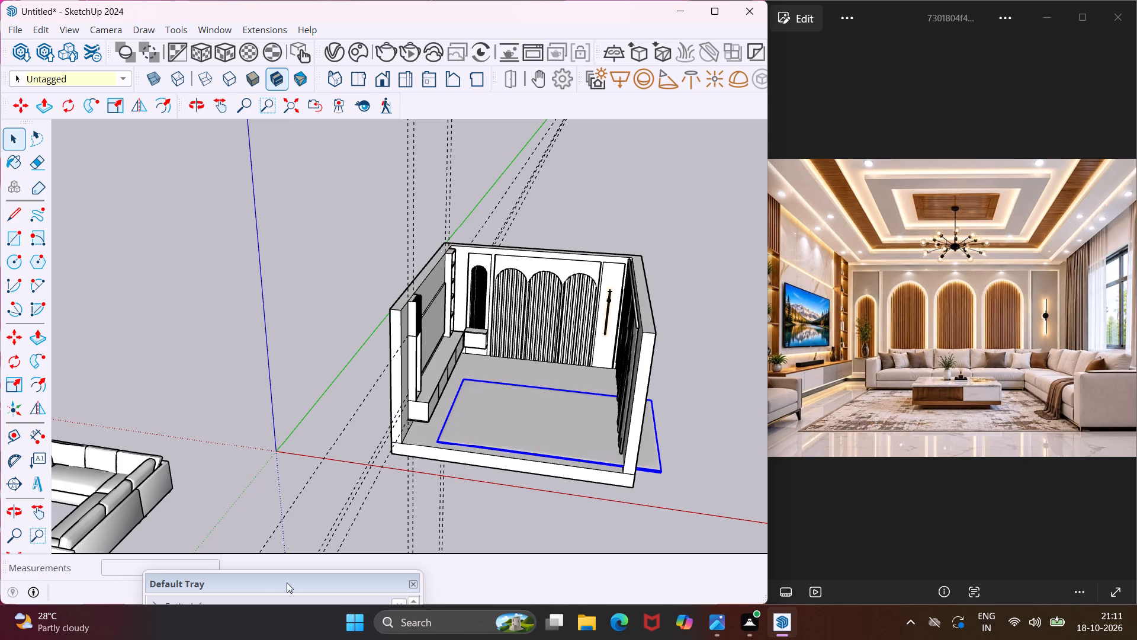
{"action": "left_click", "coordinate": [11, 381]}
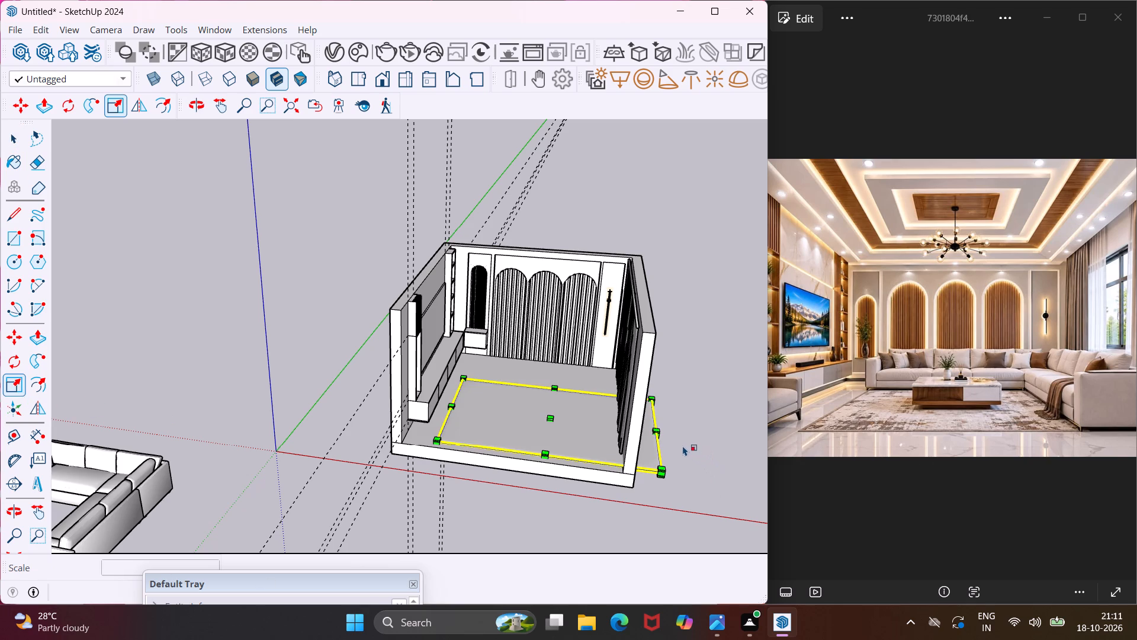
{"action": "scroll", "coordinate": [660, 433], "scroll_direction": "up", "scroll_amount": 3}
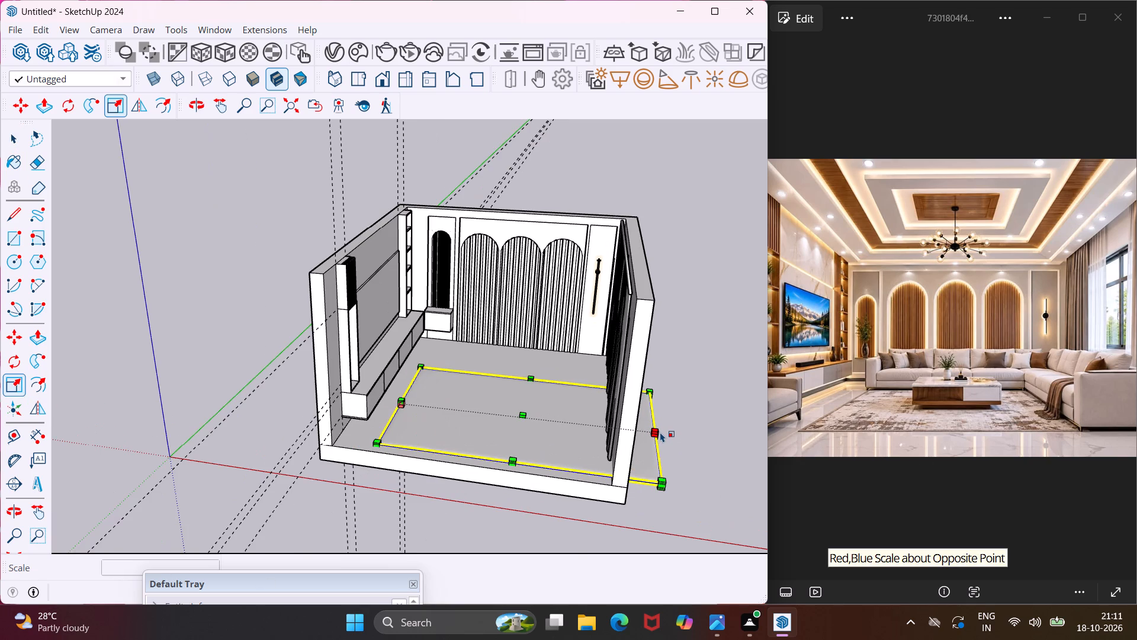
{"action": "scroll", "coordinate": [660, 432], "scroll_direction": "up", "scroll_amount": 4}
{"action": "middle_click_drag", "start_coordinate": [660, 430], "coordinate": [457, 369]}
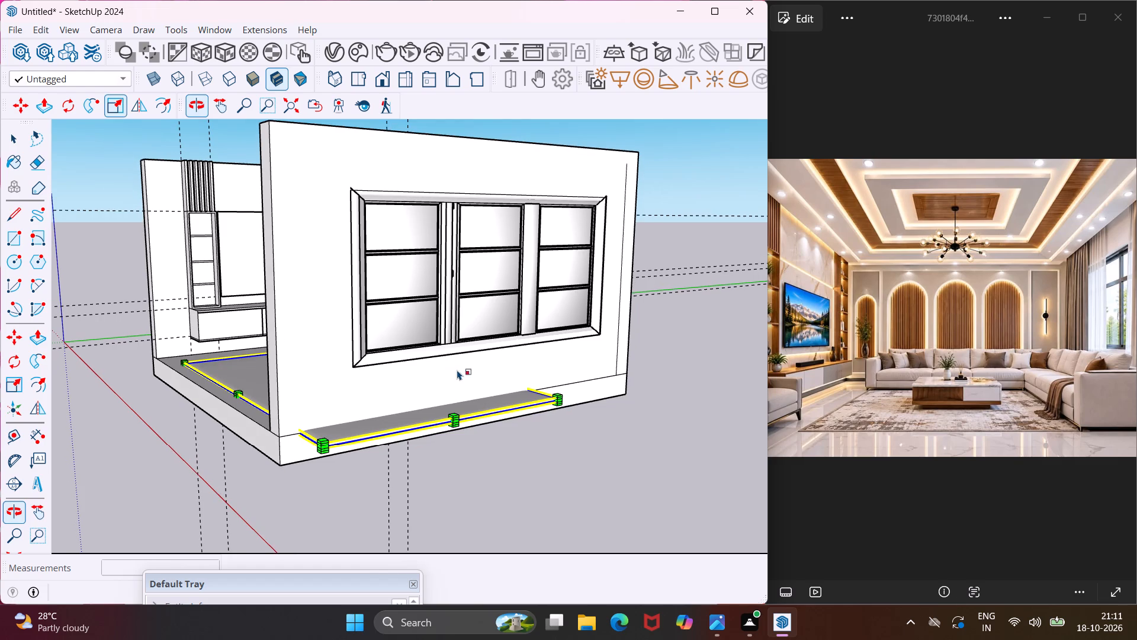
{"action": "scroll", "coordinate": [457, 425], "scroll_direction": "up", "scroll_amount": 3}
{"action": "left_click", "coordinate": [457, 424]}
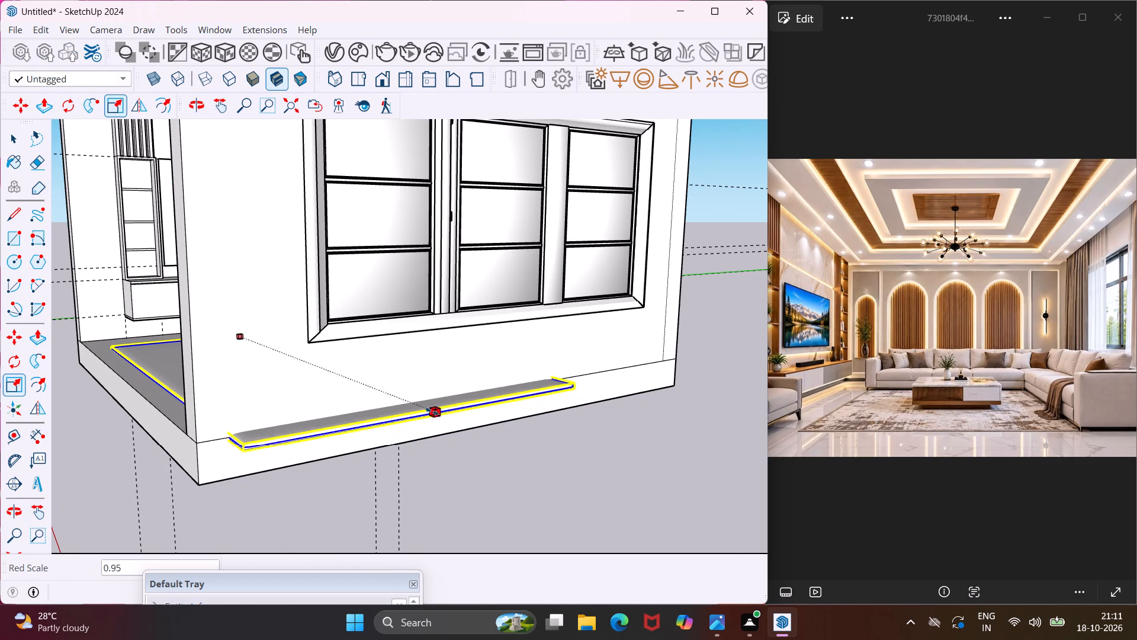
{"action": "scroll", "coordinate": [419, 408], "scroll_direction": "down", "scroll_amount": 4}
{"action": "middle_click_drag", "start_coordinate": [419, 408], "coordinate": [691, 465]}
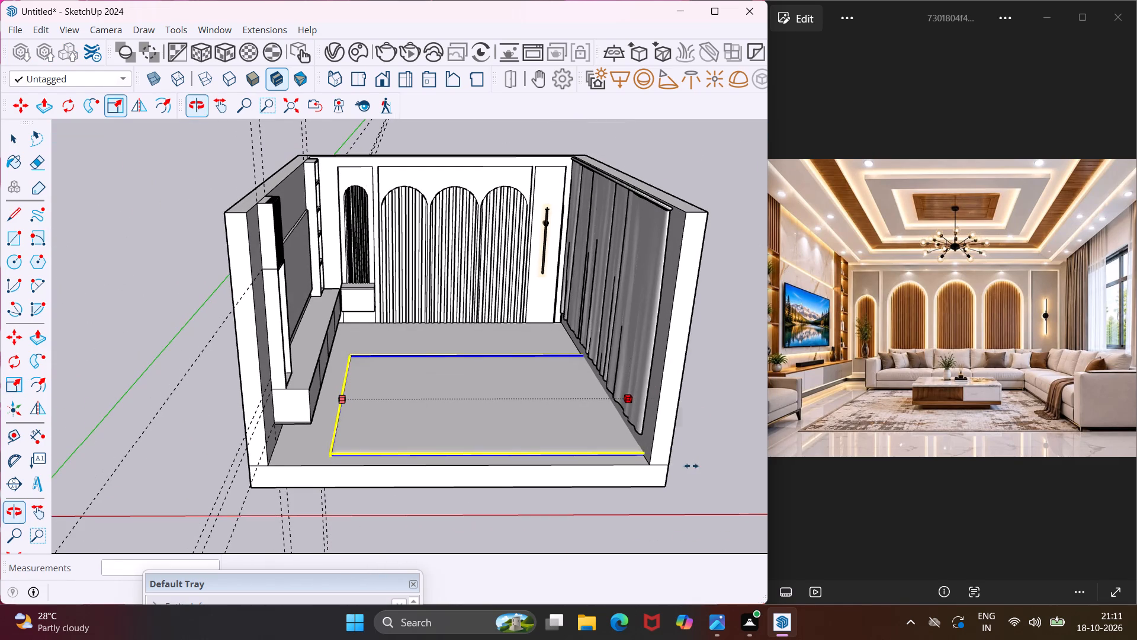
{"action": "left_click", "coordinate": [563, 400]}
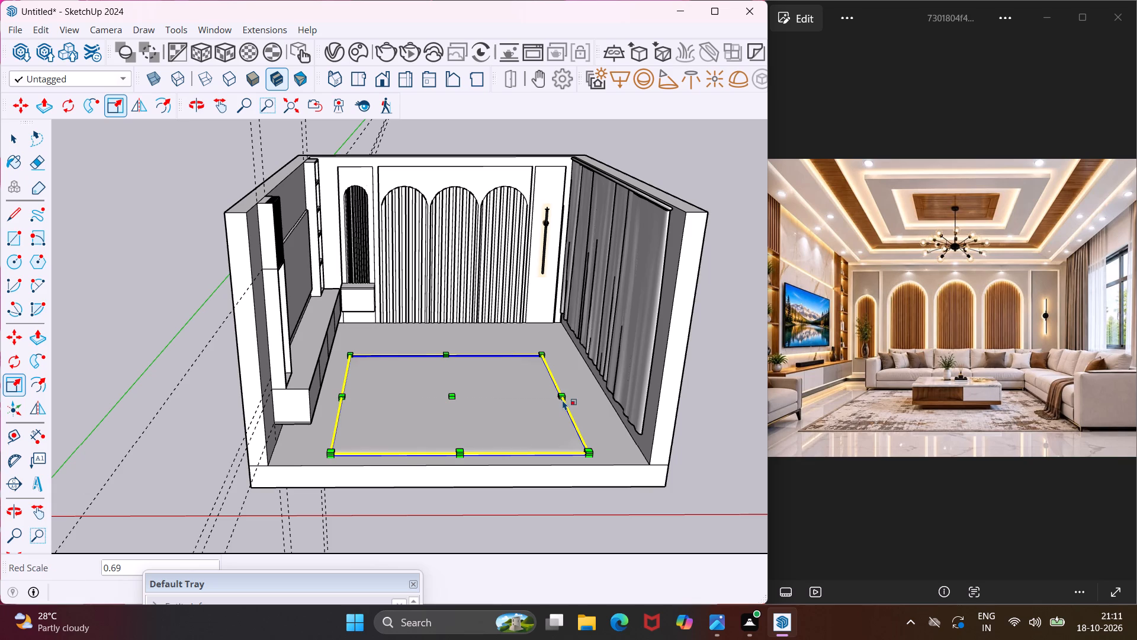
{"action": "key", "text": "Escape"}
{"action": "key", "text": "space"}
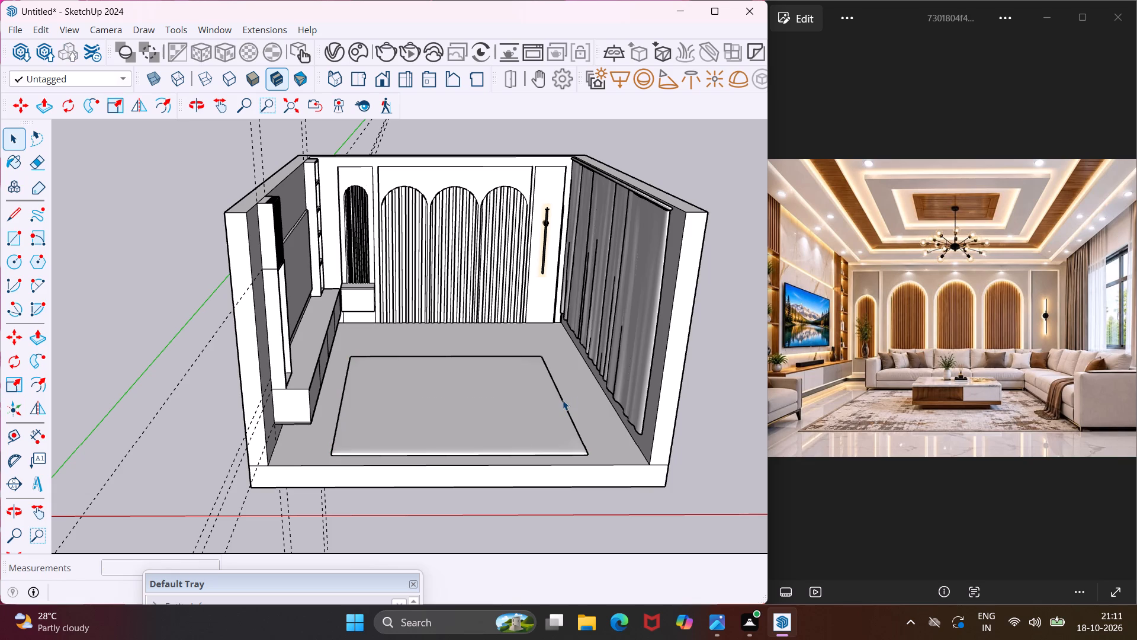
Move the L-shaped sofa about 32' 9" from outside the room onto the living room floor beside the curtains.
{"action": "scroll", "coordinate": [563, 400], "scroll_direction": "down", "scroll_amount": 10}
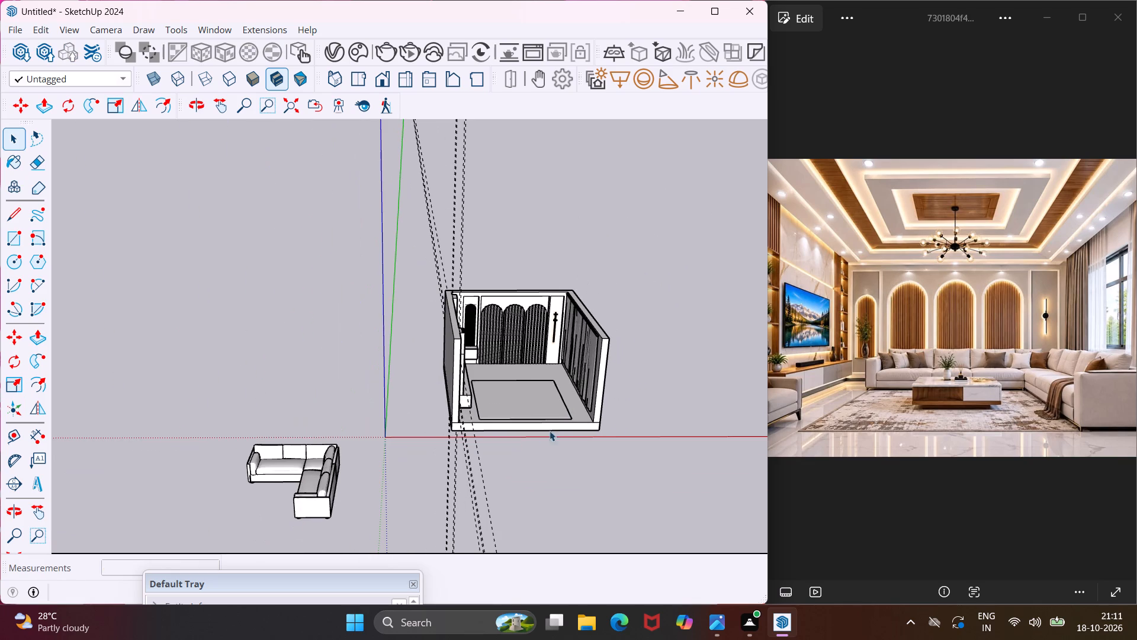
{"action": "left_click", "coordinate": [326, 501]}
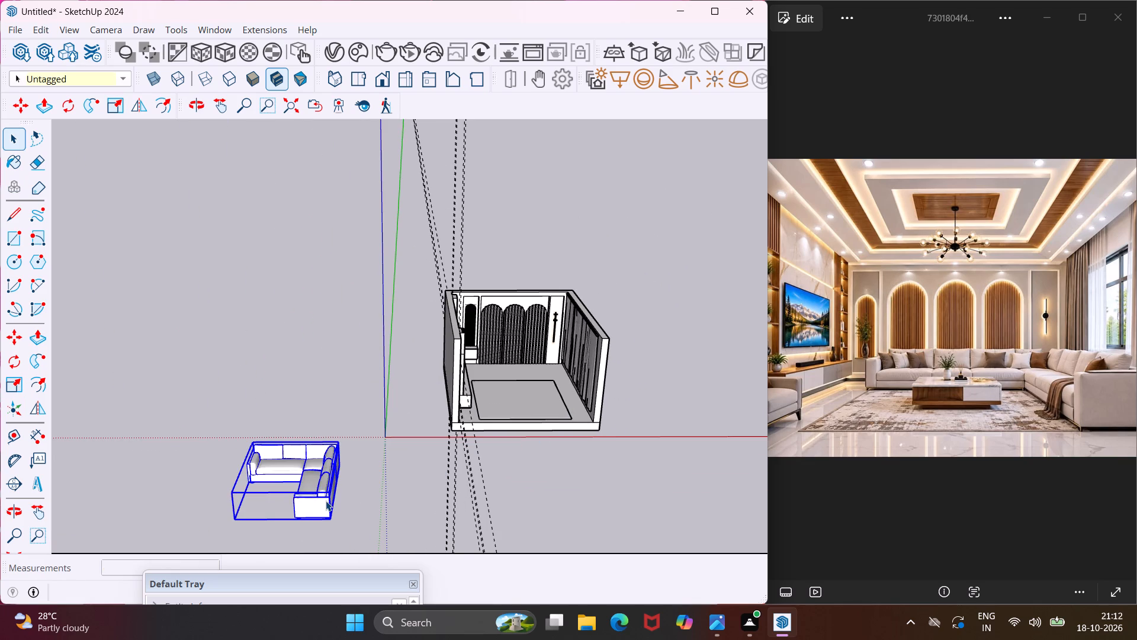
{"action": "key", "text": "m"}
{"action": "scroll", "coordinate": [326, 517], "scroll_direction": "up", "scroll_amount": 3}
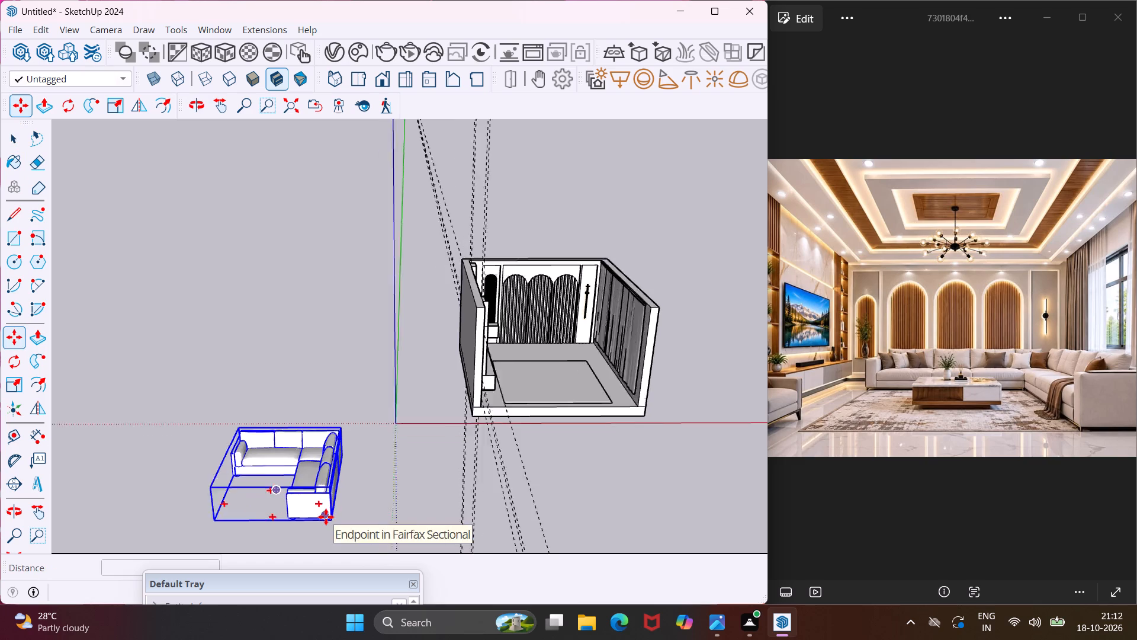
{"action": "scroll", "coordinate": [326, 517], "scroll_direction": "up", "scroll_amount": 6}
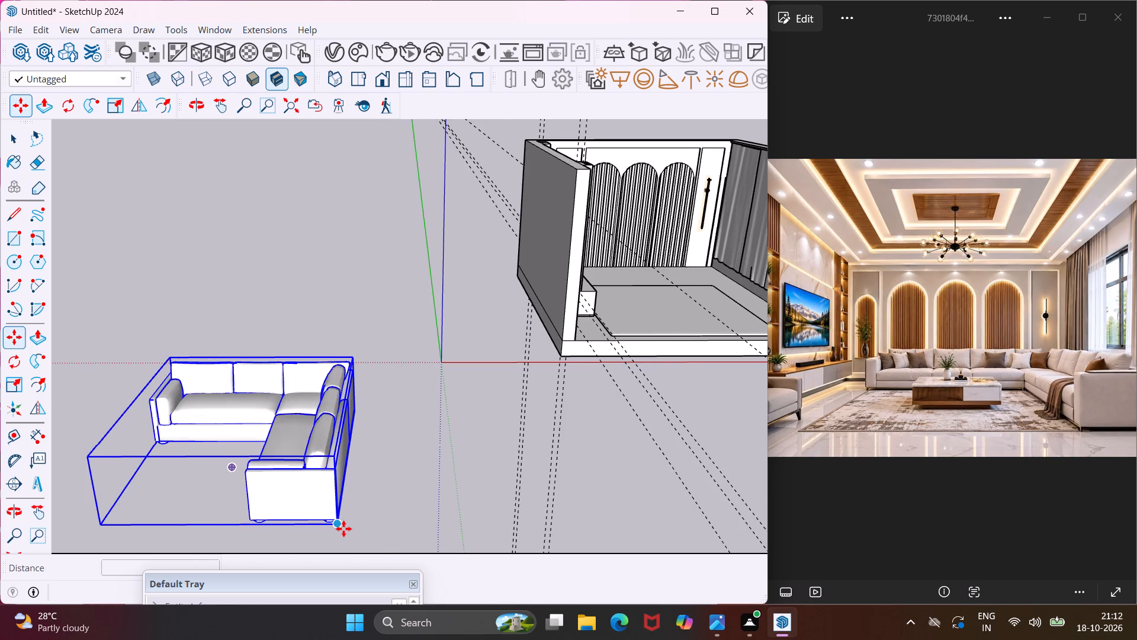
{"action": "scroll", "coordinate": [343, 529], "scroll_direction": "up", "scroll_amount": 4}
{"action": "left_click", "coordinate": [335, 523]}
{"action": "scroll", "coordinate": [328, 510], "scroll_direction": "down", "scroll_amount": 2}
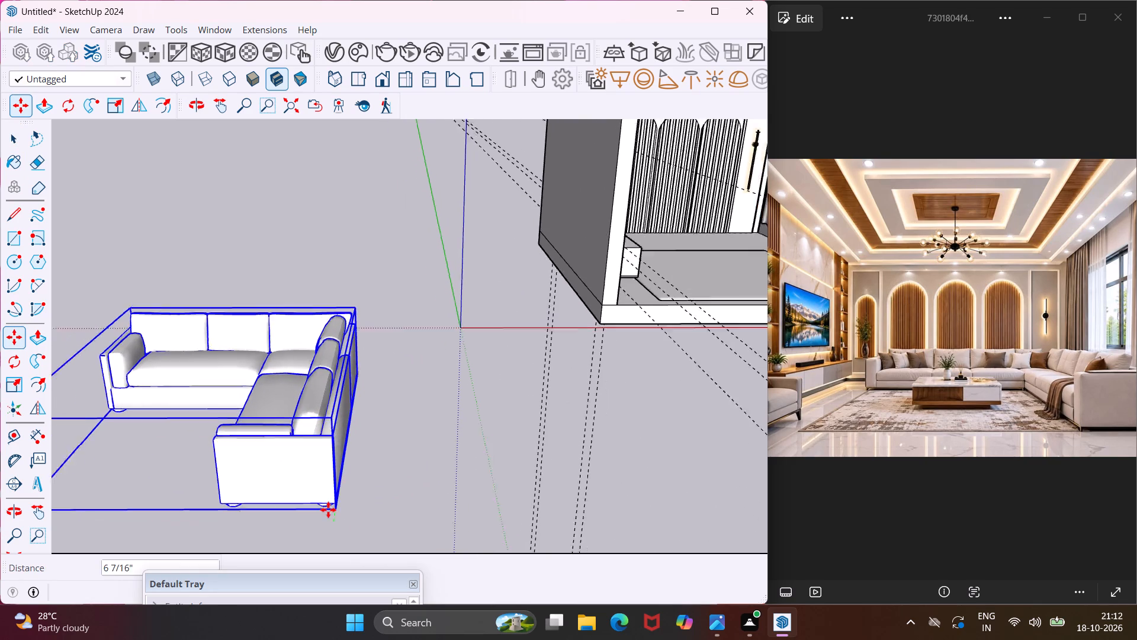
{"action": "scroll", "coordinate": [328, 510], "scroll_direction": "down", "scroll_amount": 9}
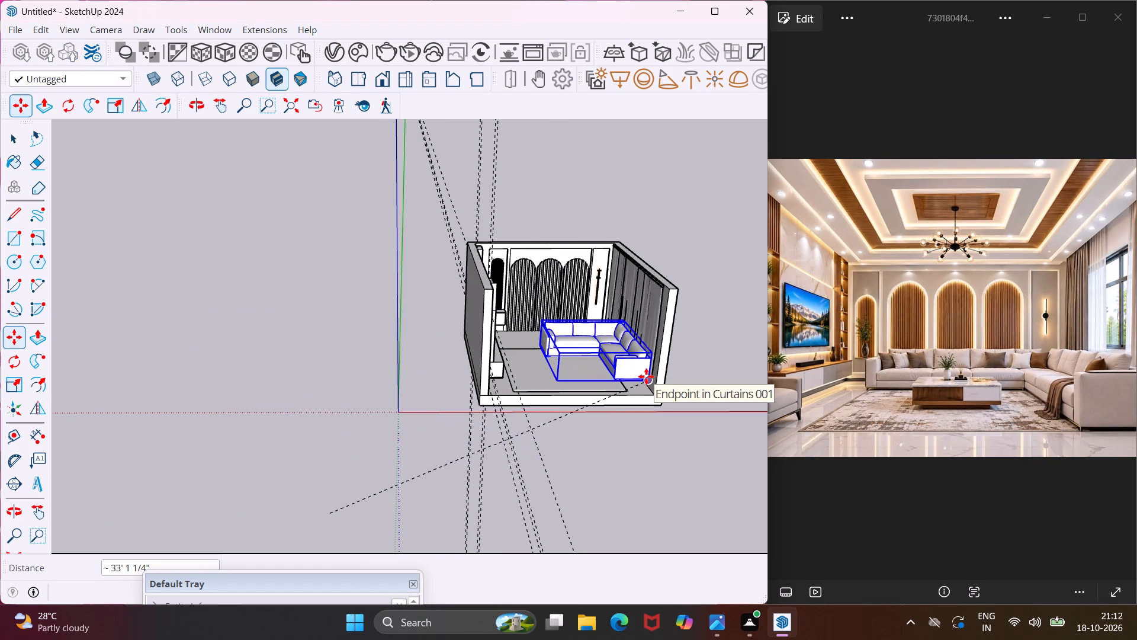
{"action": "scroll", "coordinate": [627, 384], "scroll_direction": "up", "scroll_amount": 13}
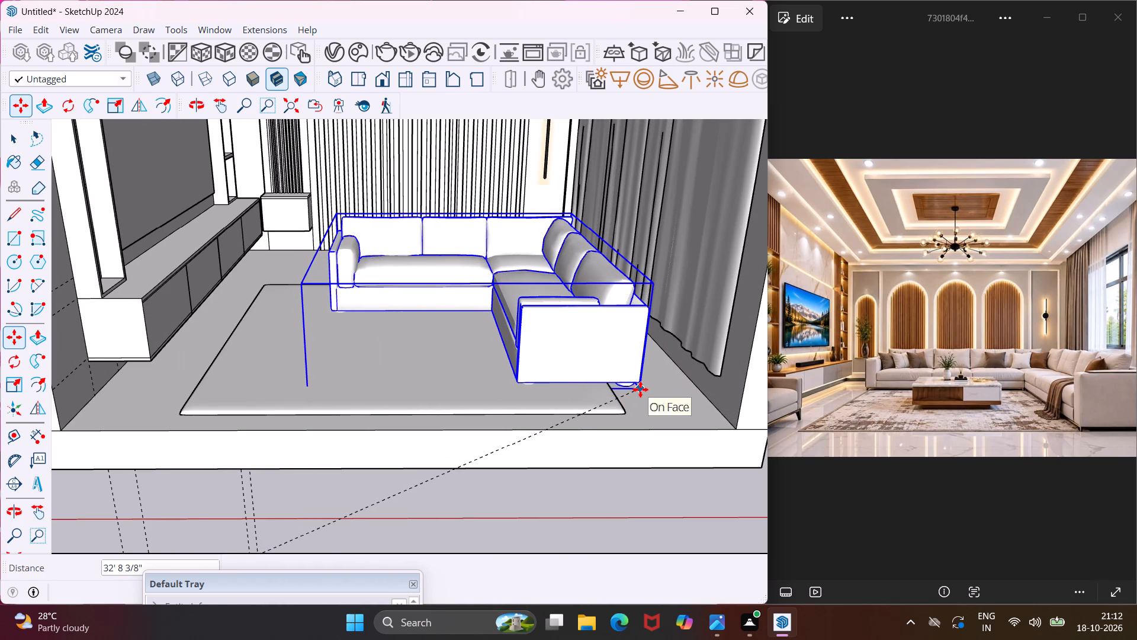
{"action": "left_click", "coordinate": [641, 389]}
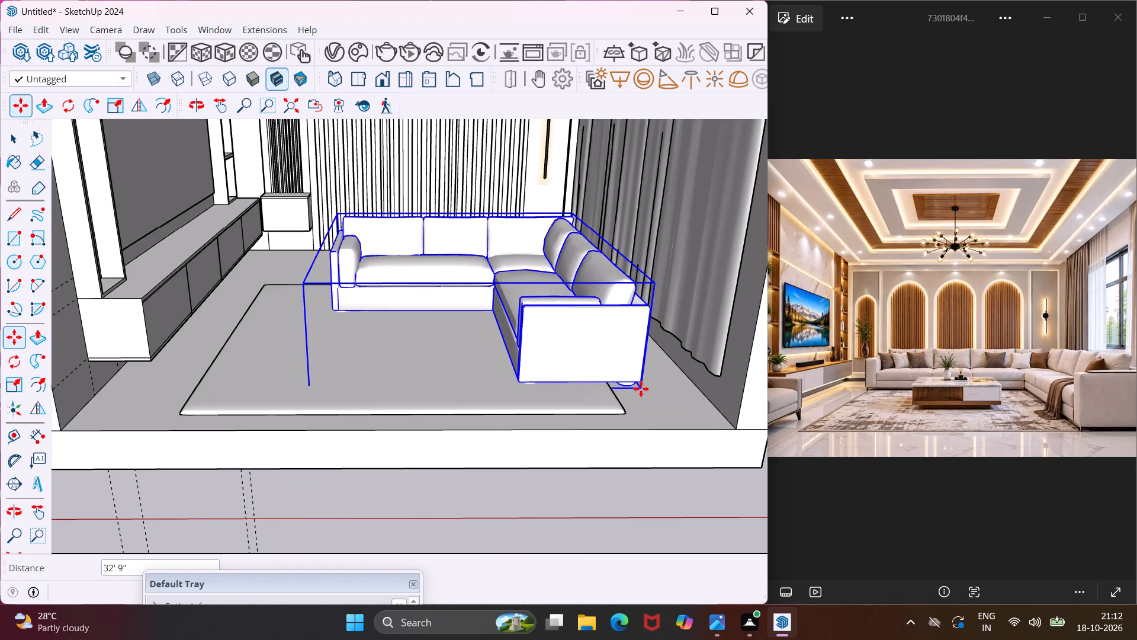
Scale the L-shaped sofa to about 1.41 along the red axis, extending its backrest side toward the arched wall.
{"action": "left_click", "coordinate": [9, 383]}
{"action": "middle_click_drag", "start_coordinate": [353, 360], "coordinate": [477, 481]}
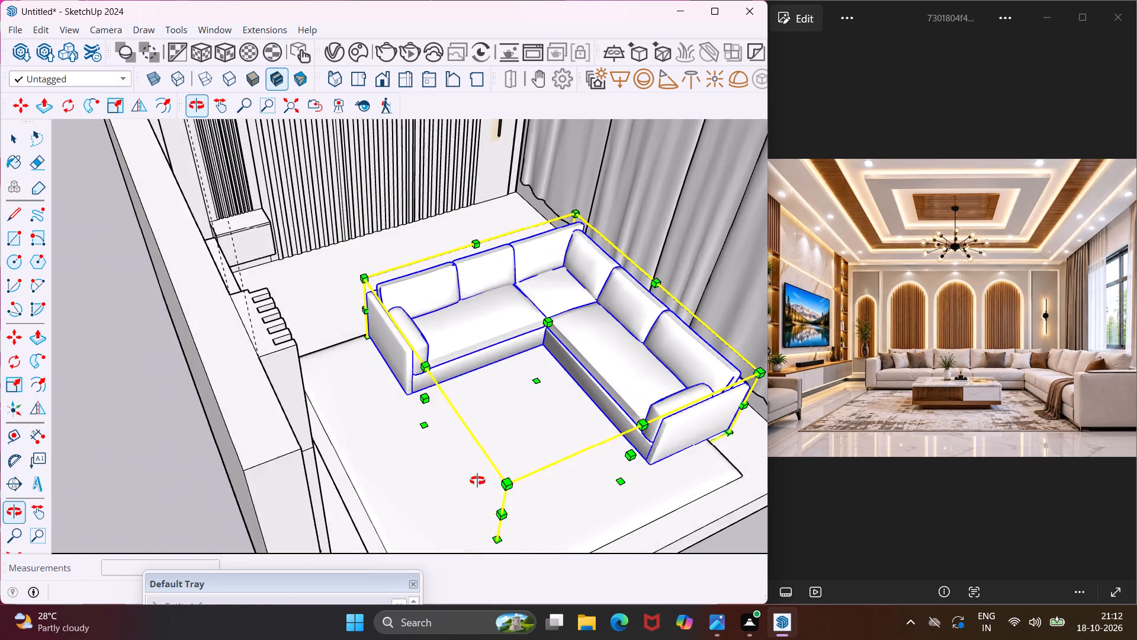
{"action": "middle_click_drag", "start_coordinate": [477, 481], "coordinate": [489, 508]}
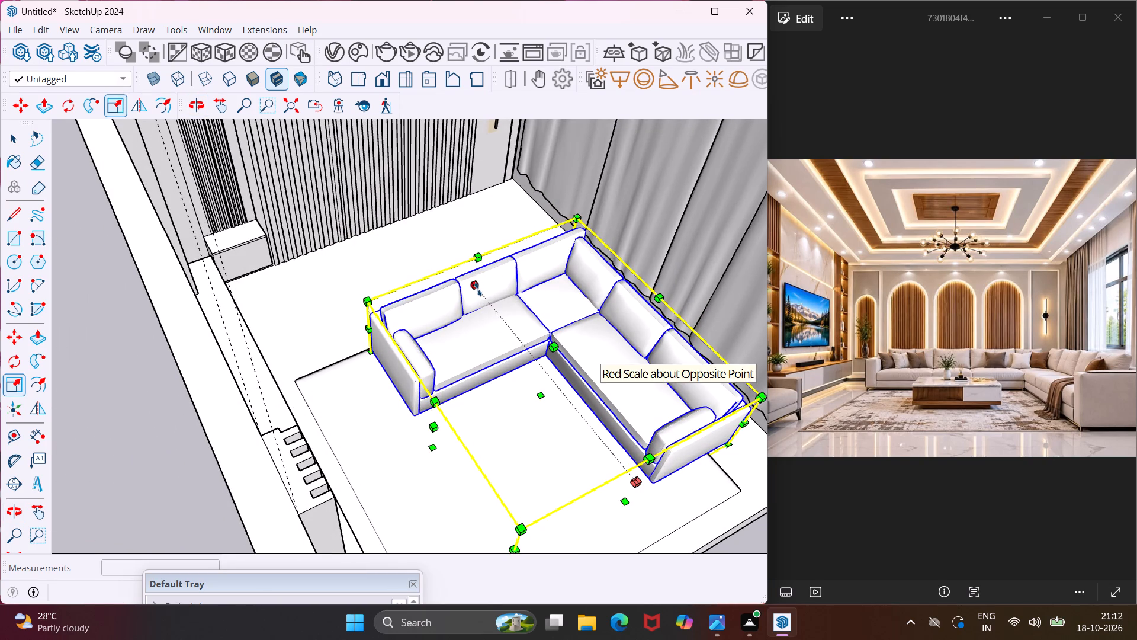
{"action": "left_click", "coordinate": [478, 289]}
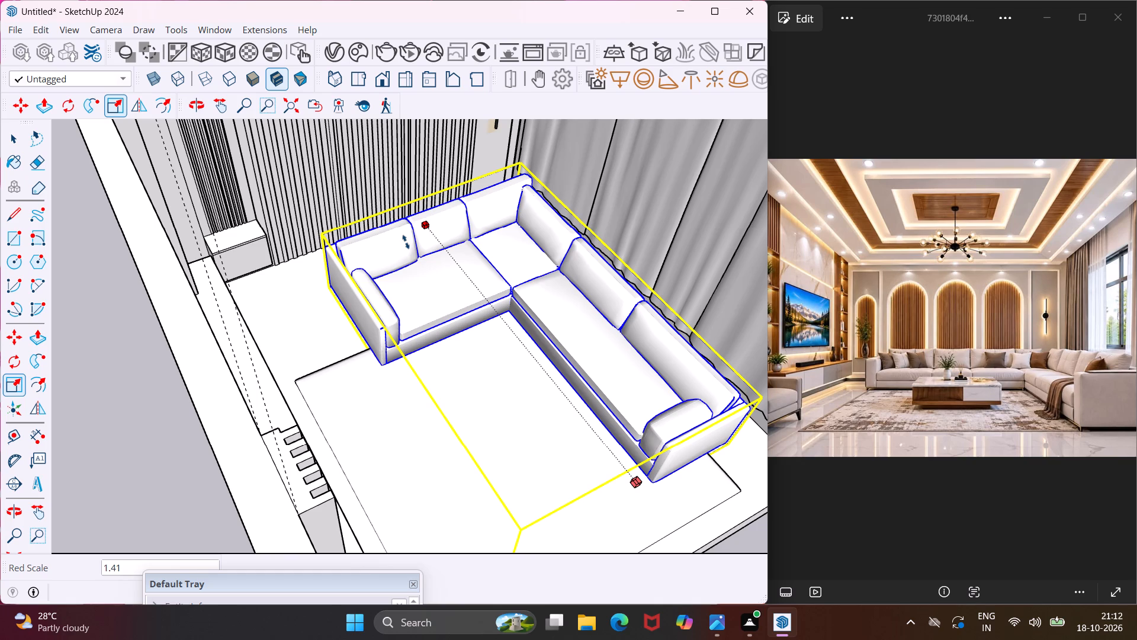
{"action": "left_click", "coordinate": [406, 242]}
Scale the L-shaped sofa to about 1.12 along the green axis, widening it toward the TV unit.
{"action": "scroll", "coordinate": [445, 279], "scroll_direction": "down", "scroll_amount": 1}
{"action": "middle_click_drag", "start_coordinate": [445, 279], "coordinate": [359, 250]}
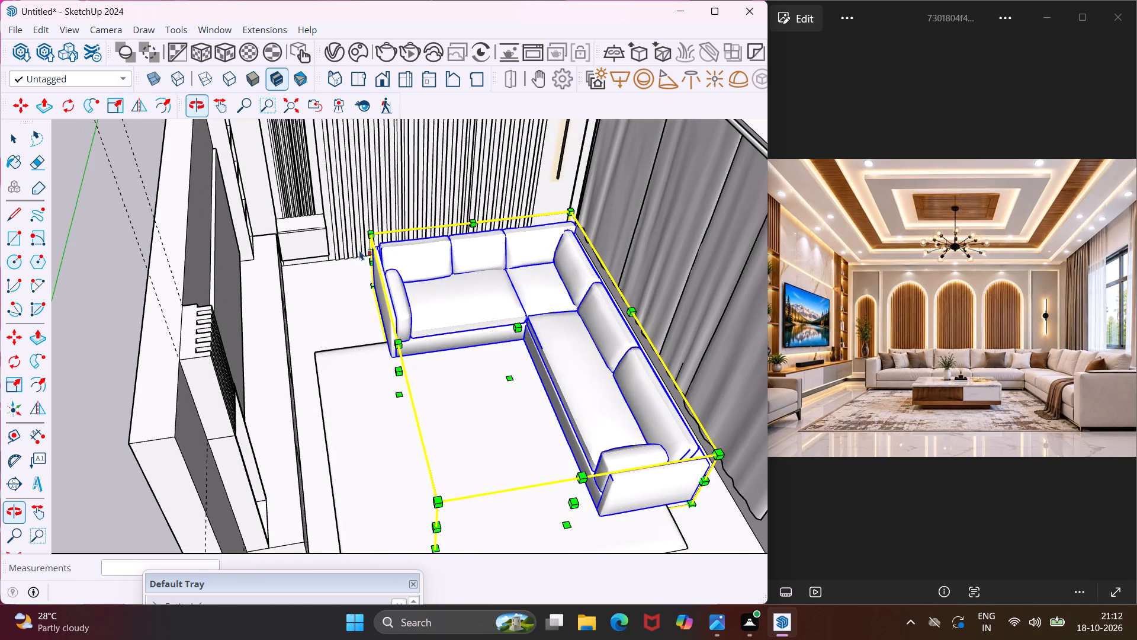
{"action": "scroll", "coordinate": [388, 353], "scroll_direction": "up", "scroll_amount": 3}
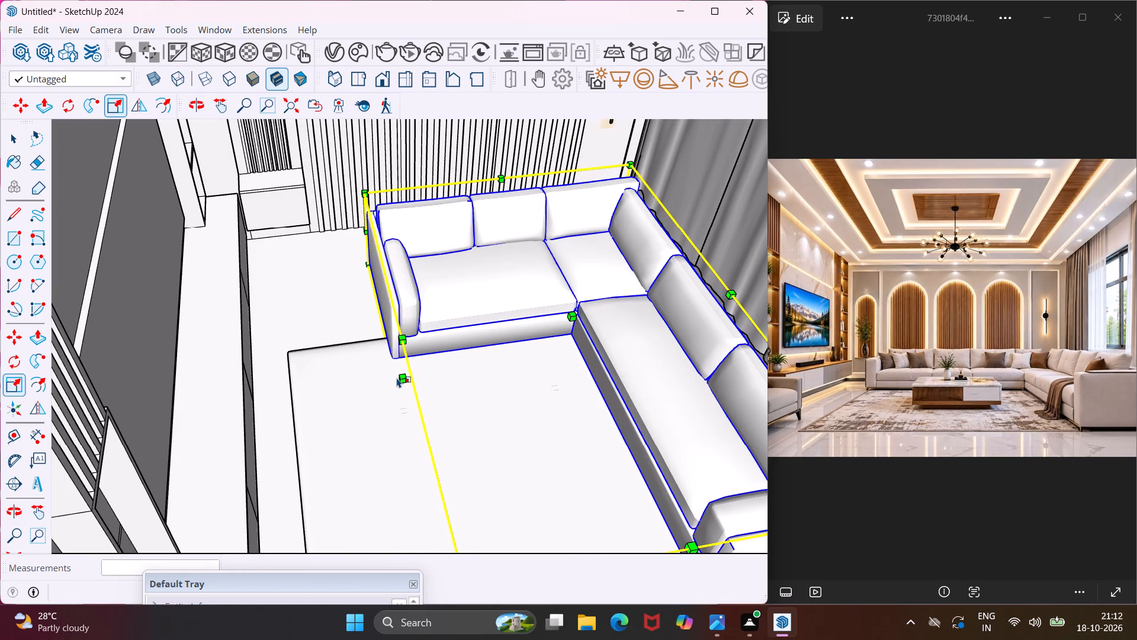
{"action": "left_click", "coordinate": [400, 378]}
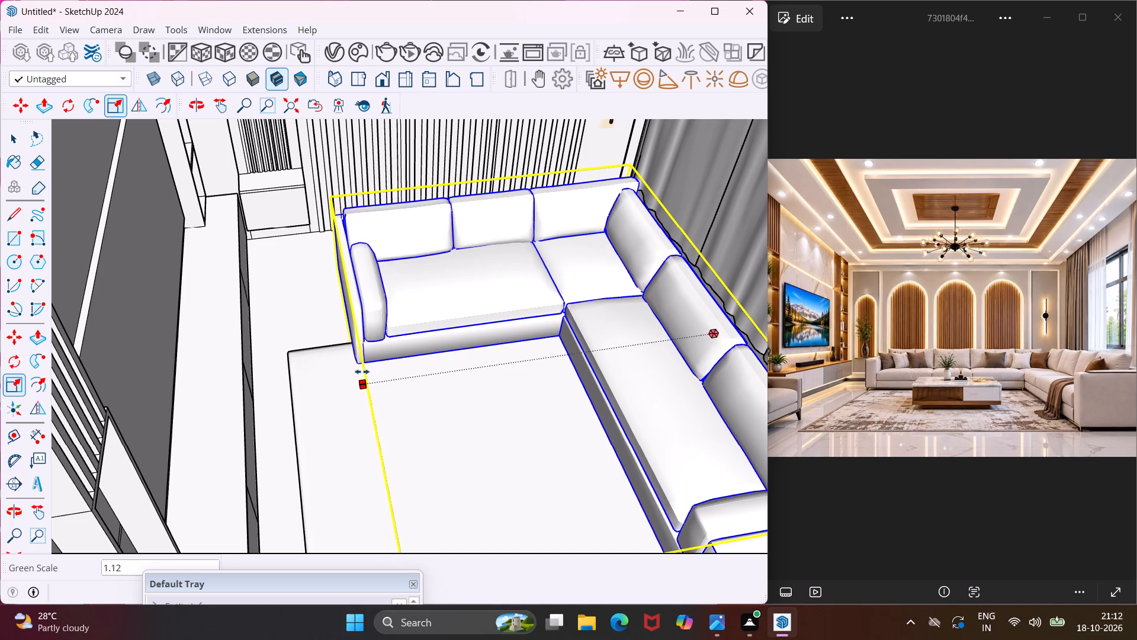
{"action": "left_click", "coordinate": [354, 369]}
Scale the L-shaped sofa to about 1.11 along the blue axis so that it is taller.
{"action": "scroll", "coordinate": [397, 368], "scroll_direction": "down", "scroll_amount": 5}
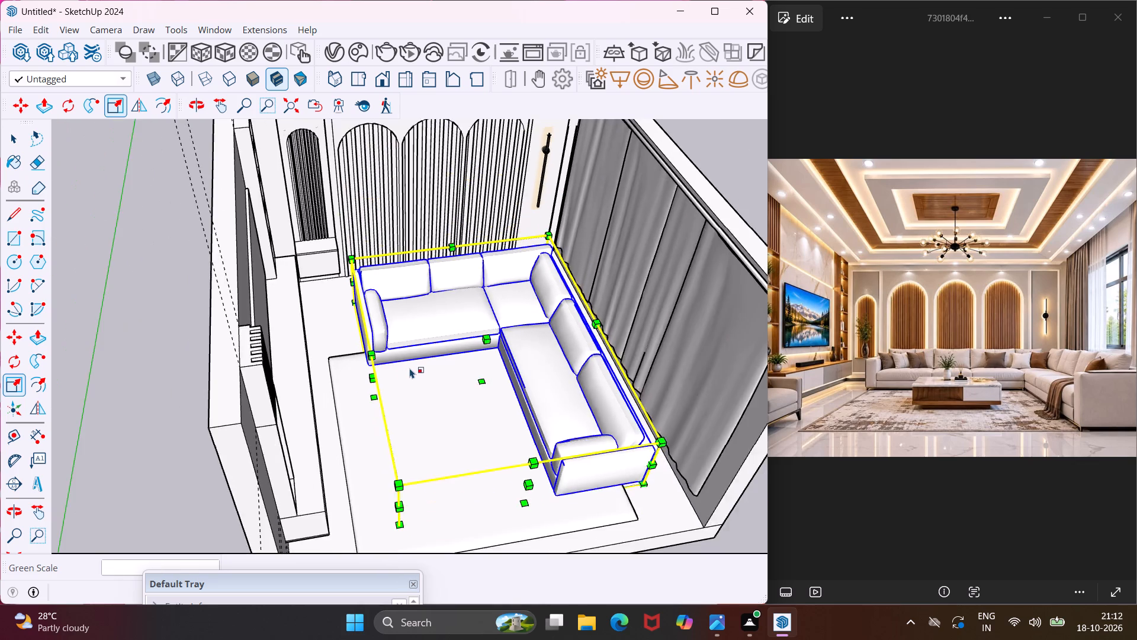
{"action": "scroll", "coordinate": [410, 368], "scroll_direction": "down", "scroll_amount": 3}
{"action": "middle_click_drag", "start_coordinate": [477, 401], "coordinate": [461, 263]}
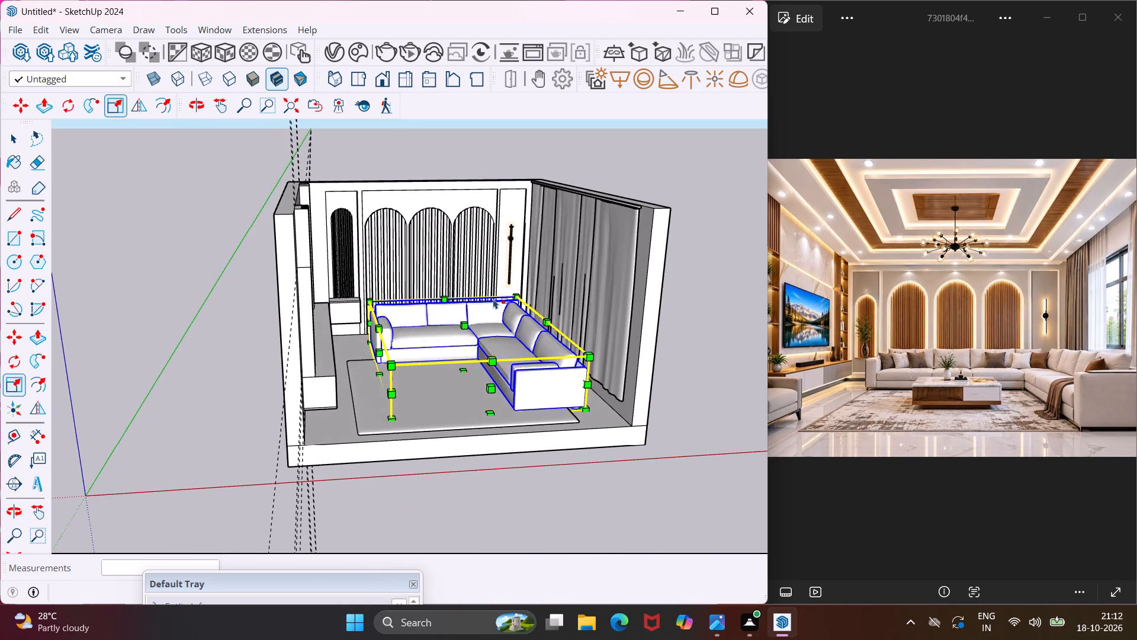
{"action": "scroll", "coordinate": [556, 373], "scroll_direction": "up", "scroll_amount": 5}
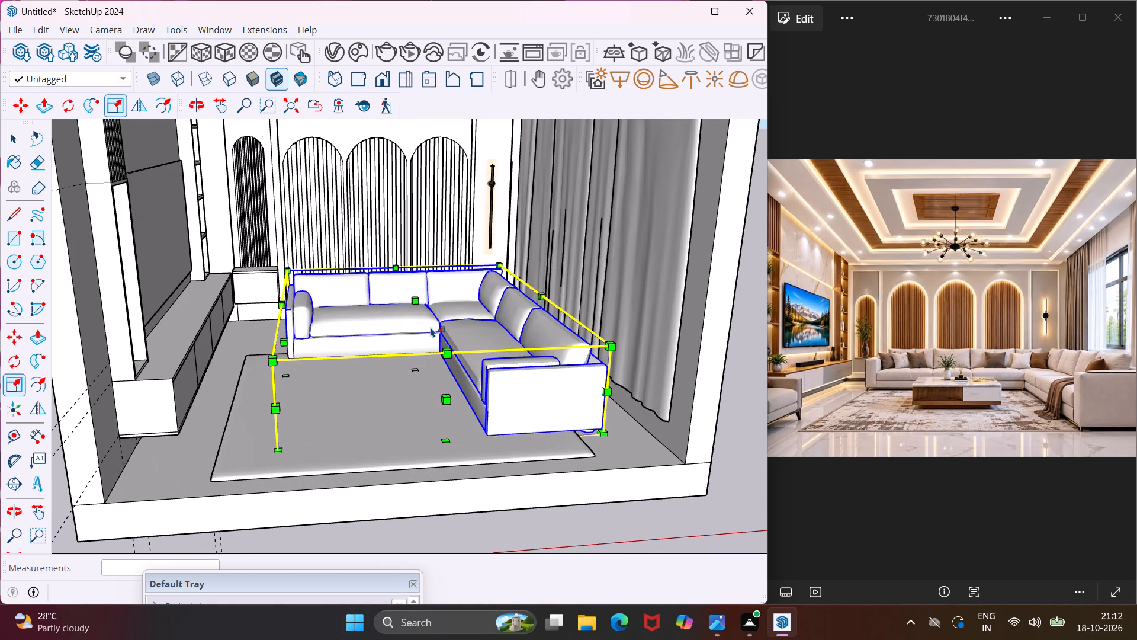
{"action": "left_click", "coordinate": [416, 302]}
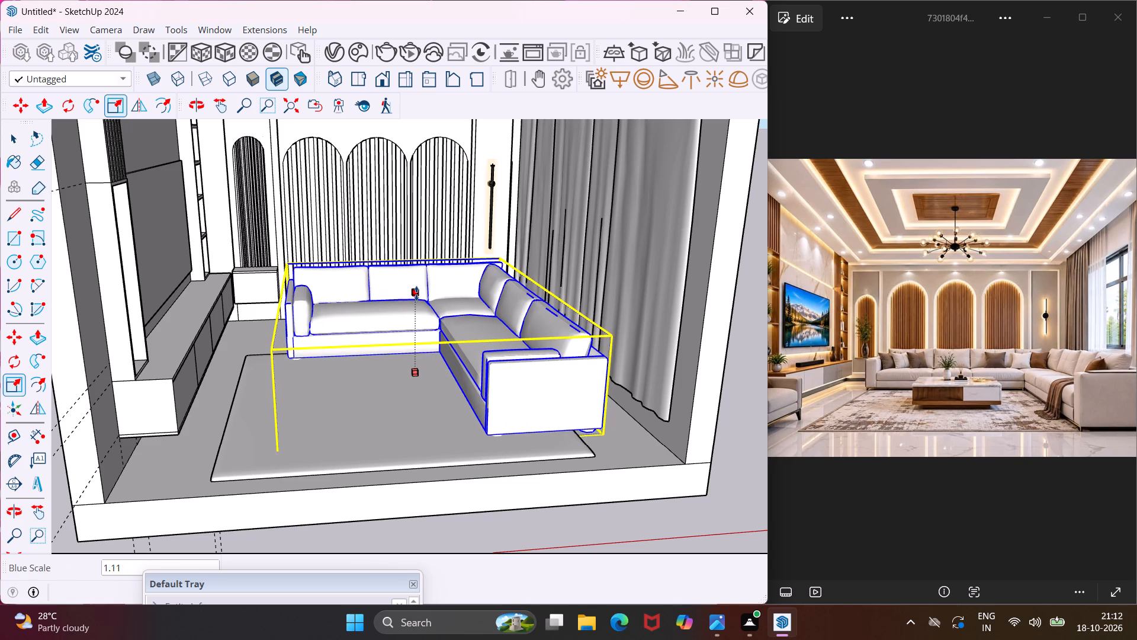
{"action": "left_click", "coordinate": [416, 293]}
Move the L-shaped sofa about 8 1/2" along the red axis toward the curtains.
{"action": "middle_click_drag", "start_coordinate": [517, 373], "coordinate": [438, 354]}
{"action": "key", "text": "m"}
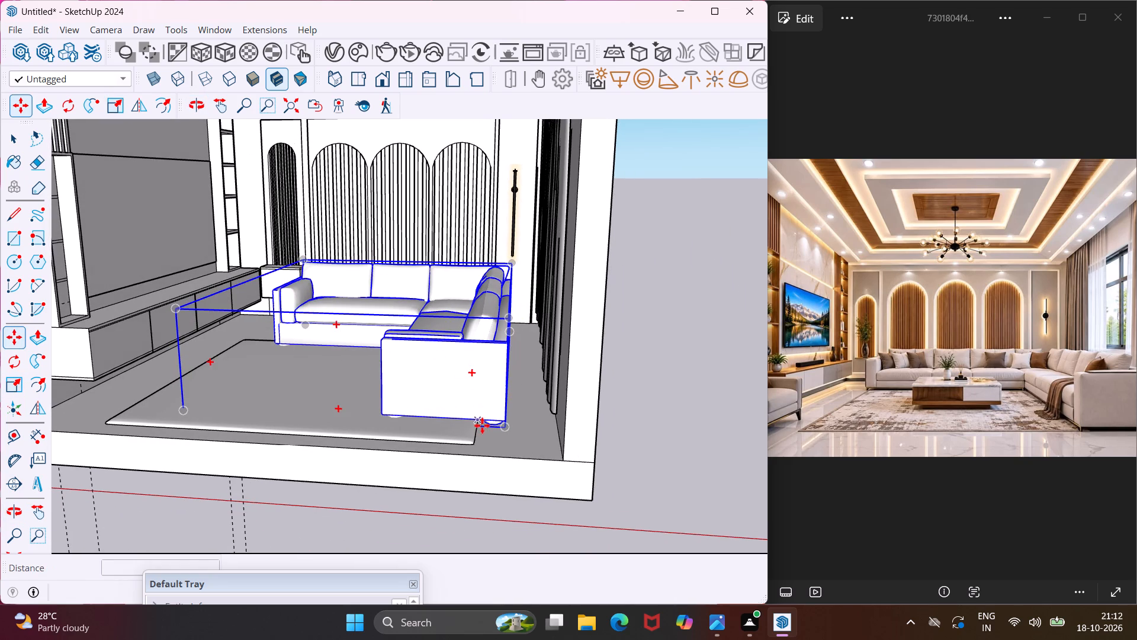
{"action": "scroll", "coordinate": [483, 426], "scroll_direction": "up", "scroll_amount": 7}
{"action": "left_click", "coordinate": [480, 449]}
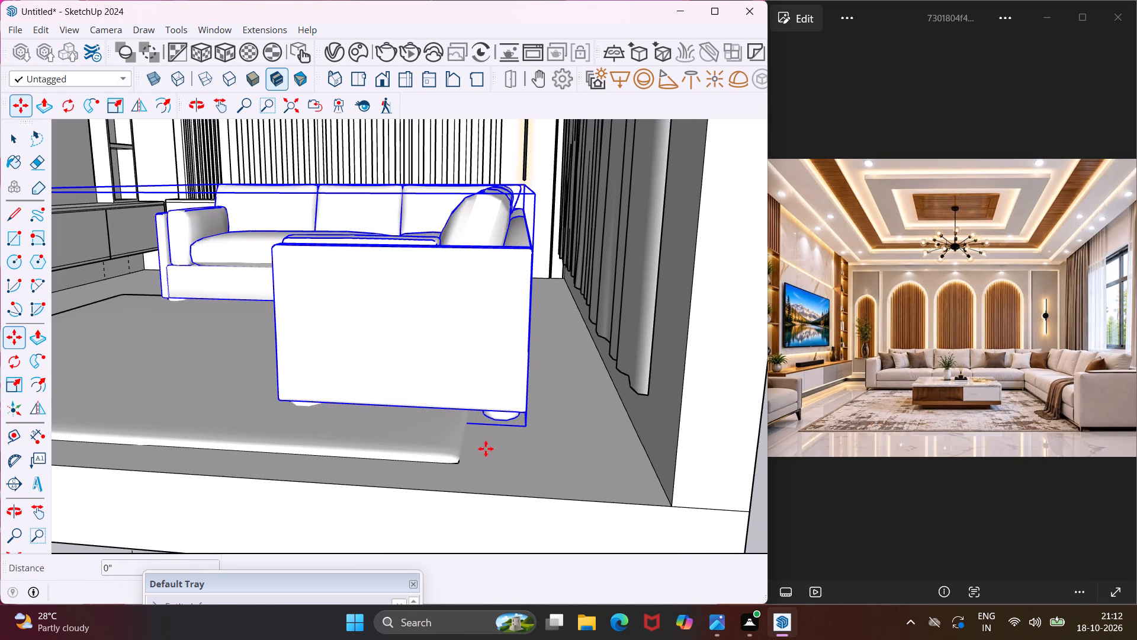
{"action": "left_click", "coordinate": [537, 449]}
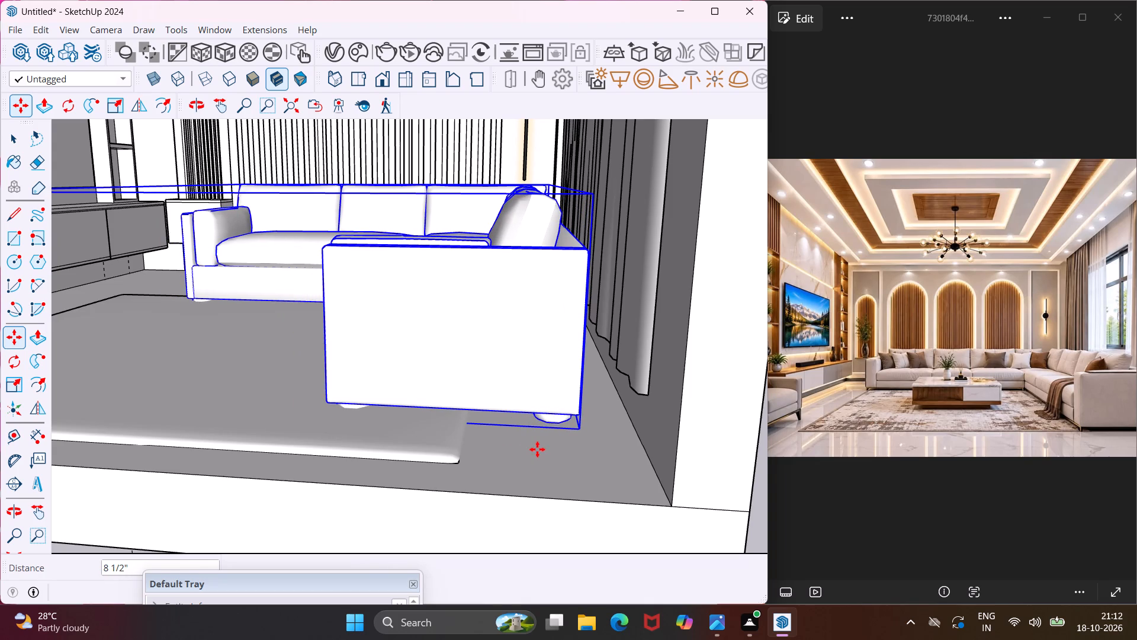
{"action": "key", "text": "Escape"}
{"action": "key", "text": "space"}
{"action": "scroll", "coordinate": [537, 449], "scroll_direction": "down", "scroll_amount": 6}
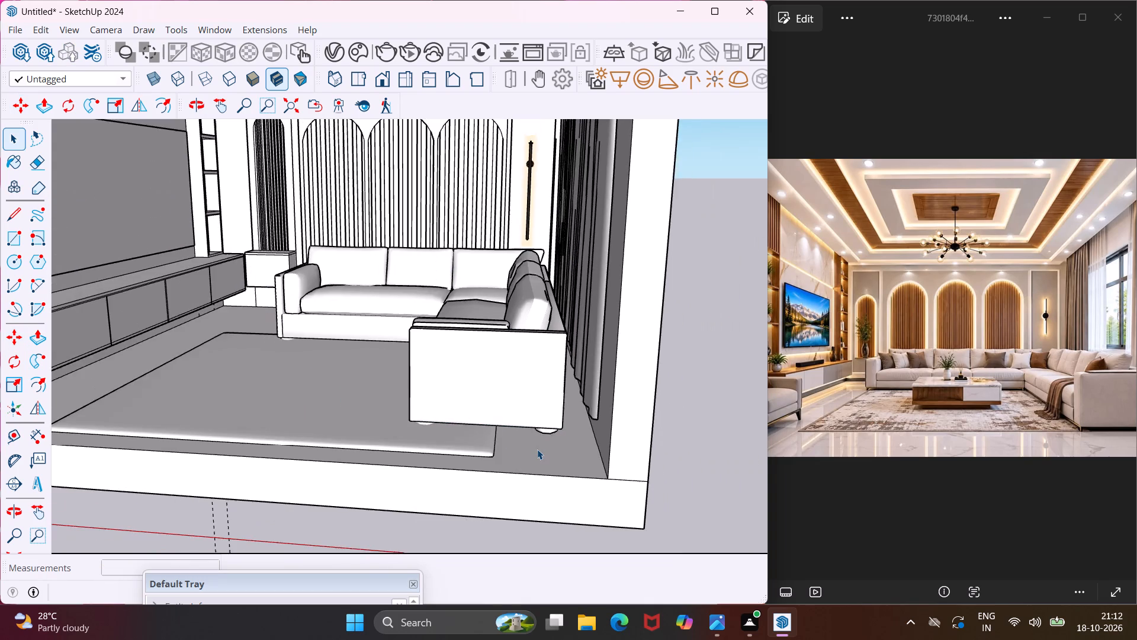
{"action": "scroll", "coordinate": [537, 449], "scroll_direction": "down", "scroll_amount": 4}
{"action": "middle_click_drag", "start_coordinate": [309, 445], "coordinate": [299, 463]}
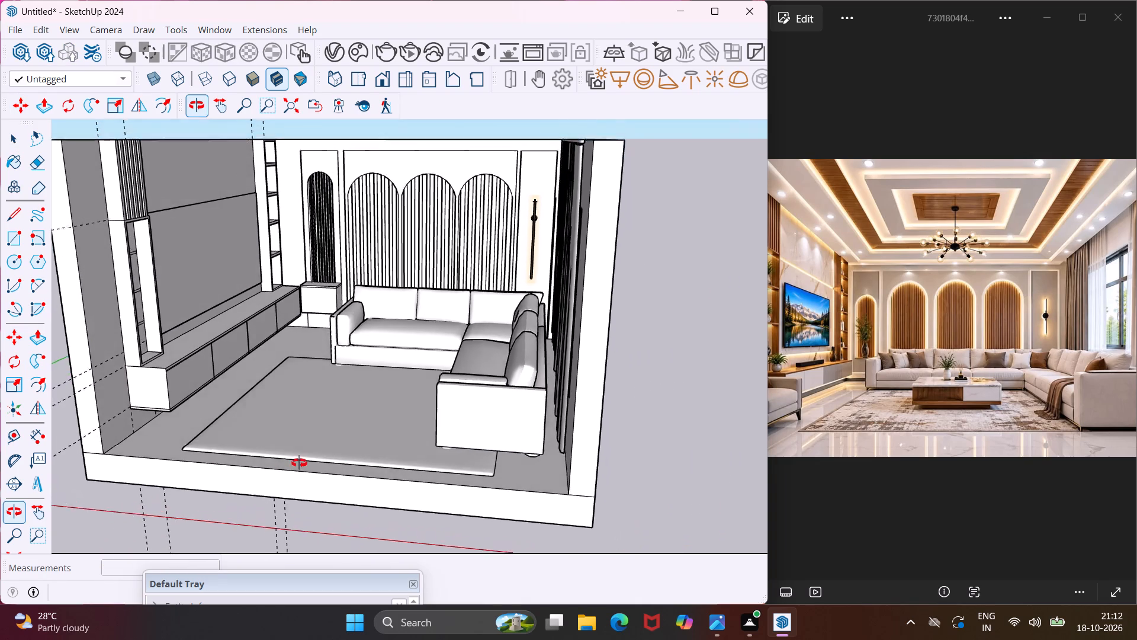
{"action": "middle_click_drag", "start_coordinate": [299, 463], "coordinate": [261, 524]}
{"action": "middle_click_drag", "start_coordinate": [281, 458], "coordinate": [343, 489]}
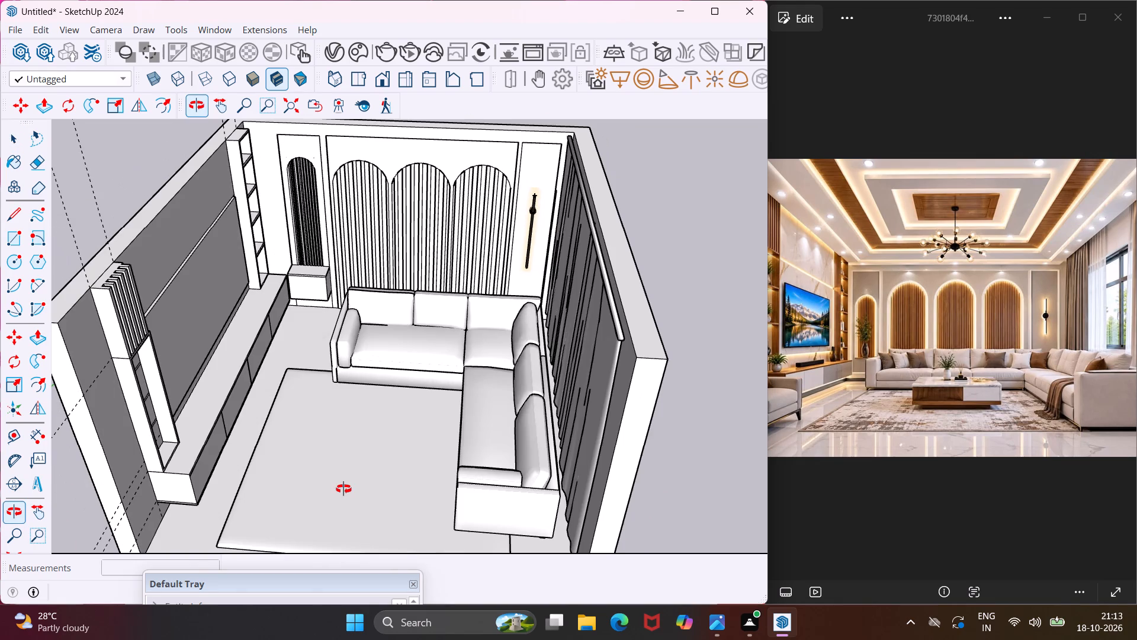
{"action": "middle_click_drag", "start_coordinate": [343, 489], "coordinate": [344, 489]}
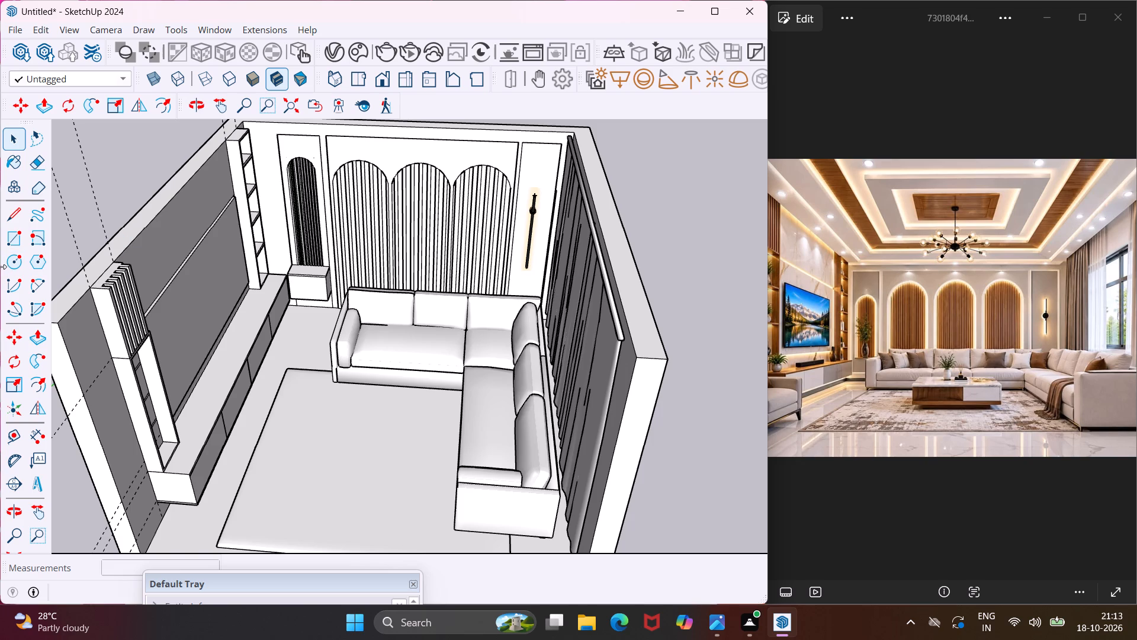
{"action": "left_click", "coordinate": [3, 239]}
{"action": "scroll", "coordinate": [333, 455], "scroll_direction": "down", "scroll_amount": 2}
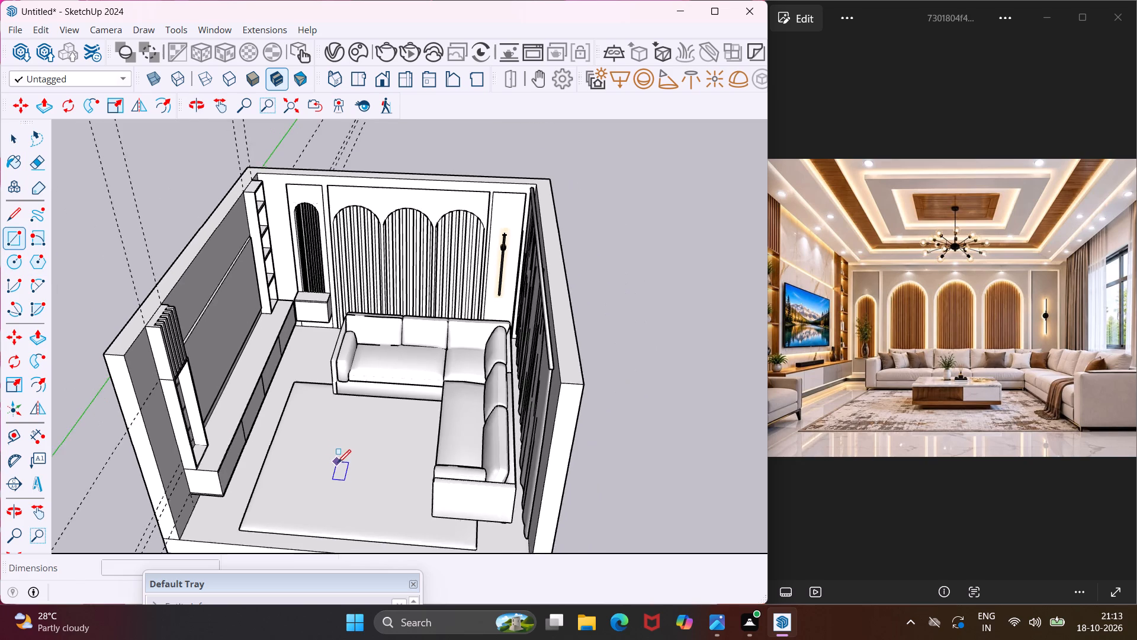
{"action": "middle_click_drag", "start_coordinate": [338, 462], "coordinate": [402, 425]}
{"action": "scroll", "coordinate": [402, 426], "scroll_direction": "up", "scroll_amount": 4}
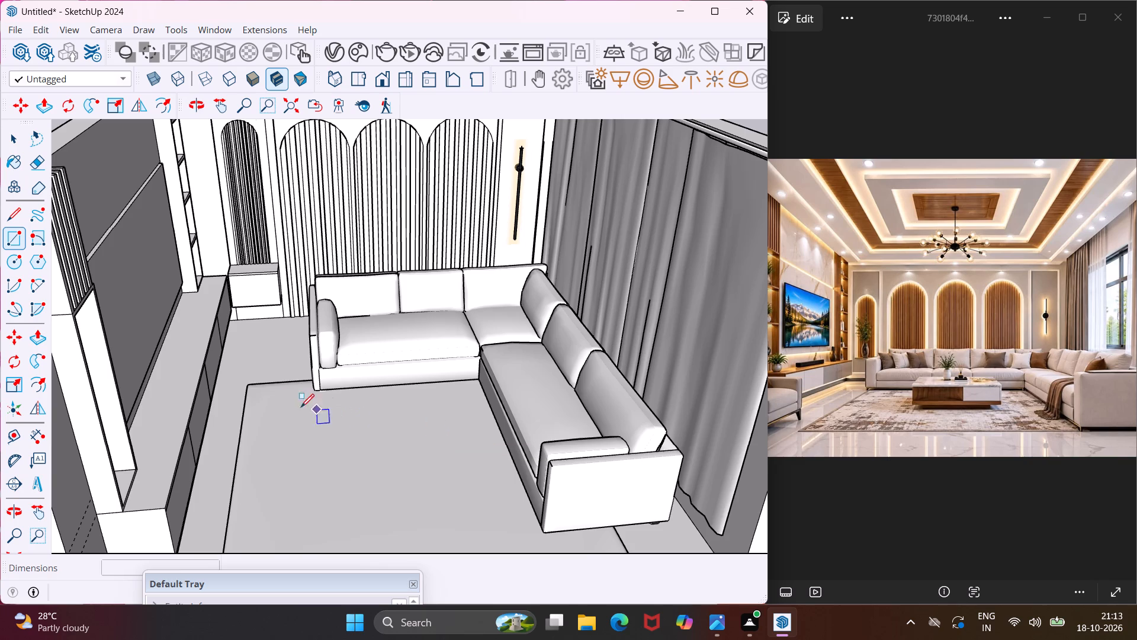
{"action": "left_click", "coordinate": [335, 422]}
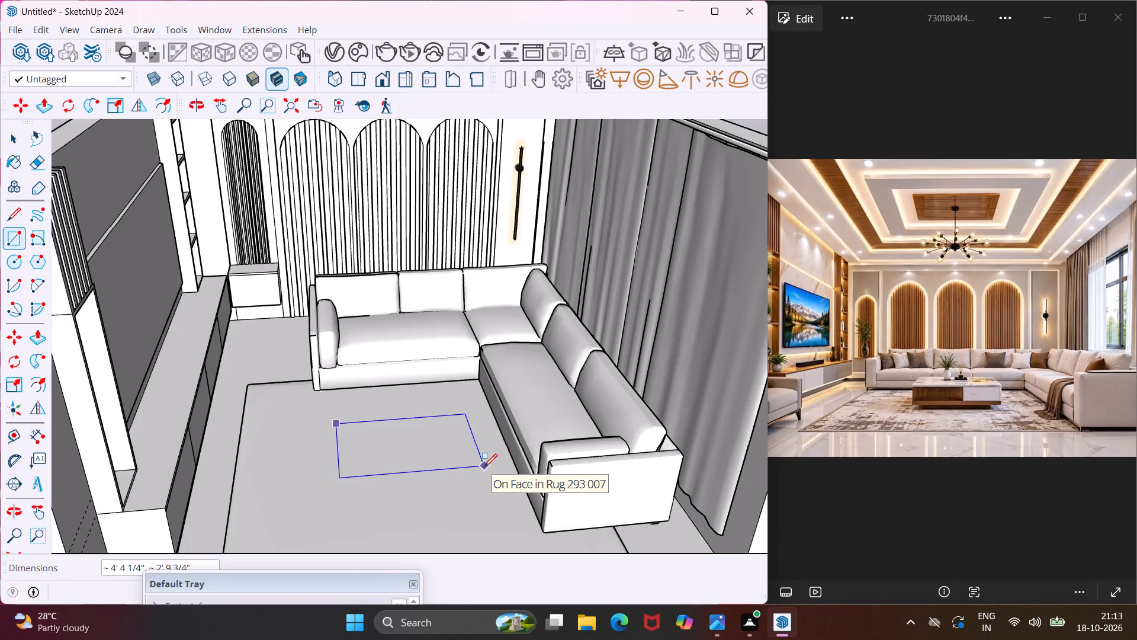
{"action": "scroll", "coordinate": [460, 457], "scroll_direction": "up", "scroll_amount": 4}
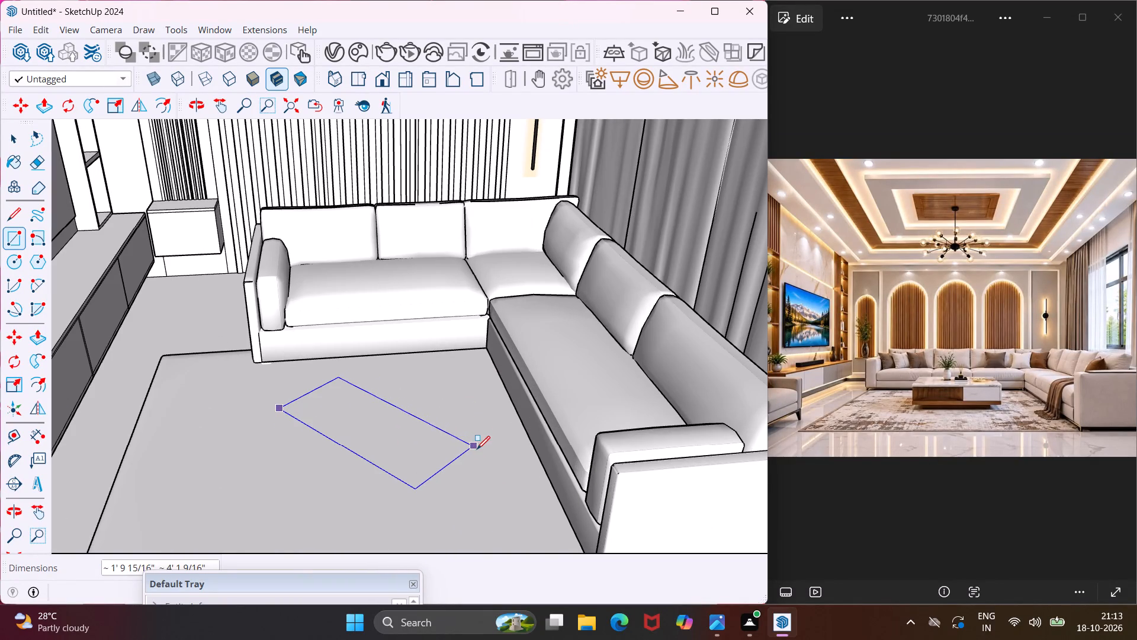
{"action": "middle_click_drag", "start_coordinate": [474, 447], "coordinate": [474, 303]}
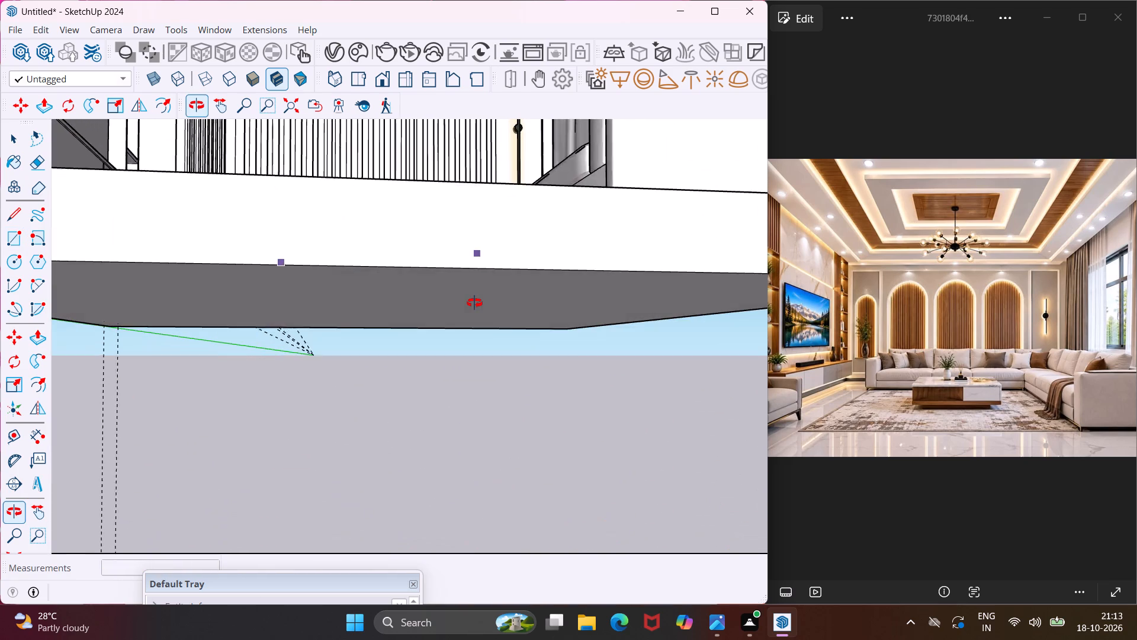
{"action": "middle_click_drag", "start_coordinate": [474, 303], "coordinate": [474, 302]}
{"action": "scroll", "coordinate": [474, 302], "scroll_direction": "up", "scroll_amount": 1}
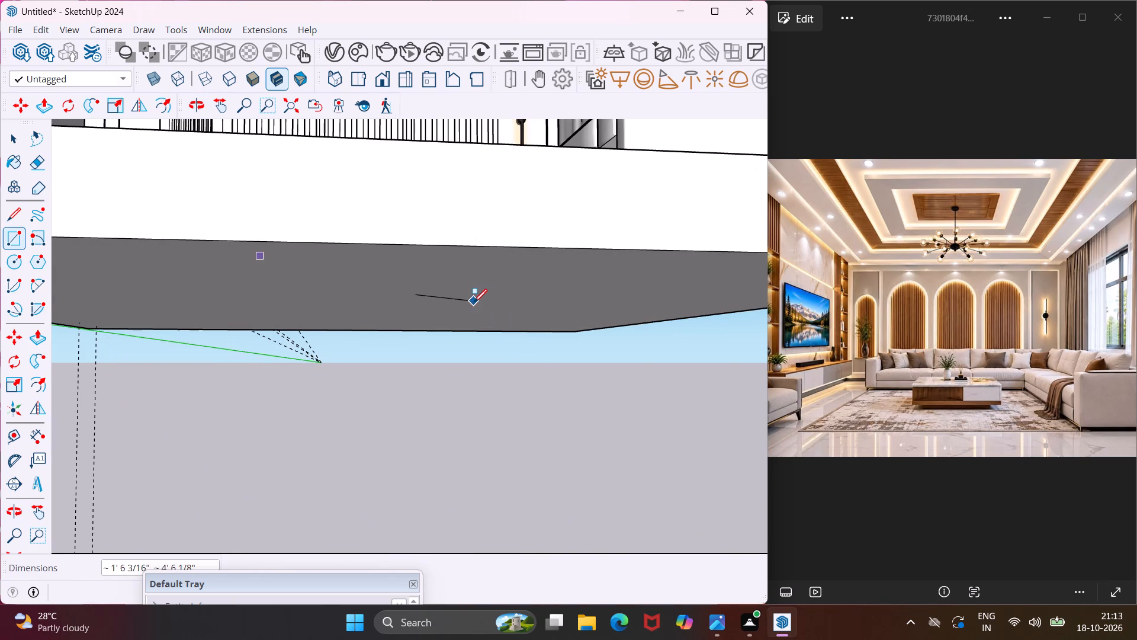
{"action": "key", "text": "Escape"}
Draw a rectangle about 2' 8 9/16" by 3' 1 7/8" on the ground outside the room, beyond the curtain wall.
{"action": "scroll", "coordinate": [474, 303], "scroll_direction": "down", "scroll_amount": 12}
{"action": "middle_click_drag", "start_coordinate": [291, 399], "coordinate": [233, 498]}
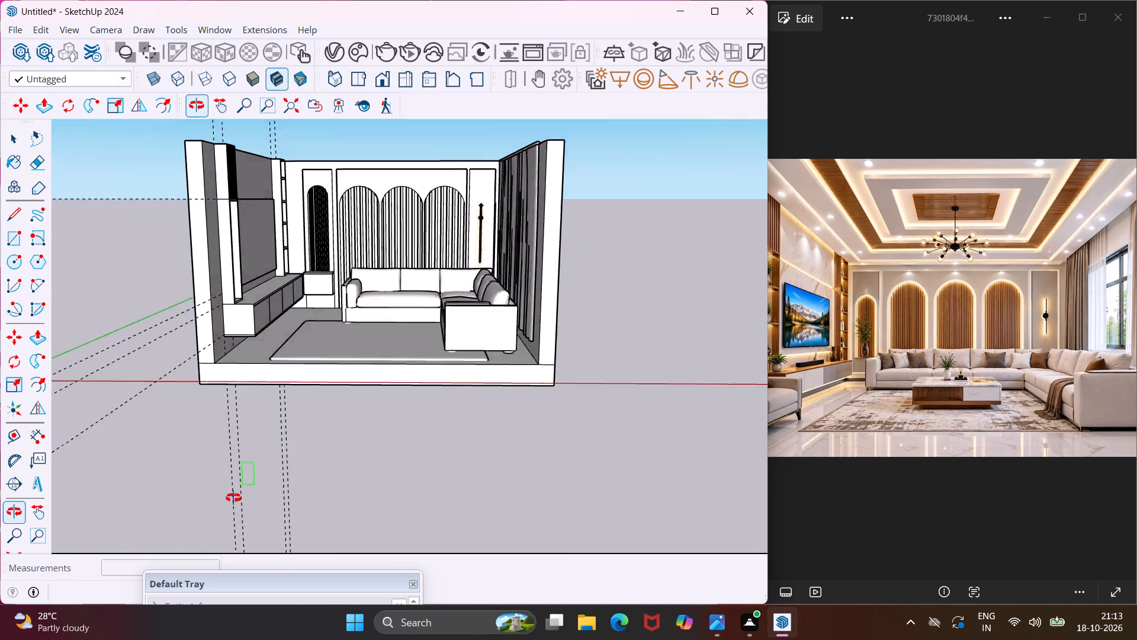
{"action": "middle_click_drag", "start_coordinate": [233, 498], "coordinate": [229, 533]}
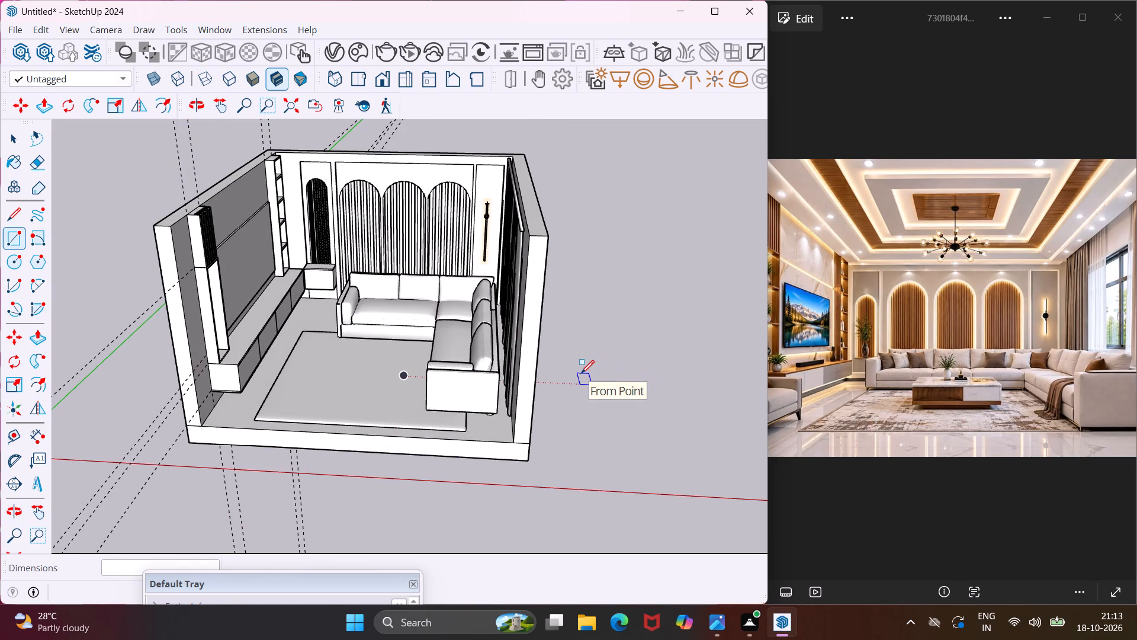
{"action": "left_click", "coordinate": [581, 373]}
{"action": "scroll", "coordinate": [644, 419], "scroll_direction": "up", "scroll_amount": 3}
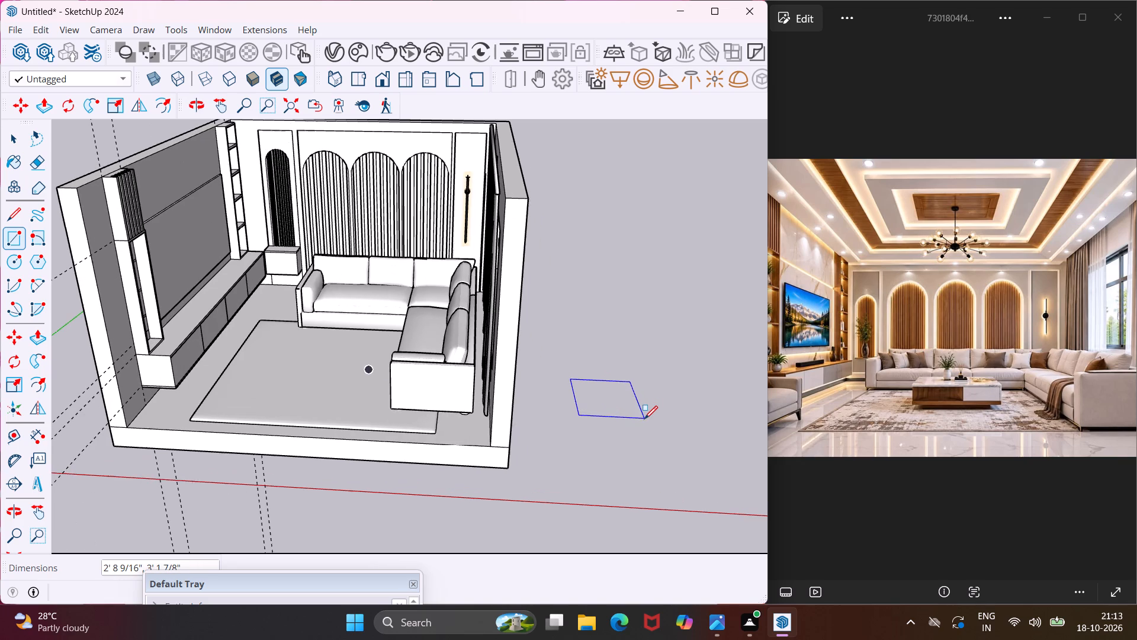
{"action": "left_click", "coordinate": [644, 419]}
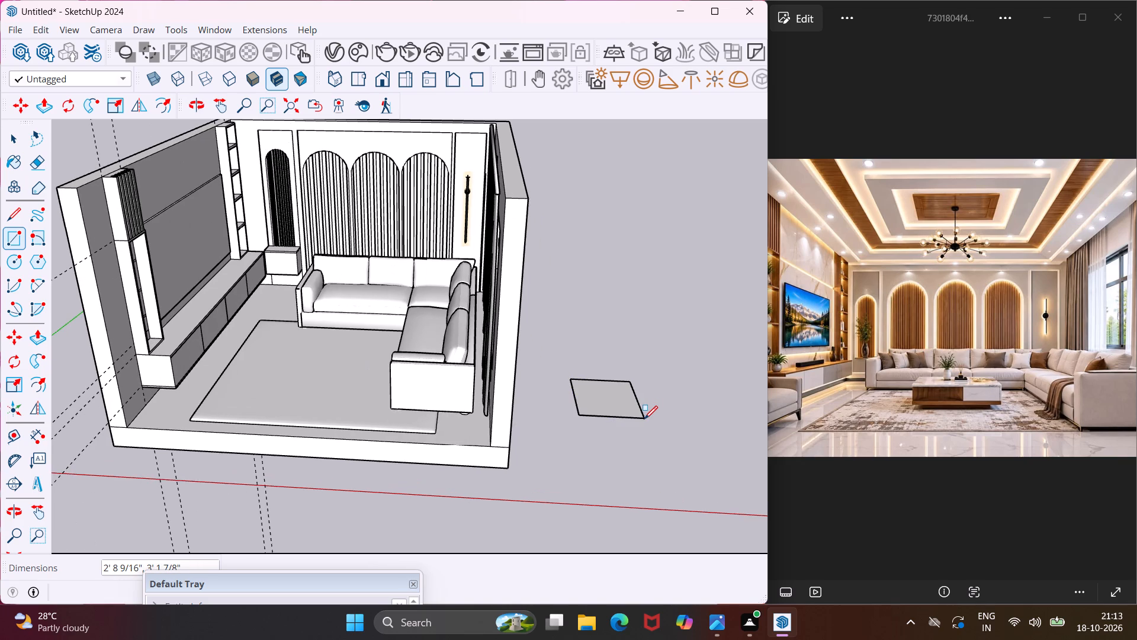
{"action": "key", "text": "Escape"}
{"action": "key", "text": "space"}
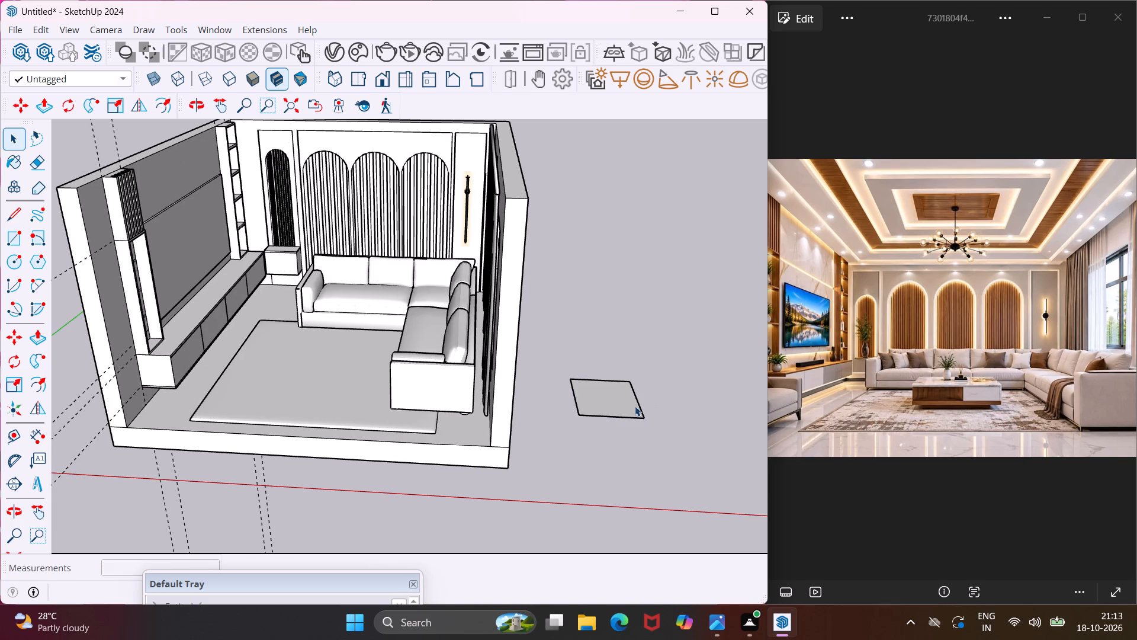
Push/Pull the new rectangle up 4" into a slab.
{"action": "scroll", "coordinate": [635, 406], "scroll_direction": "up", "scroll_amount": 5}
{"action": "left_click", "coordinate": [635, 406]}
{"action": "key", "text": "p"}
{"action": "left_click", "coordinate": [635, 406]}
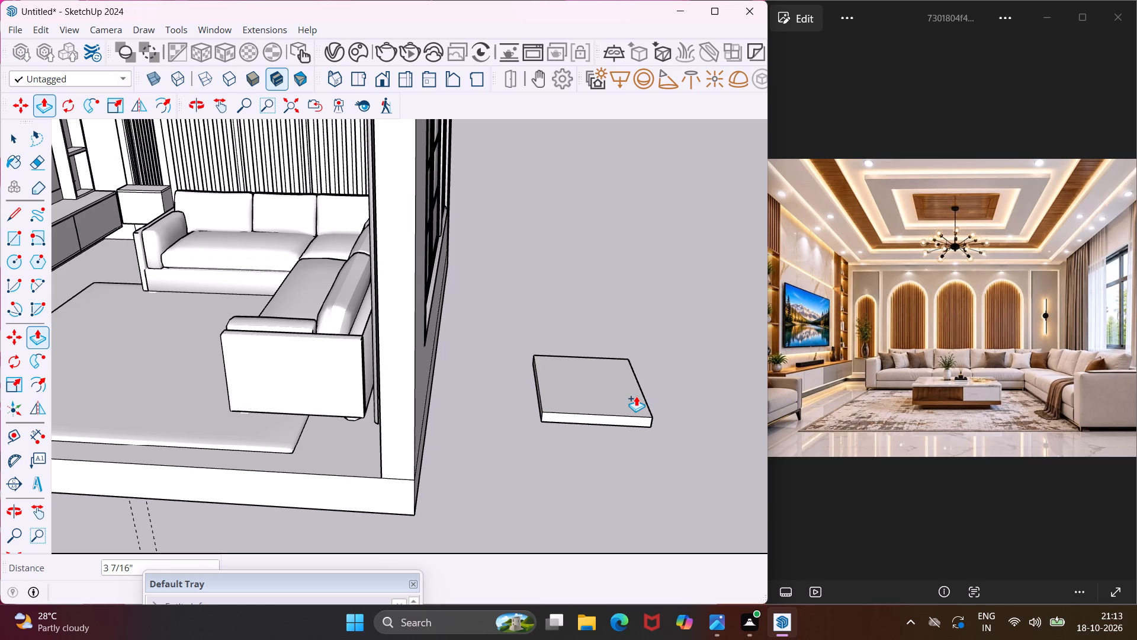
{"action": "type", "text": "4\""}
{"action": "key", "text": "Return"}
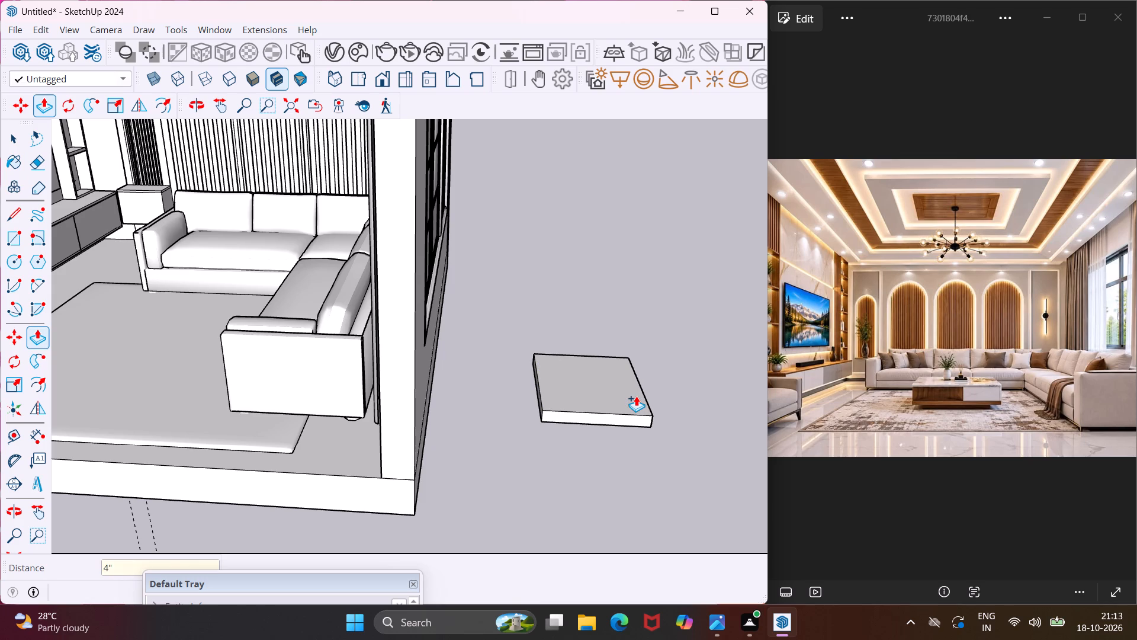
{"action": "key", "text": "Escape"}
{"action": "key", "text": "space"}
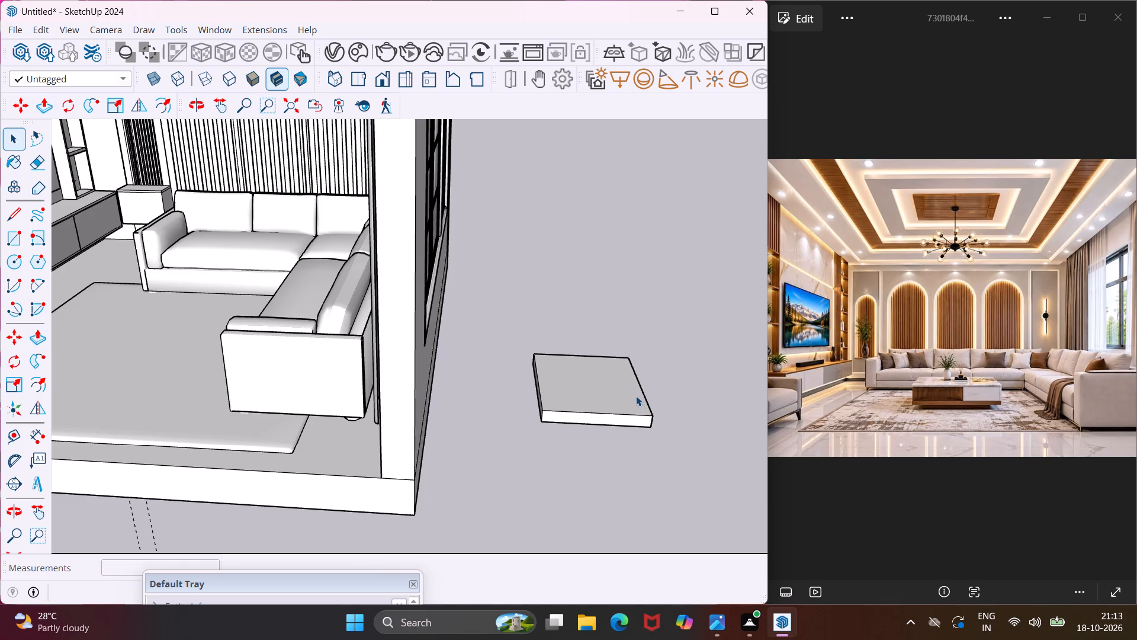
Offset the slab's top face outward by about 7 5/16" to outline a larger overhanging top.
{"action": "left_click", "coordinate": [599, 389]}
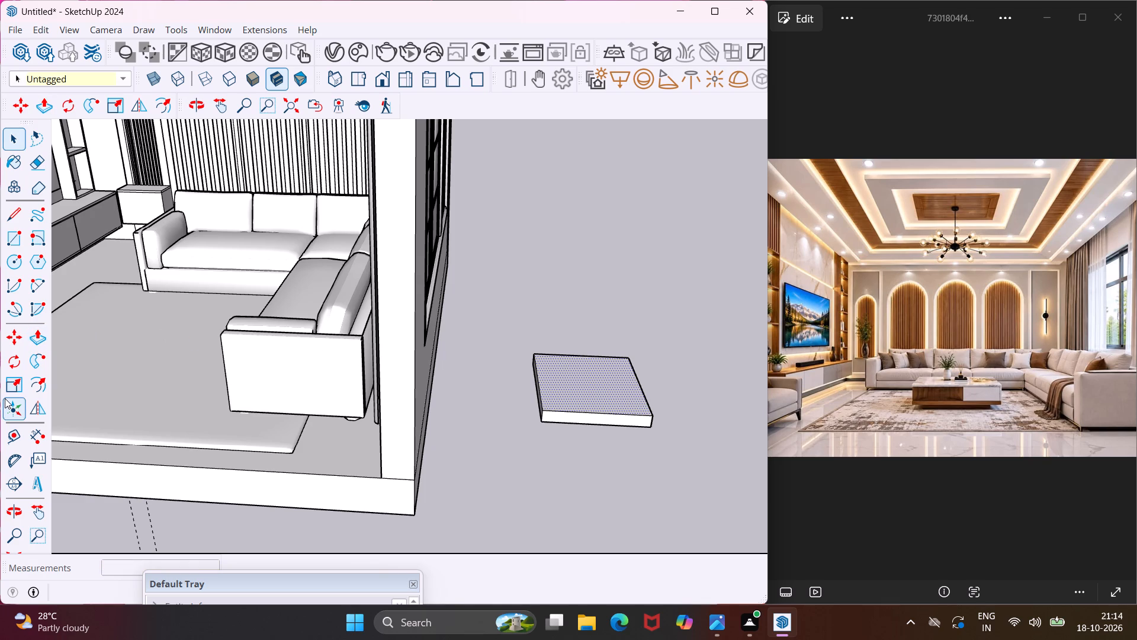
{"action": "left_click", "coordinate": [31, 378]}
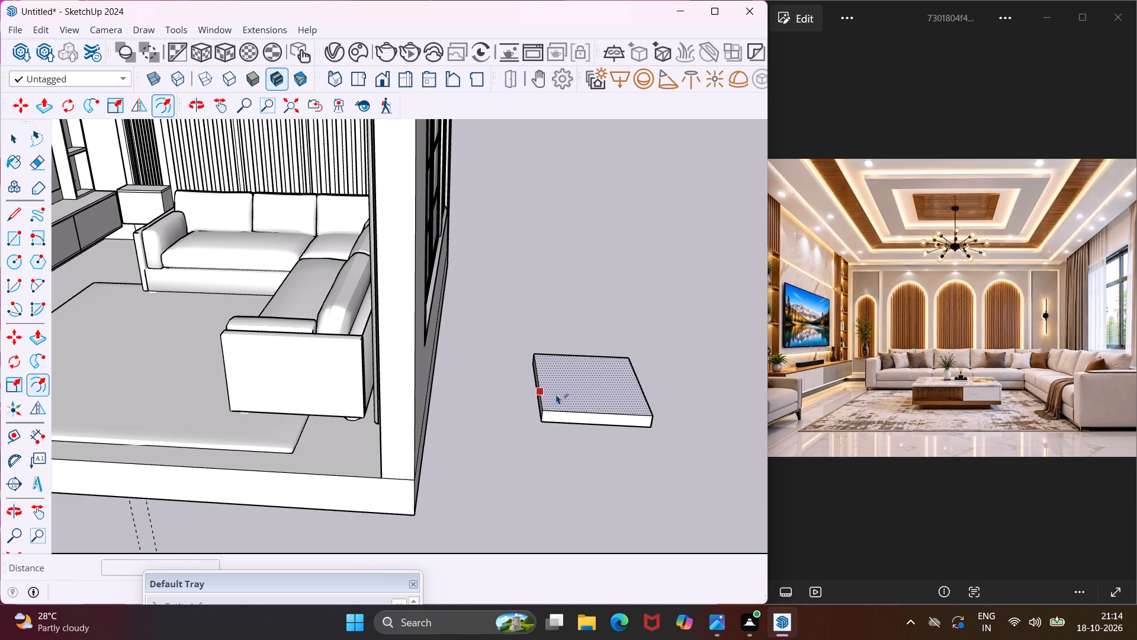
{"action": "scroll", "coordinate": [555, 393], "scroll_direction": "up", "scroll_amount": 1}
{"action": "right_click", "coordinate": [555, 393]}
{"action": "scroll", "coordinate": [555, 393], "scroll_direction": "up", "scroll_amount": 6}
{"action": "left_click", "coordinate": [529, 403]}
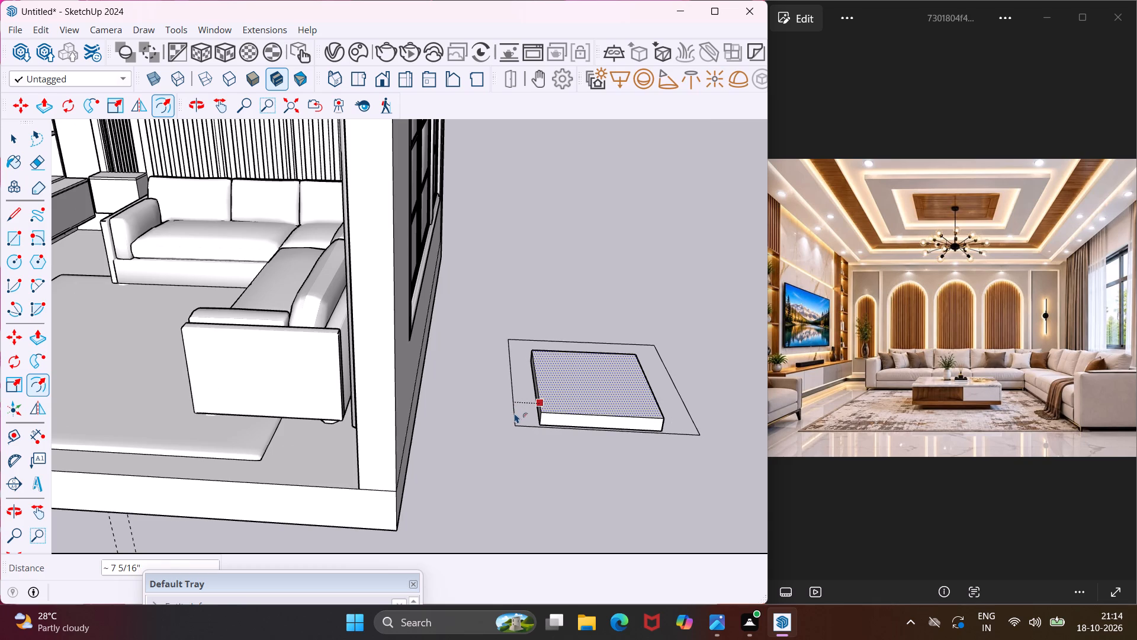
{"action": "left_click", "coordinate": [515, 413]}
{"action": "key", "text": "Escape"}
{"action": "key", "text": "space"}
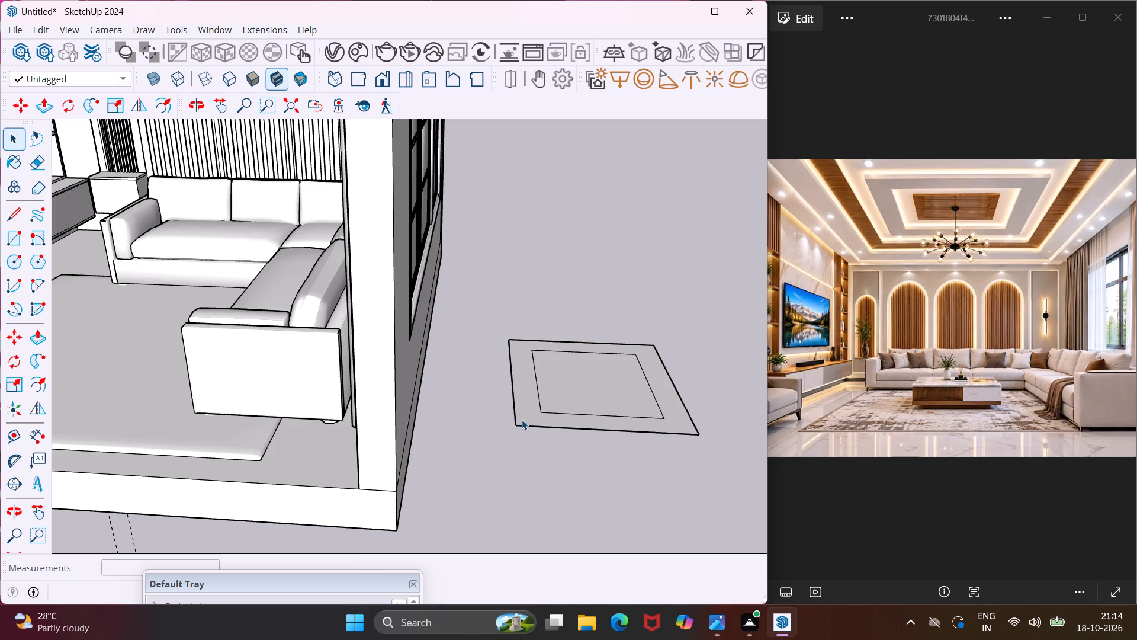
Push/Pull the outer ring of the coffee table's outline up about 10 9/16" to form the overhanging top.
{"action": "scroll", "coordinate": [528, 411], "scroll_direction": "up", "scroll_amount": 3}
{"action": "left_click", "coordinate": [528, 410]}
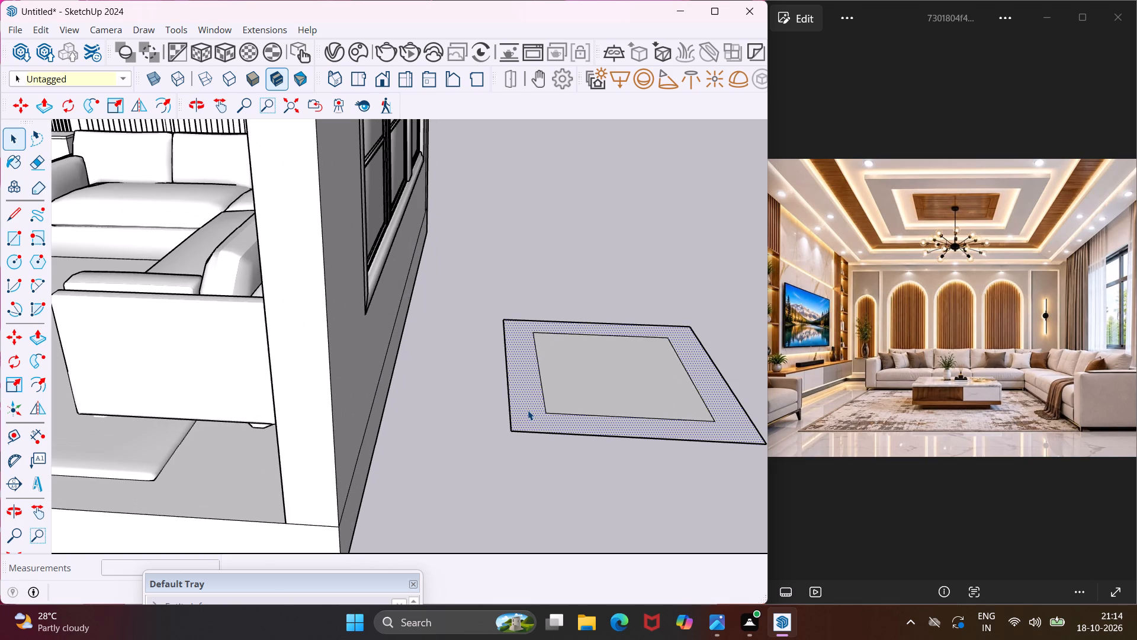
{"action": "key", "text": "p"}
{"action": "left_click", "coordinate": [528, 410]}
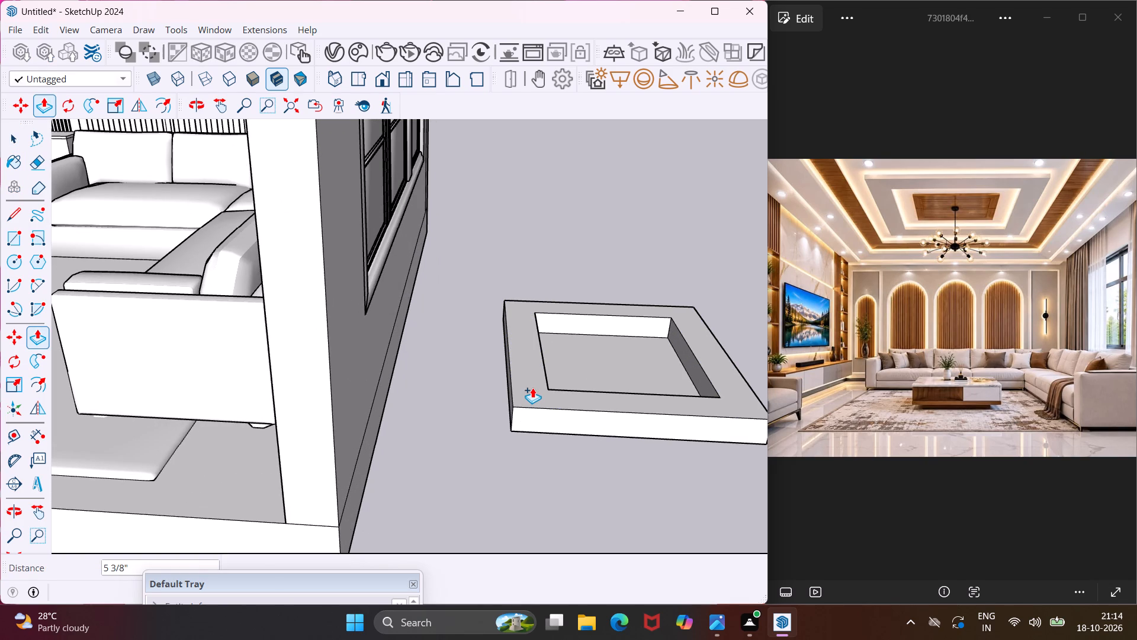
{"action": "scroll", "coordinate": [532, 386], "scroll_direction": "up", "scroll_amount": 3}
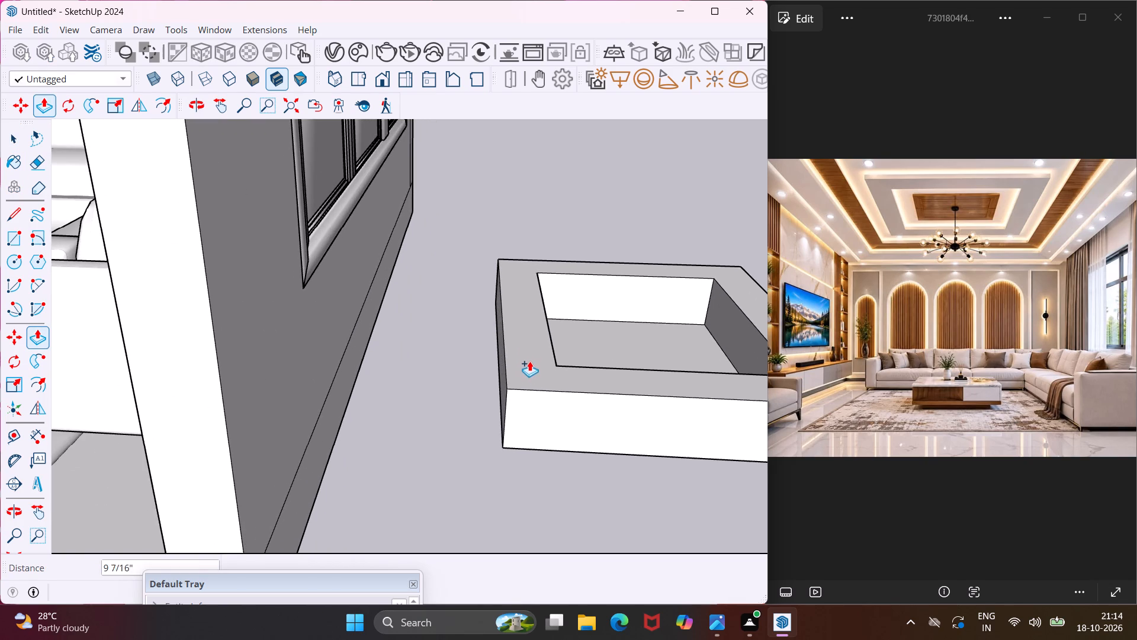
{"action": "scroll", "coordinate": [529, 356], "scroll_direction": "down", "scroll_amount": 2}
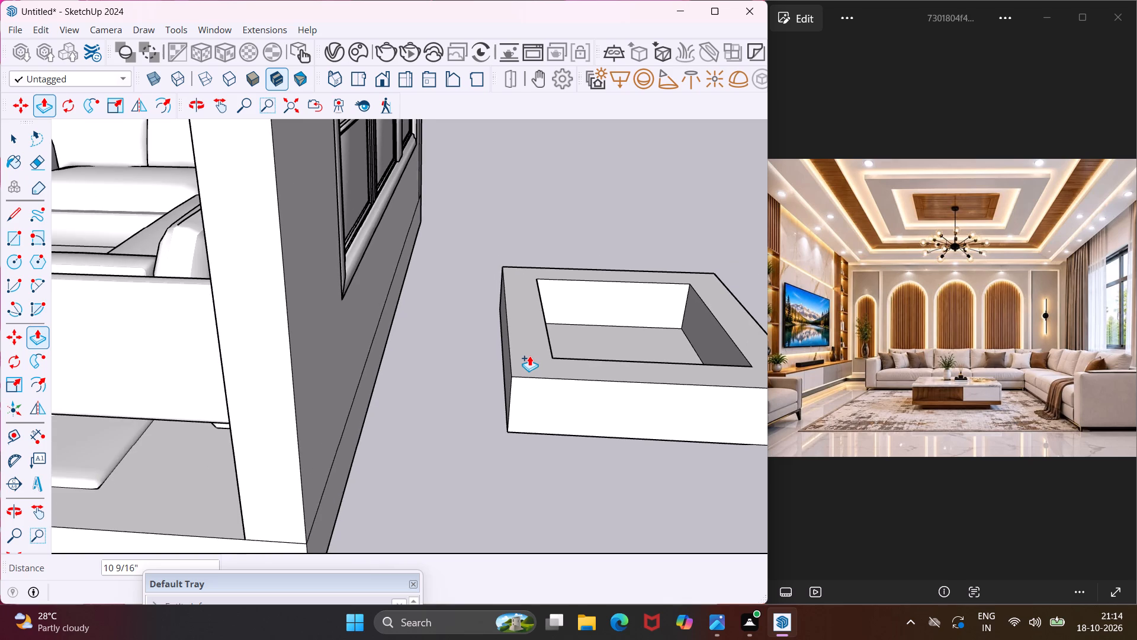
{"action": "left_click", "coordinate": [529, 354]}
Push/Pull the recessed inner face up about 10 11/16" so it is flush with the surrounding table top.
{"action": "left_click", "coordinate": [595, 337]}
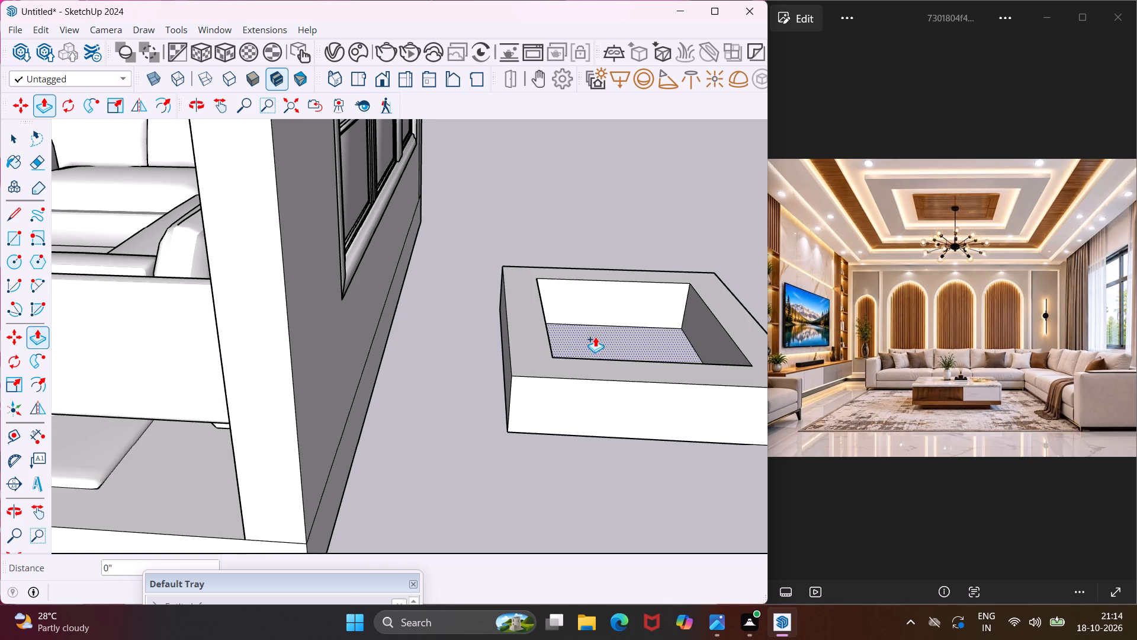
{"action": "left_click", "coordinate": [535, 351]}
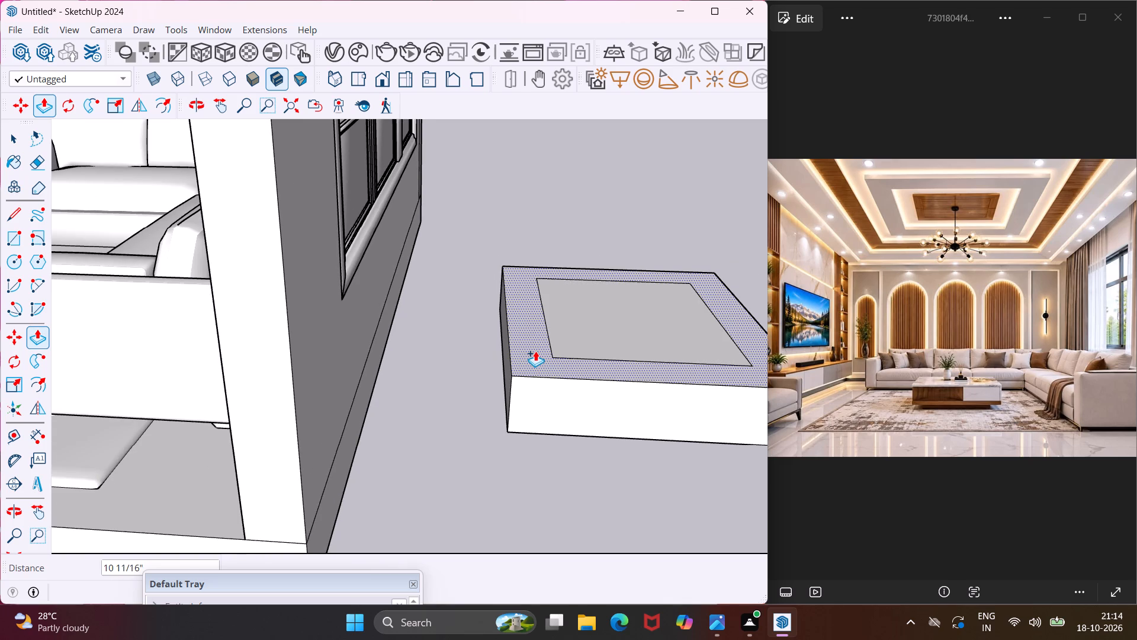
{"action": "key", "text": "Escape"}
{"action": "key", "text": "space"}
Examine the coffee table's overhanging top and recessed base from low and raised viewpoints.
{"action": "scroll", "coordinate": [501, 328], "scroll_direction": "down", "scroll_amount": 11}
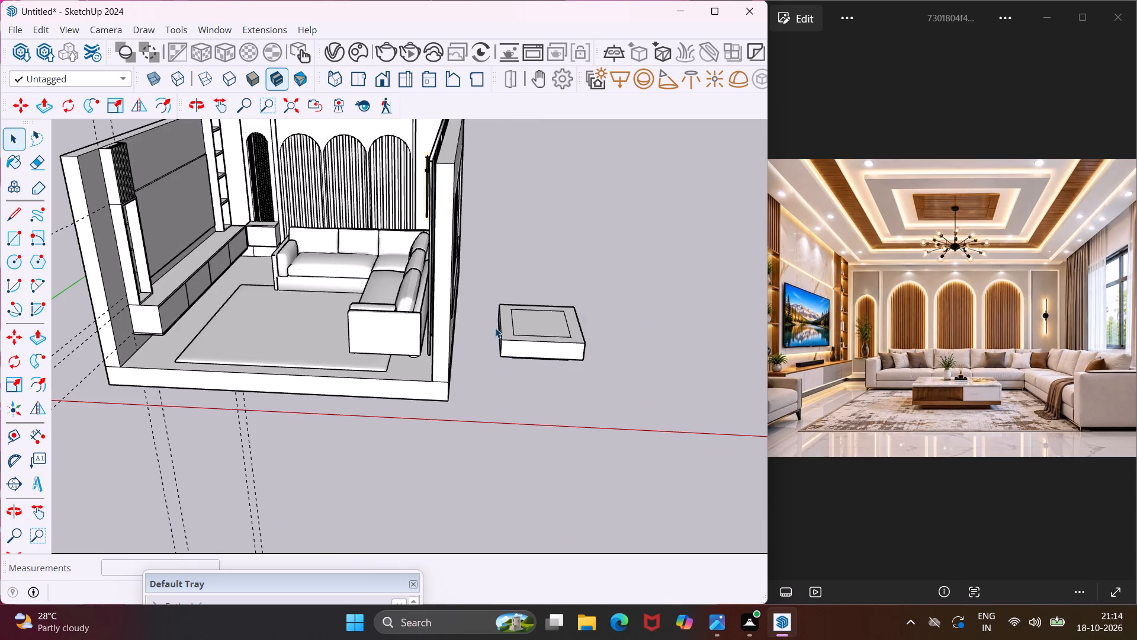
{"action": "middle_click_drag", "start_coordinate": [528, 363], "coordinate": [573, 288]}
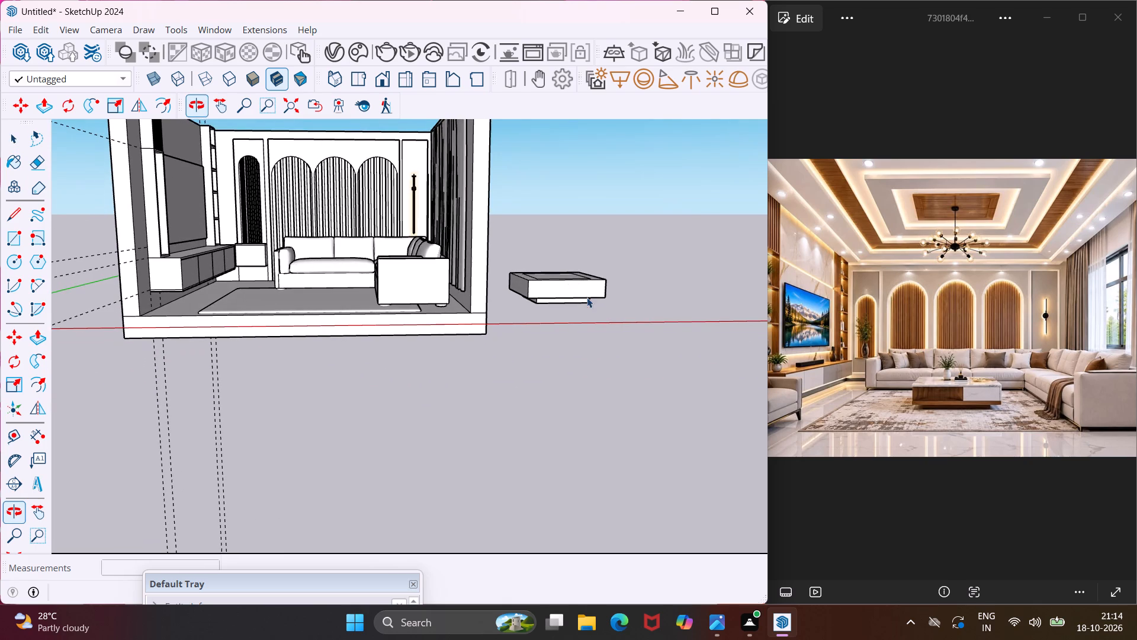
{"action": "scroll", "coordinate": [612, 292], "scroll_direction": "up", "scroll_amount": 9}
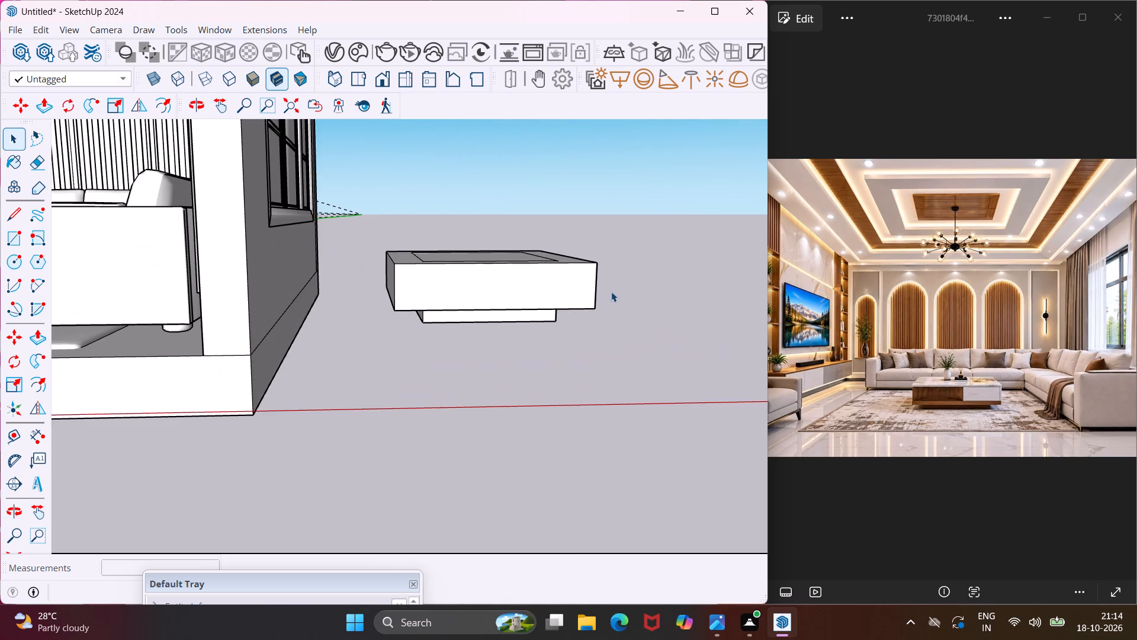
{"action": "middle_click_drag", "start_coordinate": [611, 290], "coordinate": [541, 271]}
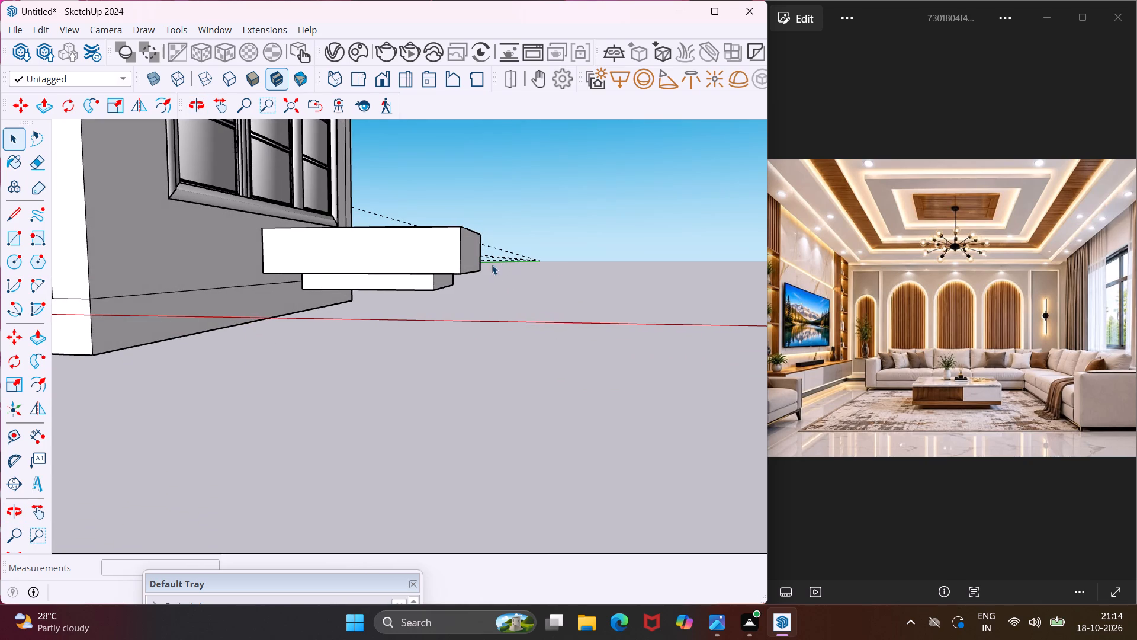
{"action": "scroll", "coordinate": [451, 271], "scroll_direction": "down", "scroll_amount": 4}
{"action": "middle_click_drag", "start_coordinate": [445, 288], "coordinate": [478, 364]}
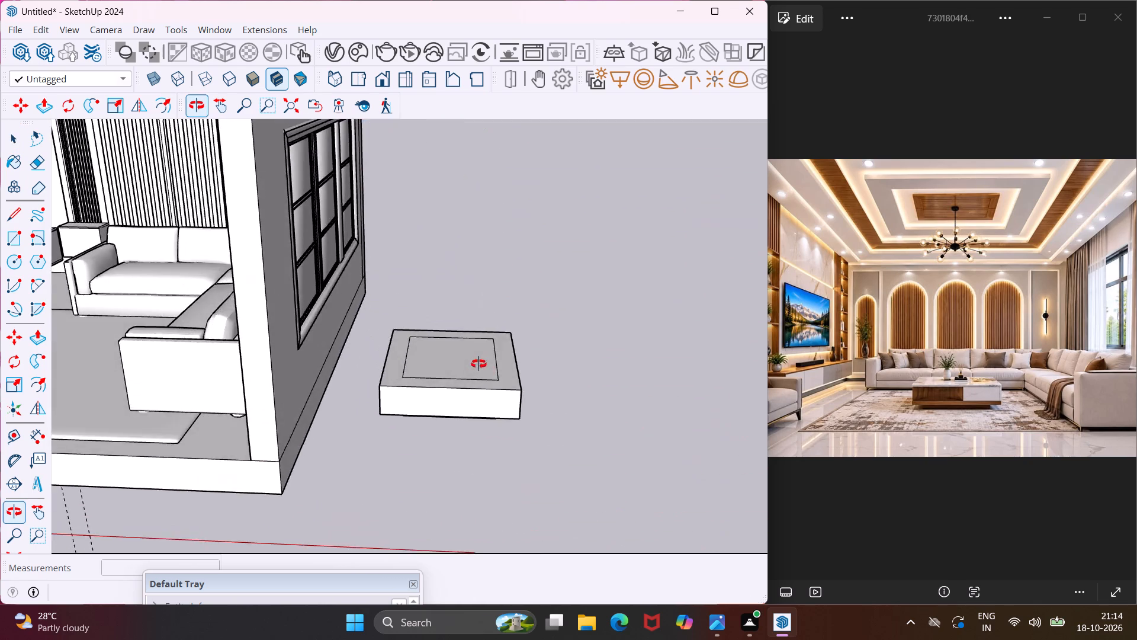
Move the whole coffee table about 12' 11 5/8" into the room, onto the rug in front of the L-shaped sofa.
{"action": "middle_click_drag", "start_coordinate": [478, 364], "coordinate": [532, 412]}
{"action": "left_click_drag", "start_coordinate": [667, 336], "coordinate": [443, 507]}
{"action": "middle_click_drag", "start_coordinate": [471, 480], "coordinate": [454, 325]}
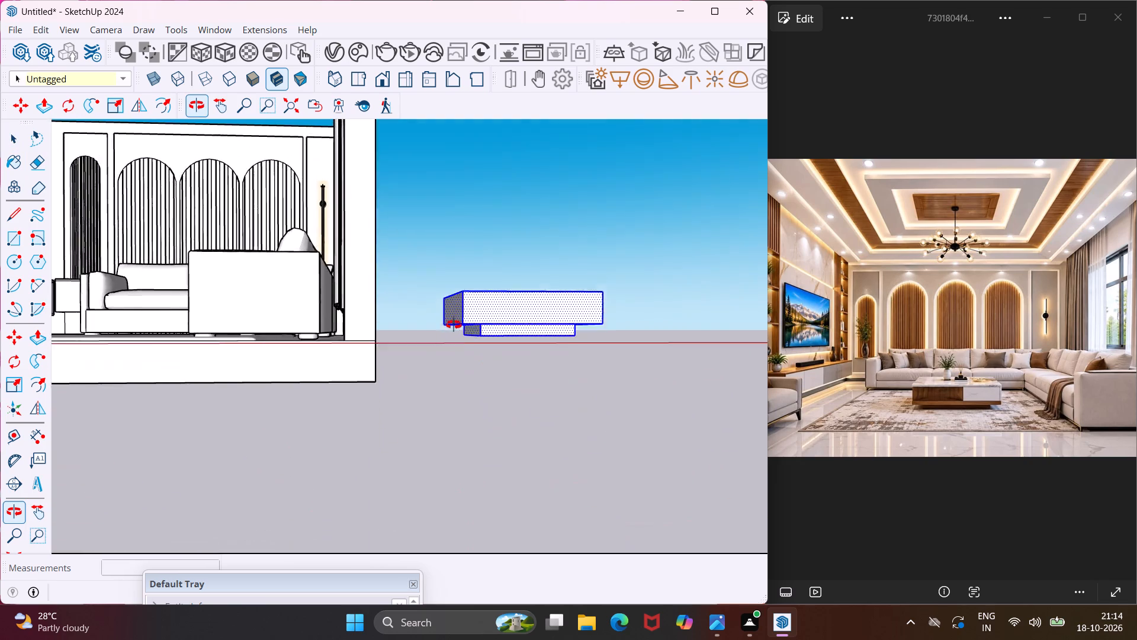
{"action": "middle_click_drag", "start_coordinate": [454, 325], "coordinate": [433, 350]}
{"action": "key", "text": "m"}
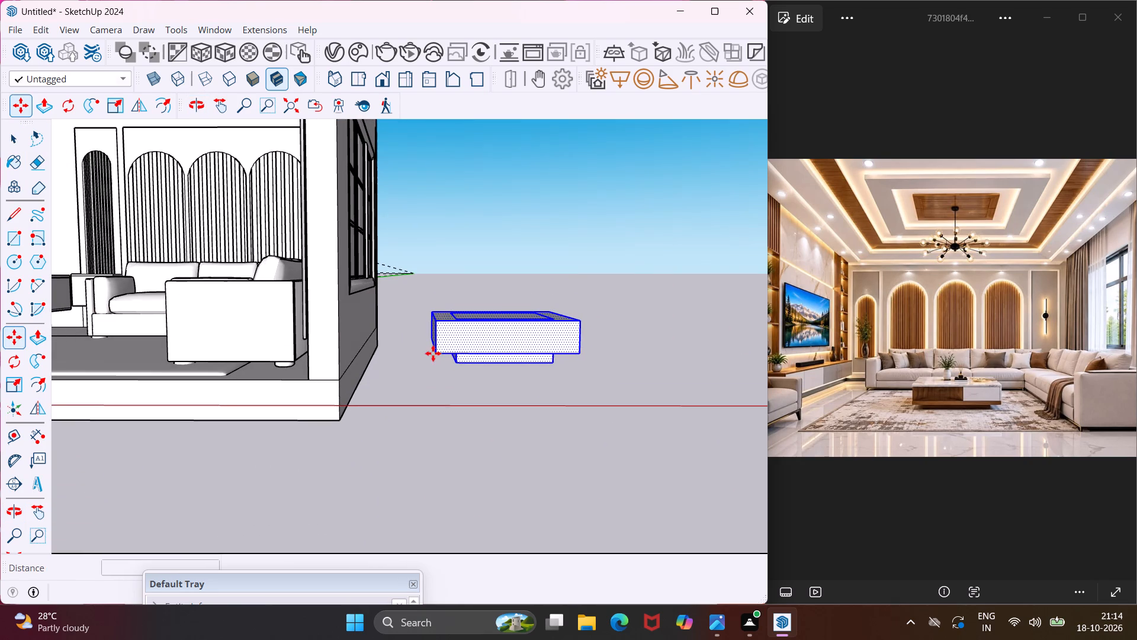
{"action": "left_click", "coordinate": [556, 363]}
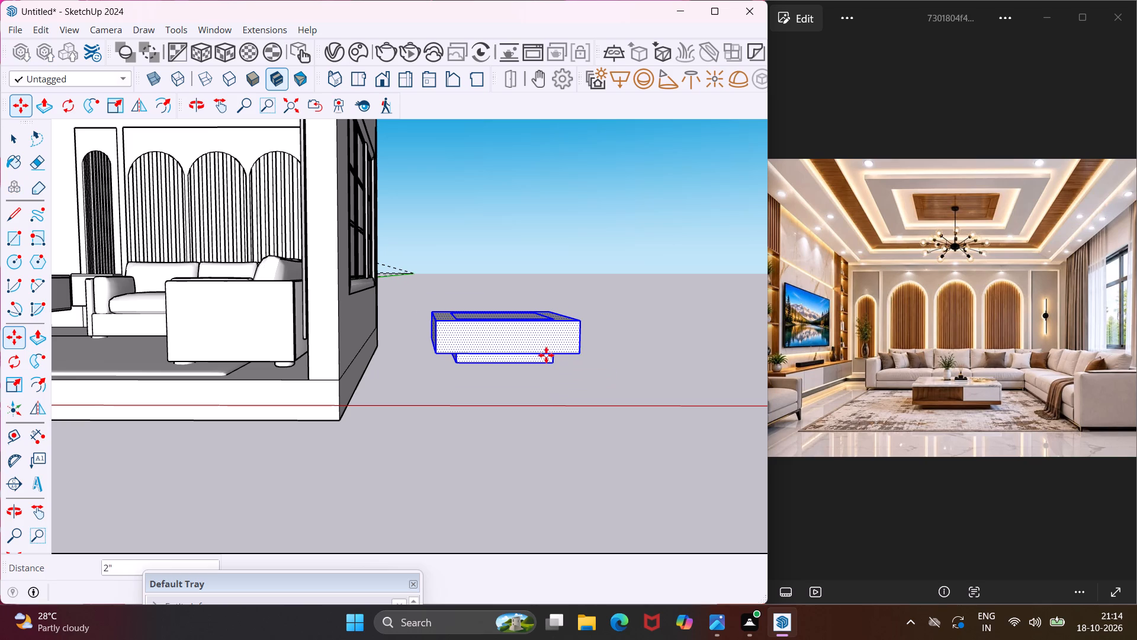
{"action": "scroll", "coordinate": [487, 351], "scroll_direction": "down", "scroll_amount": 8}
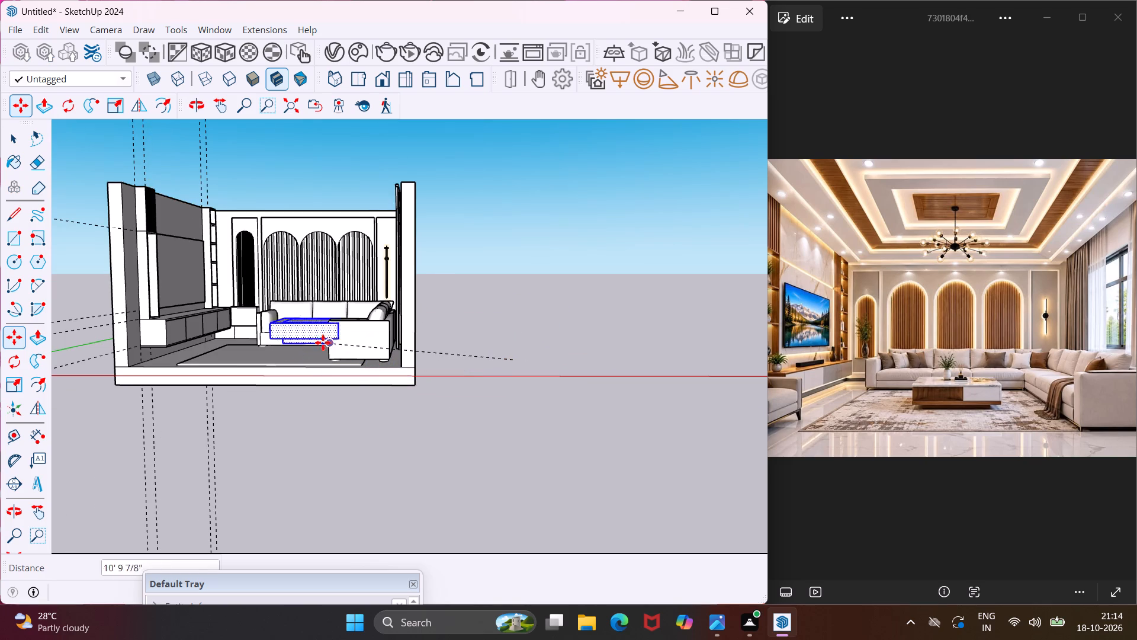
{"action": "middle_click_drag", "start_coordinate": [297, 343], "coordinate": [409, 417]}
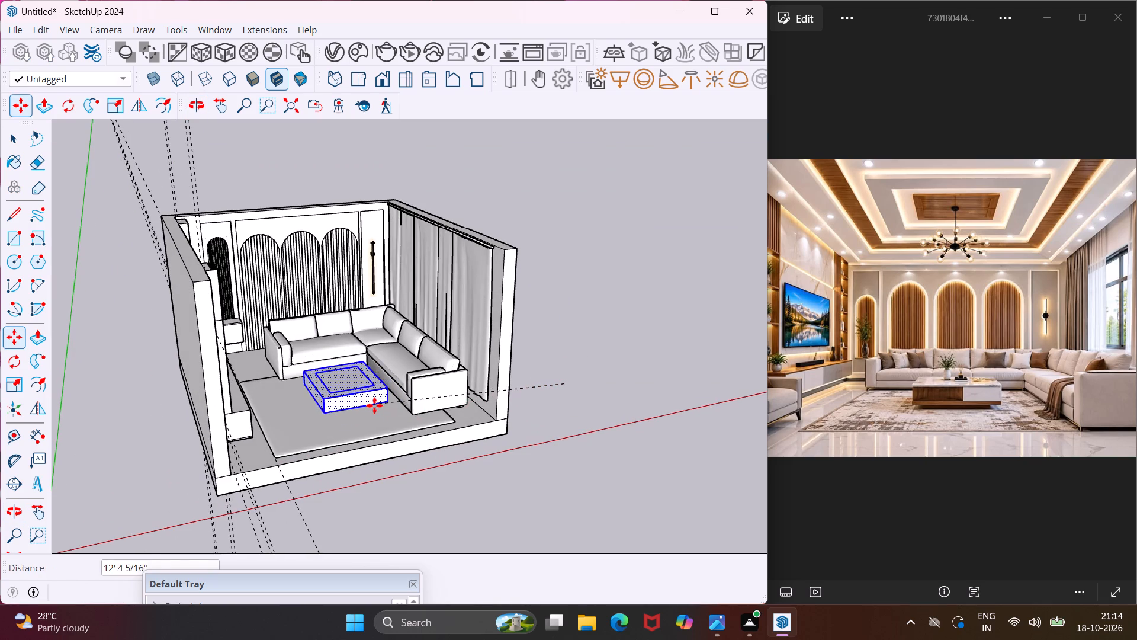
{"action": "scroll", "coordinate": [373, 405], "scroll_direction": "up", "scroll_amount": 8}
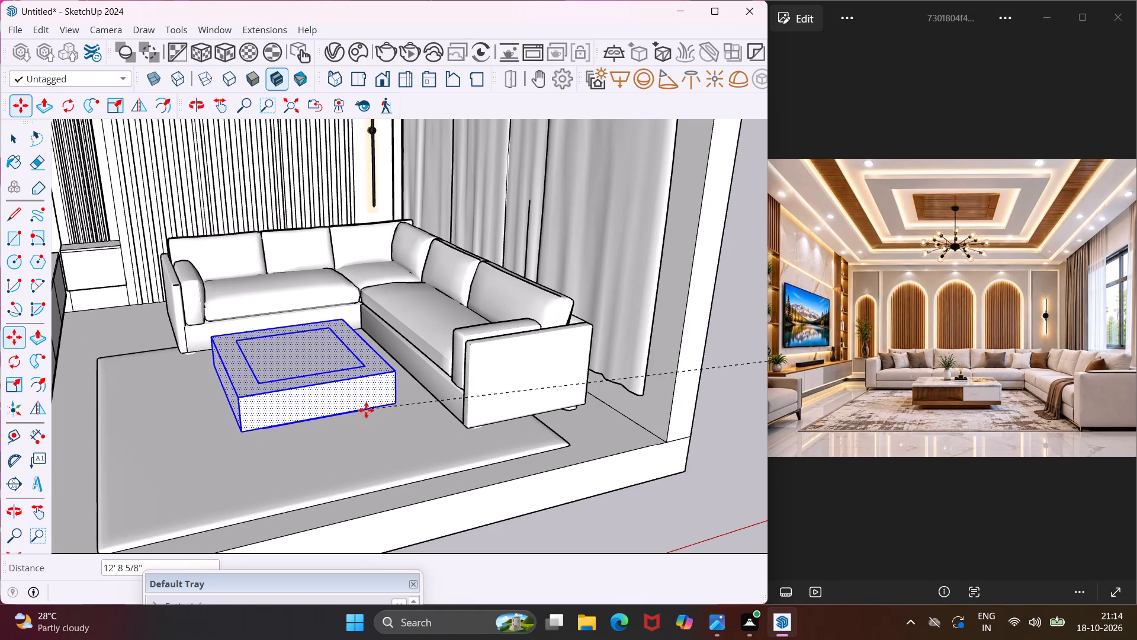
{"action": "middle_click_drag", "start_coordinate": [358, 414], "coordinate": [343, 356]}
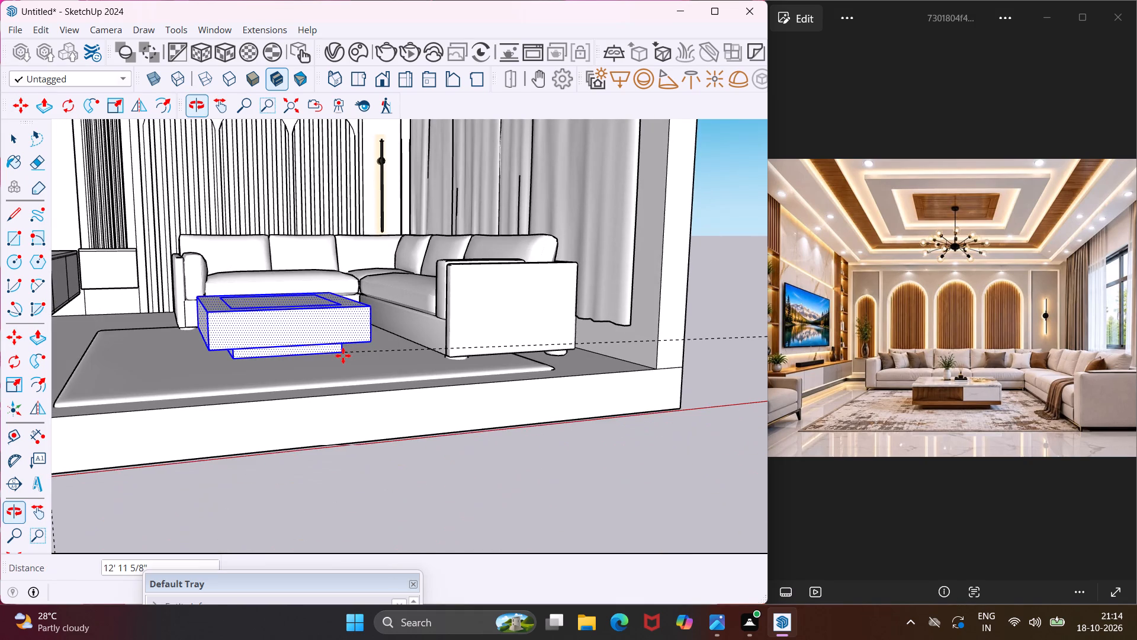
{"action": "scroll", "coordinate": [343, 356], "scroll_direction": "up", "scroll_amount": 3}
{"action": "left_click", "coordinate": [343, 356]}
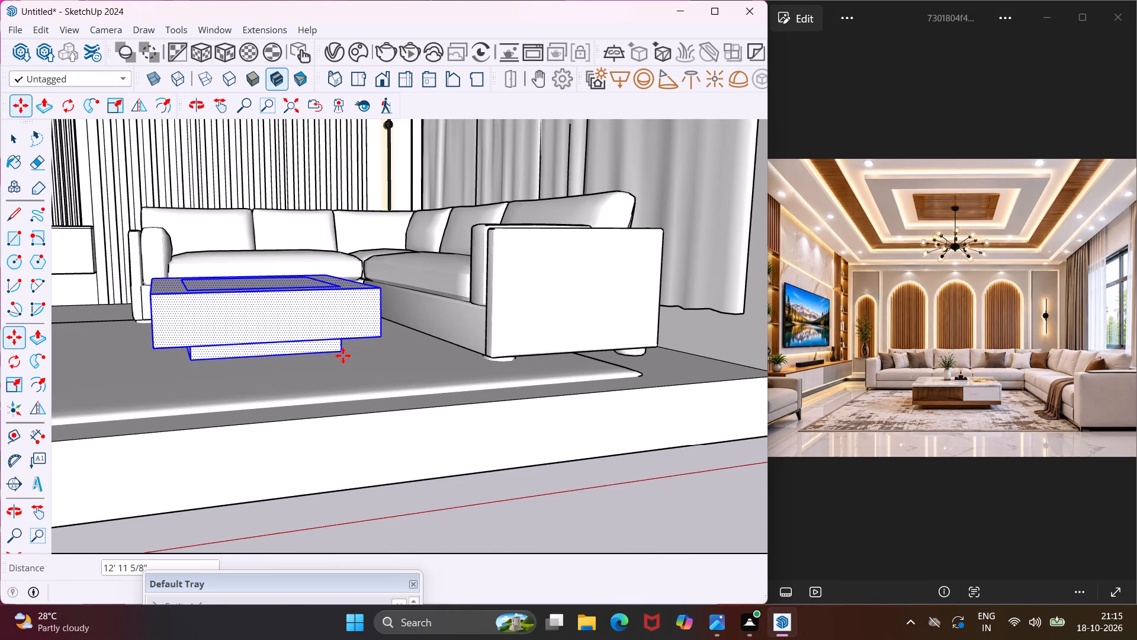
Move the coffee table about 7 11/16" along the green axis toward the sofa's back section and deselect it.
{"action": "middle_click_drag", "start_coordinate": [343, 355], "coordinate": [349, 360]}
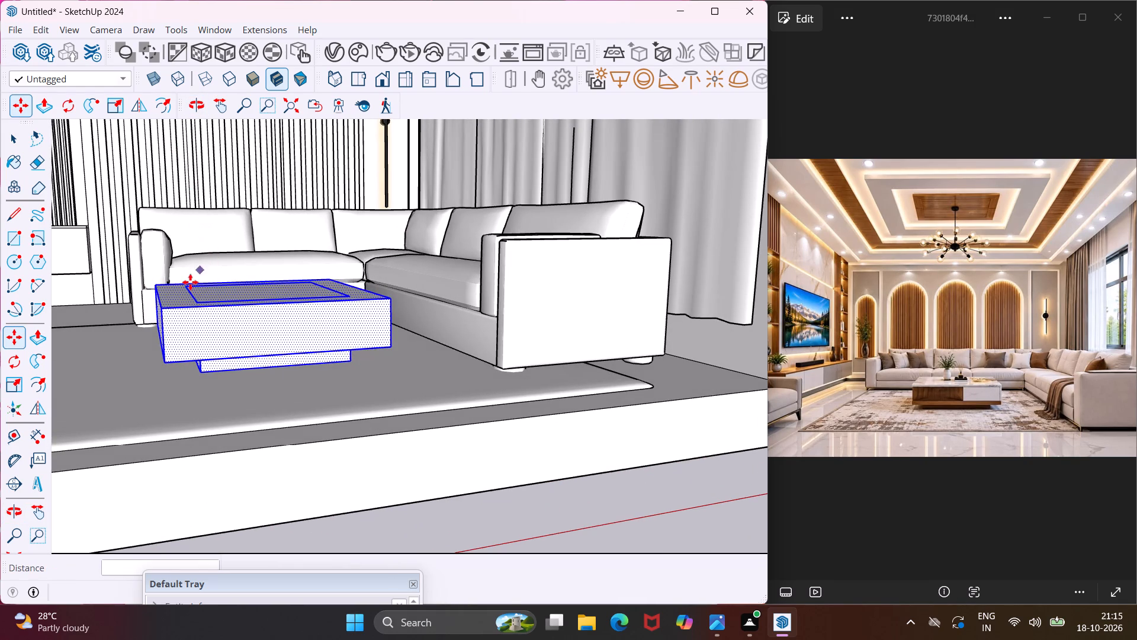
{"action": "middle_click_drag", "start_coordinate": [206, 301], "coordinate": [217, 354]}
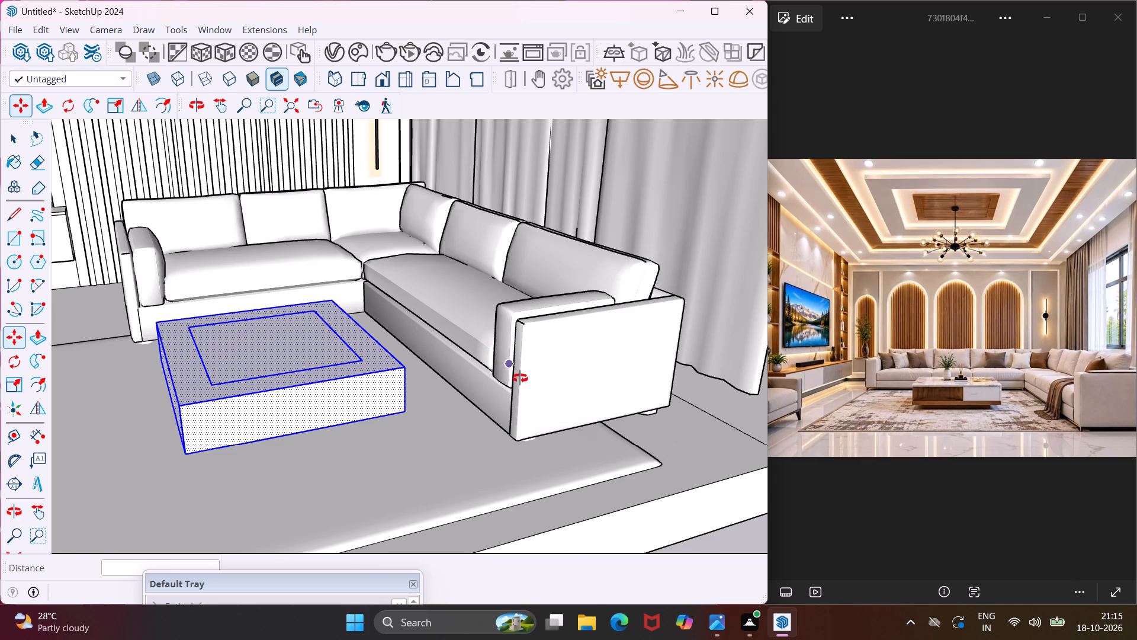
{"action": "middle_click_drag", "start_coordinate": [519, 376], "coordinate": [553, 475]}
{"action": "scroll", "coordinate": [434, 276], "scroll_direction": "down", "scroll_amount": 5}
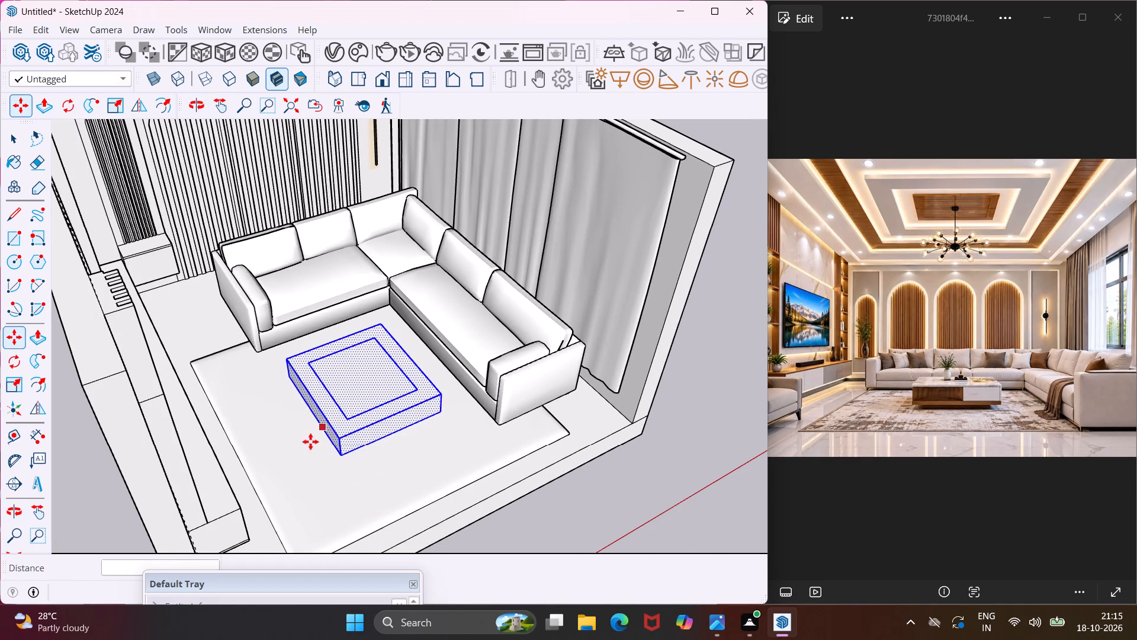
{"action": "scroll", "coordinate": [305, 456], "scroll_direction": "up", "scroll_amount": 2}
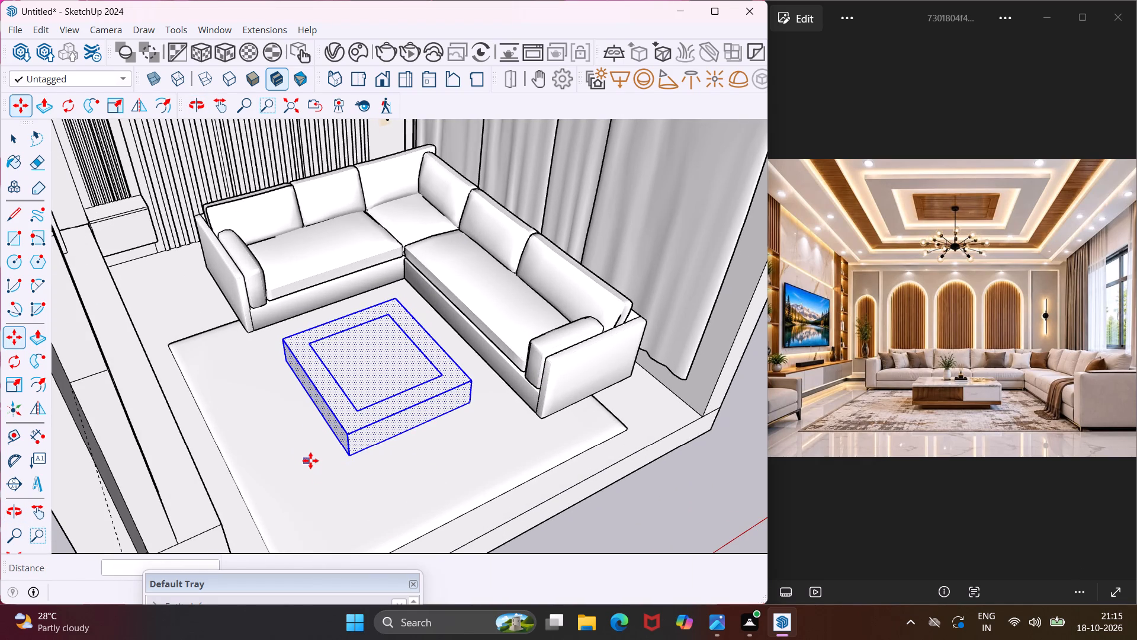
{"action": "left_click", "coordinate": [322, 473]}
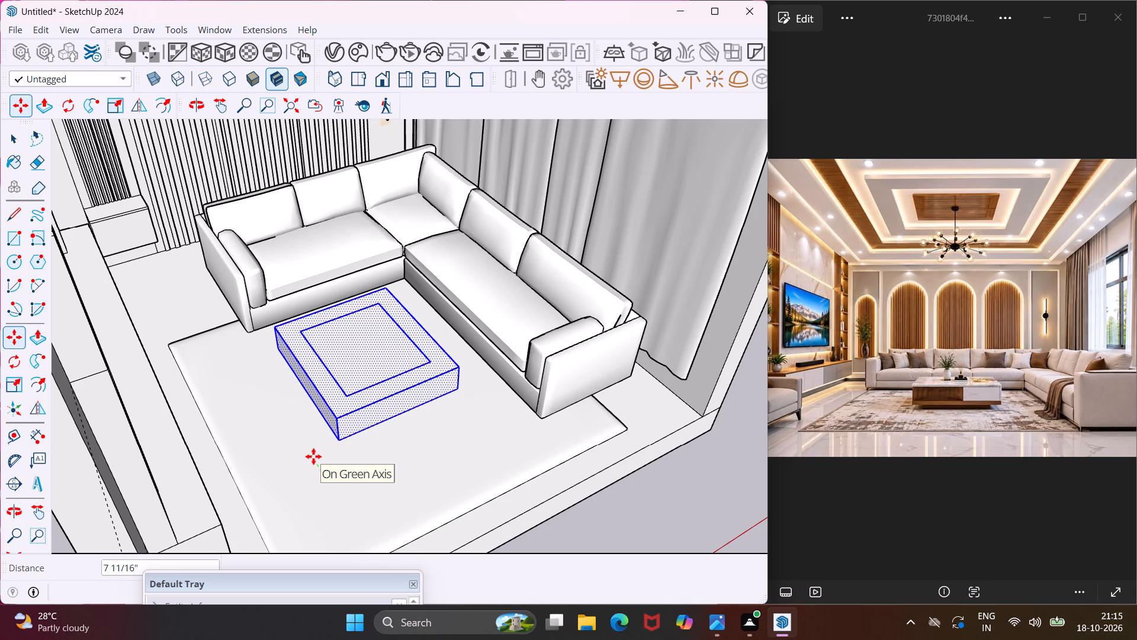
{"action": "left_click", "coordinate": [313, 456]}
{"action": "middle_click_drag", "start_coordinate": [310, 455], "coordinate": [370, 451]}
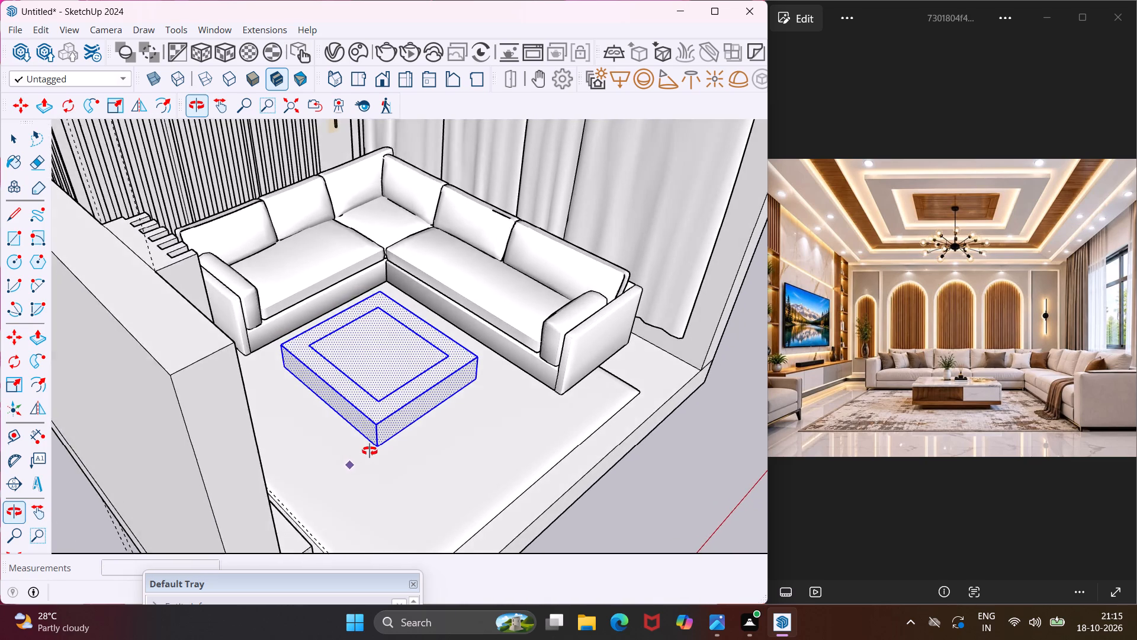
{"action": "middle_click_drag", "start_coordinate": [370, 451], "coordinate": [342, 426]}
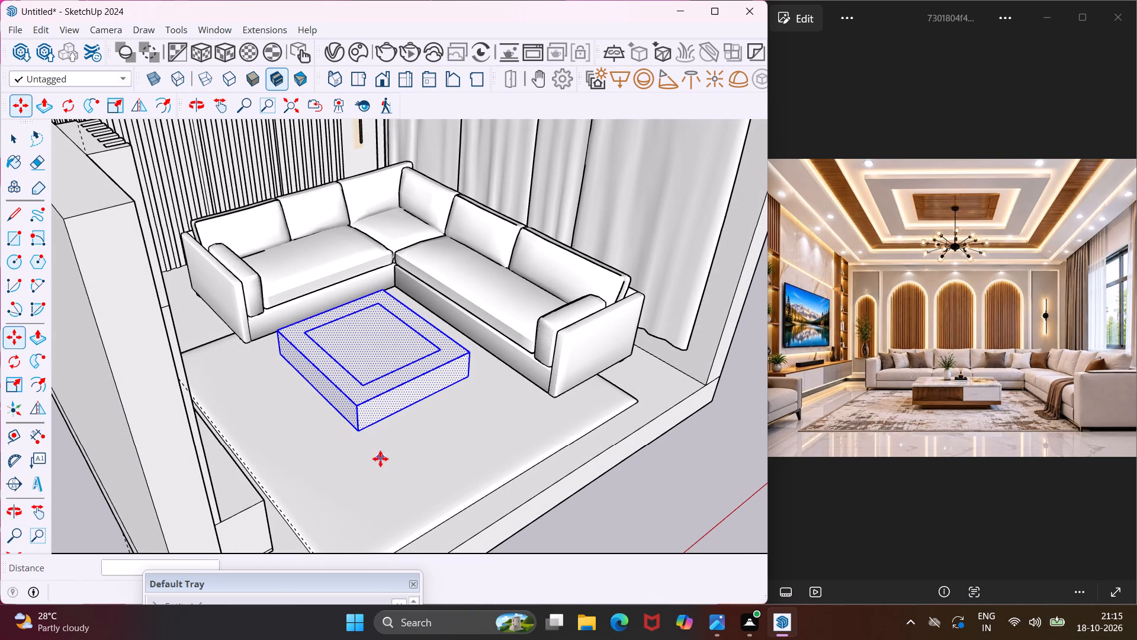
{"action": "key", "text": "Escape"}
{"action": "key", "text": "space"}
Examine the coffee table's placement and proportions relative to the sofa, the rug and the whole room.
{"action": "middle_click_drag", "start_coordinate": [449, 379], "coordinate": [362, 351]}
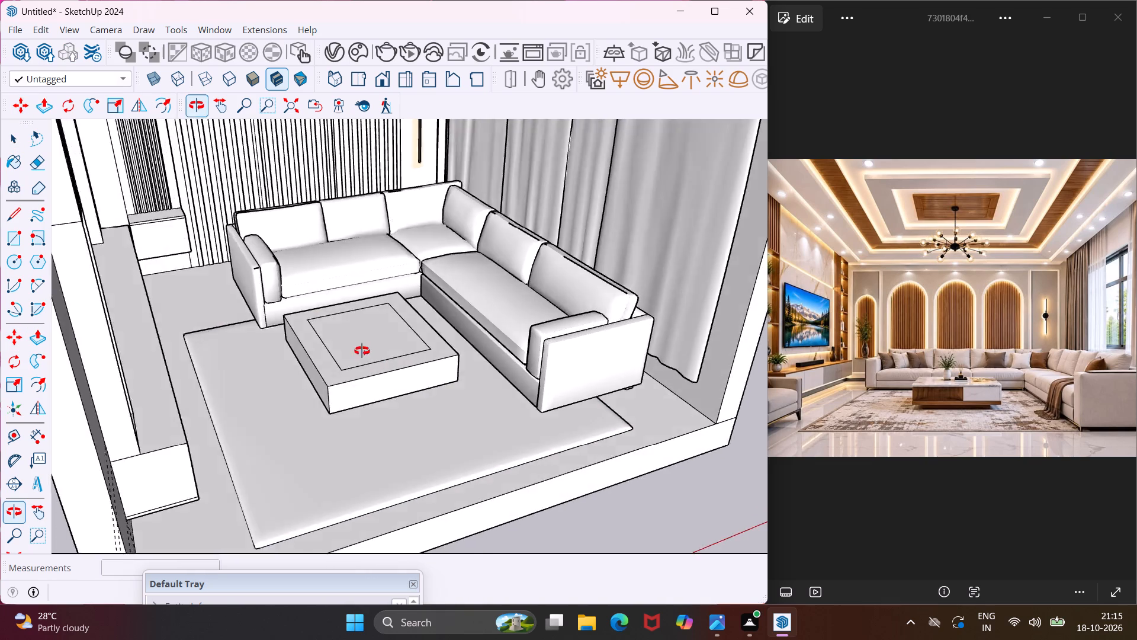
{"action": "middle_click_drag", "start_coordinate": [362, 351], "coordinate": [322, 350]}
{"action": "scroll", "coordinate": [323, 350], "scroll_direction": "up", "scroll_amount": 1}
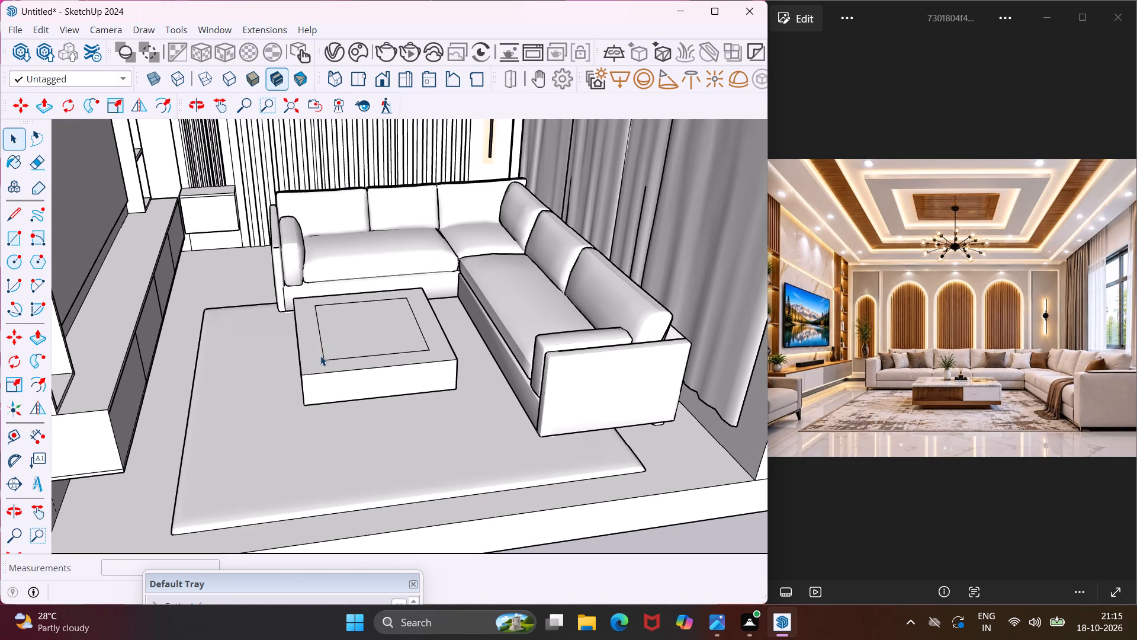
{"action": "scroll", "coordinate": [347, 377], "scroll_direction": "up", "scroll_amount": 4}
{"action": "scroll", "coordinate": [347, 375], "scroll_direction": "down", "scroll_amount": 4}
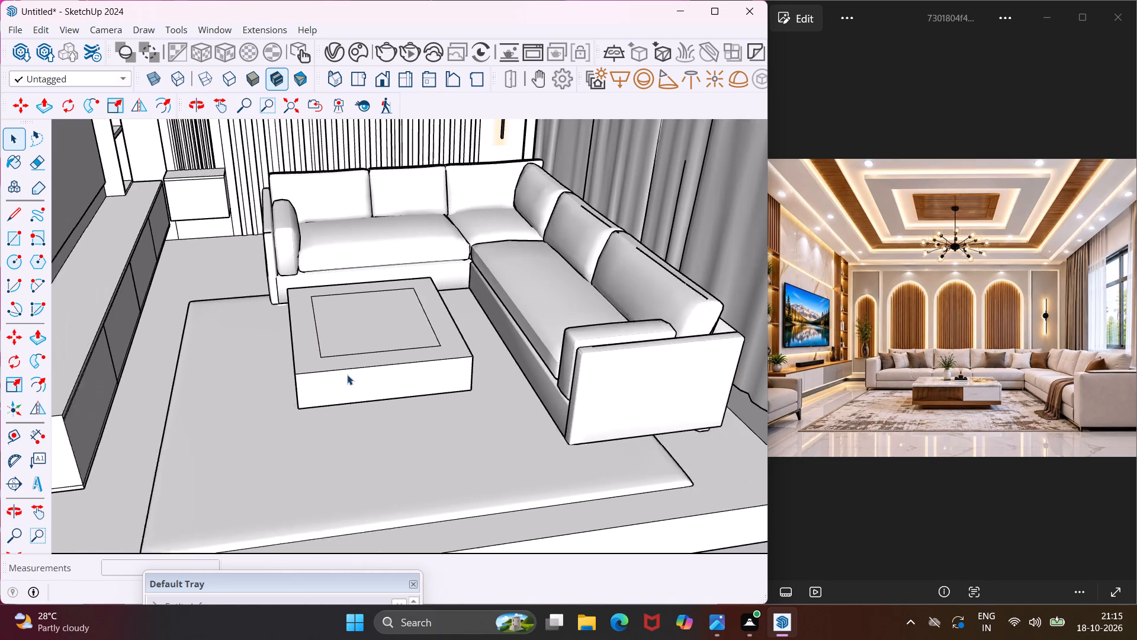
{"action": "middle_click_drag", "start_coordinate": [347, 375], "coordinate": [314, 297]}
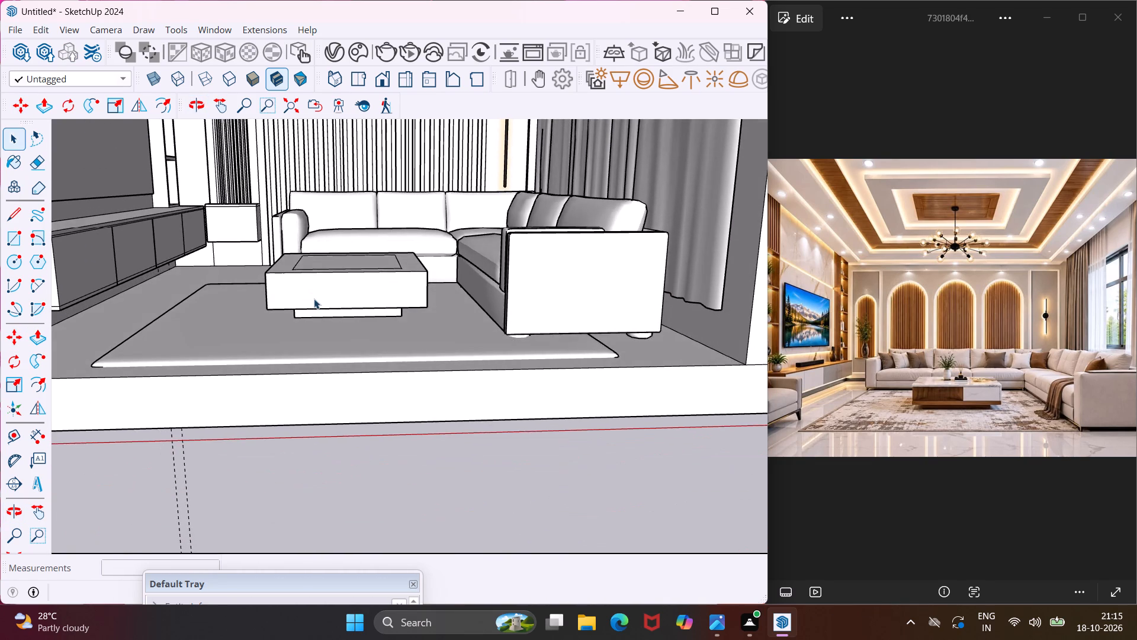
{"action": "scroll", "coordinate": [314, 300], "scroll_direction": "down", "scroll_amount": 5}
{"action": "middle_click_drag", "start_coordinate": [314, 307], "coordinate": [341, 413]}
{"action": "scroll", "coordinate": [341, 417], "scroll_direction": "up", "scroll_amount": 1}
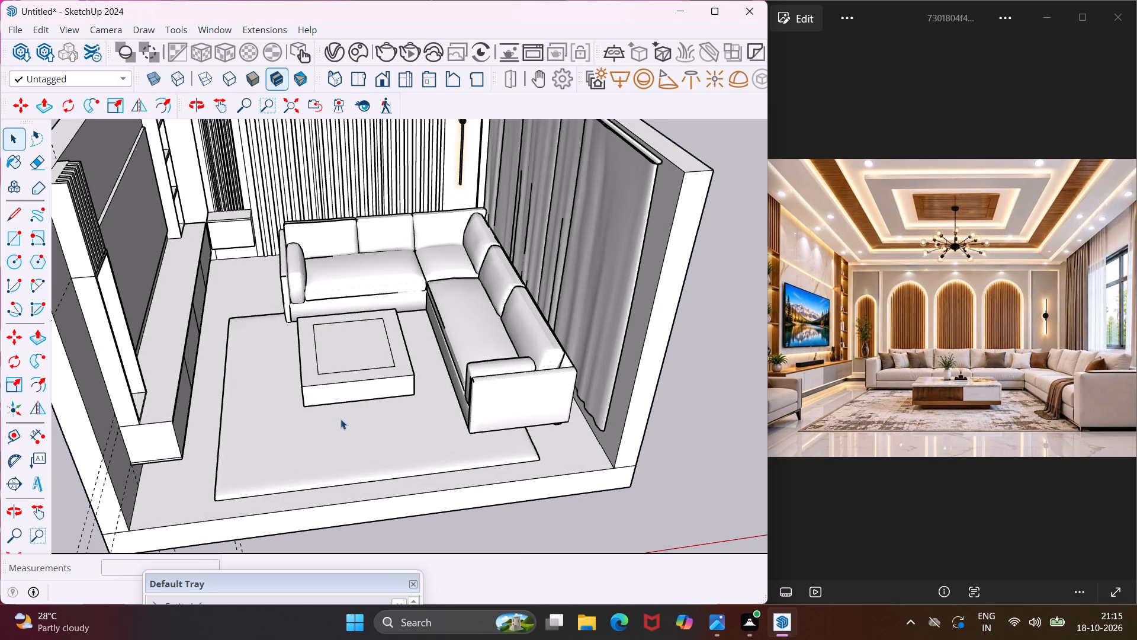
{"action": "scroll", "coordinate": [341, 419], "scroll_direction": "down", "scroll_amount": 5}
{"action": "middle_click_drag", "start_coordinate": [281, 469], "coordinate": [236, 429]}
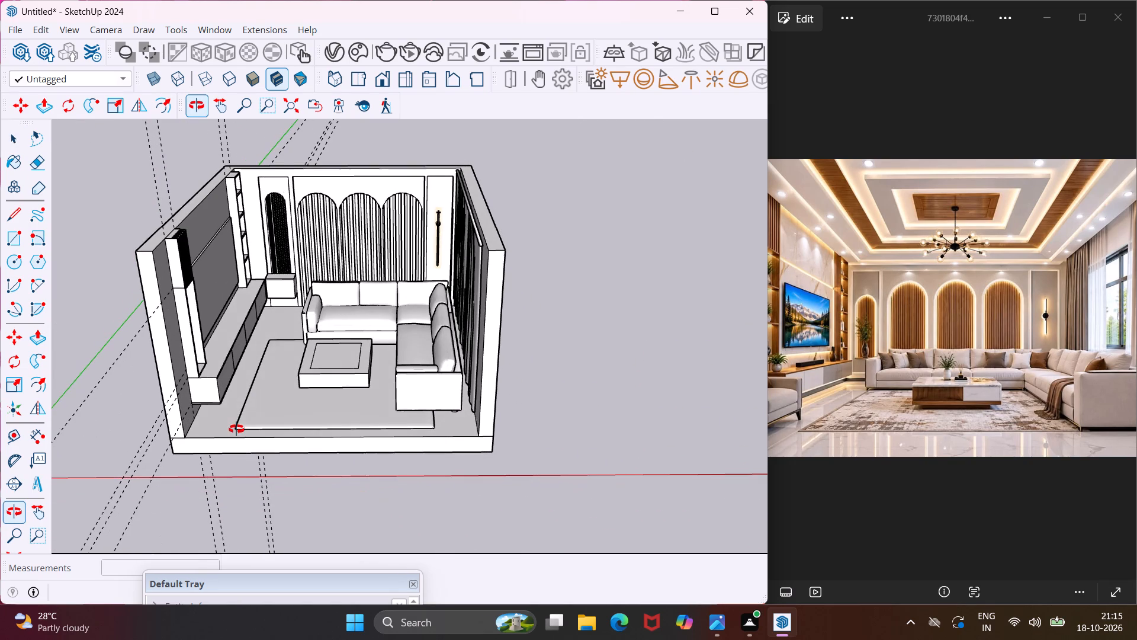
{"action": "middle_click_drag", "start_coordinate": [236, 429], "coordinate": [247, 405]}
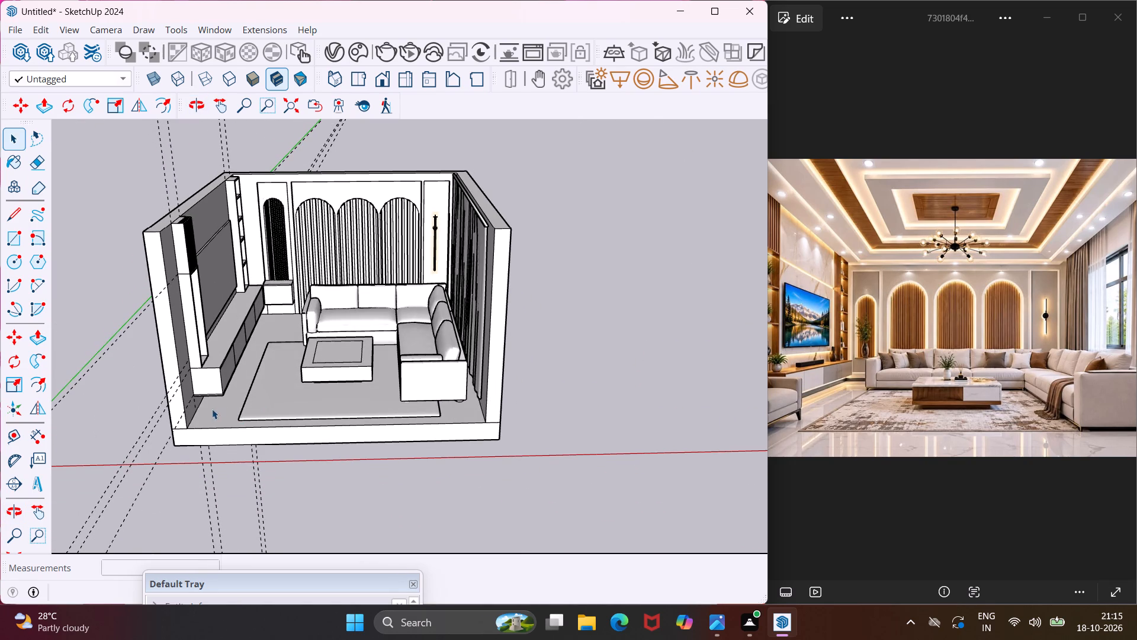
{"action": "scroll", "coordinate": [104, 413], "scroll_direction": "up", "scroll_amount": 4}
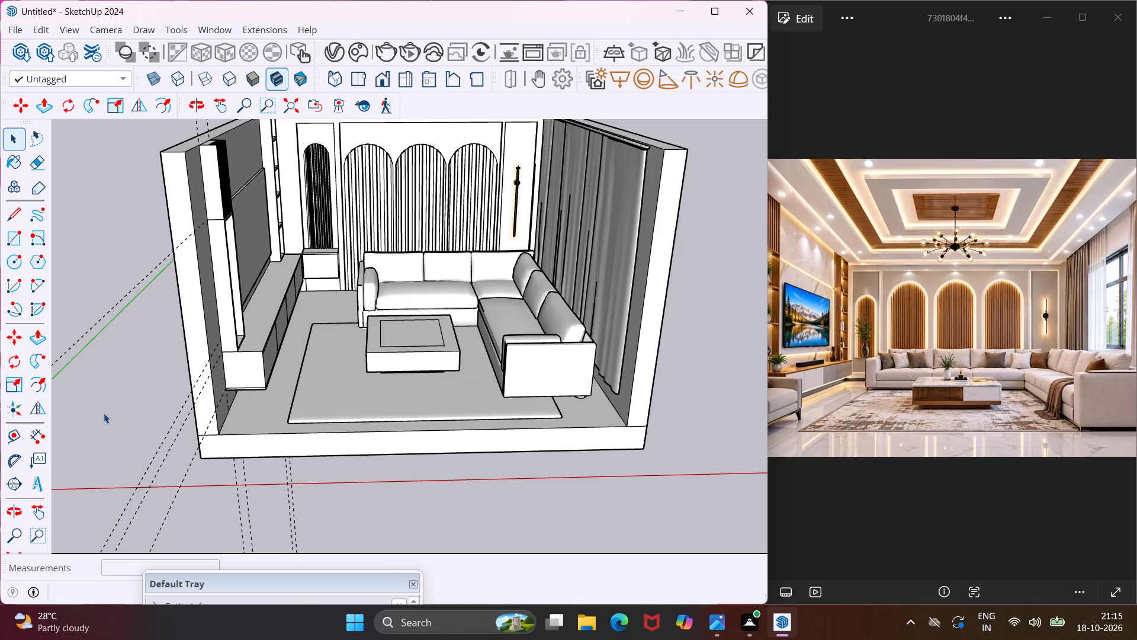
{"action": "scroll", "coordinate": [104, 413], "scroll_direction": "up", "scroll_amount": 3}
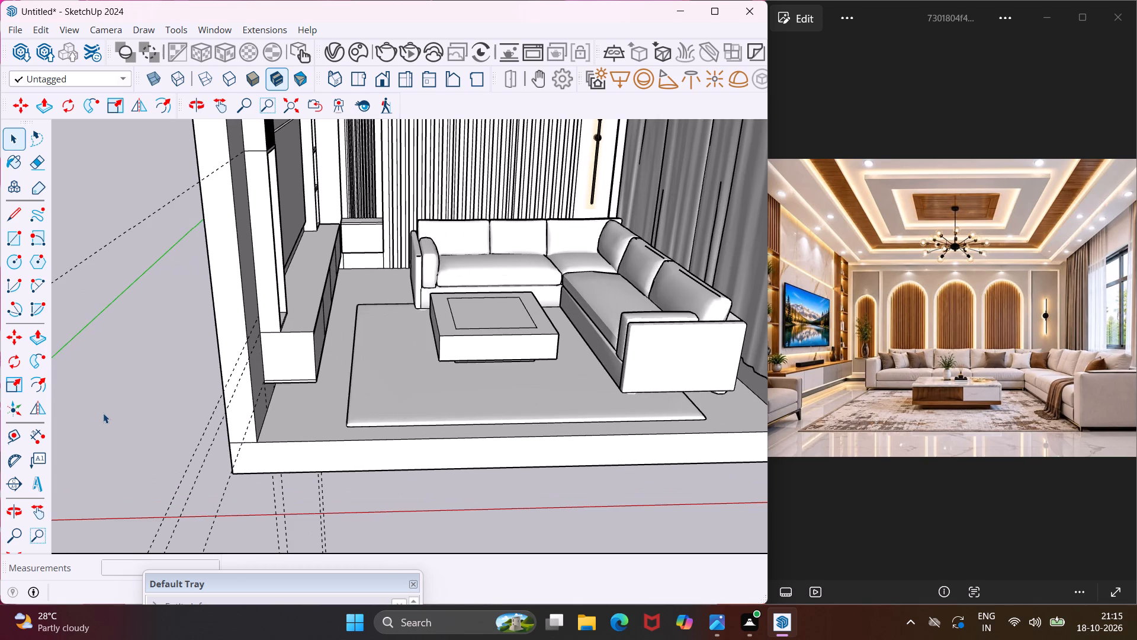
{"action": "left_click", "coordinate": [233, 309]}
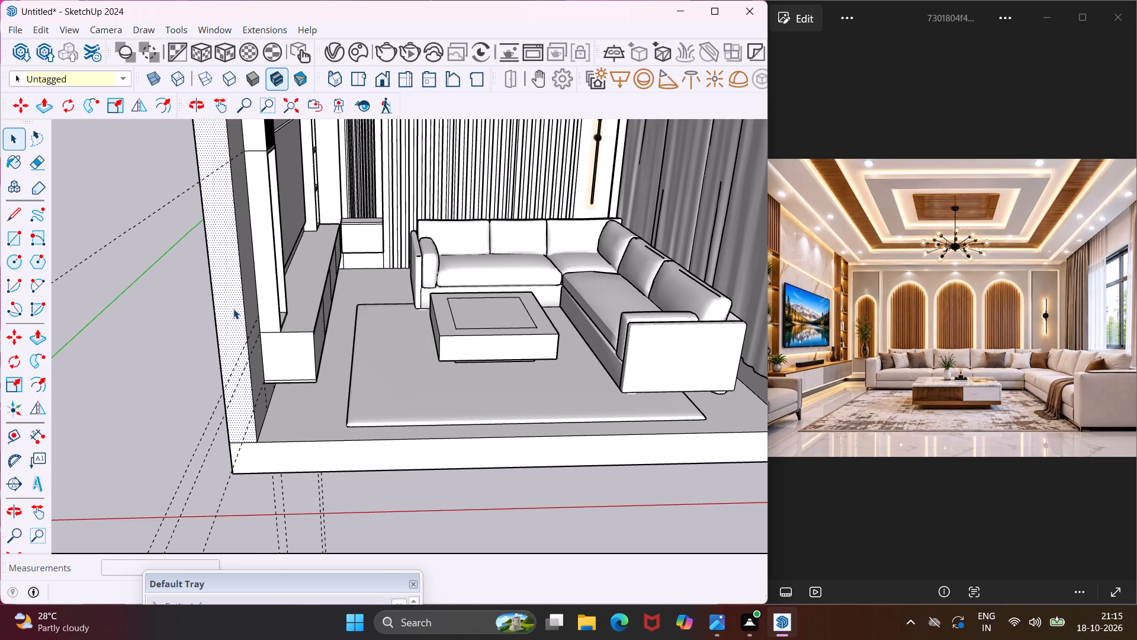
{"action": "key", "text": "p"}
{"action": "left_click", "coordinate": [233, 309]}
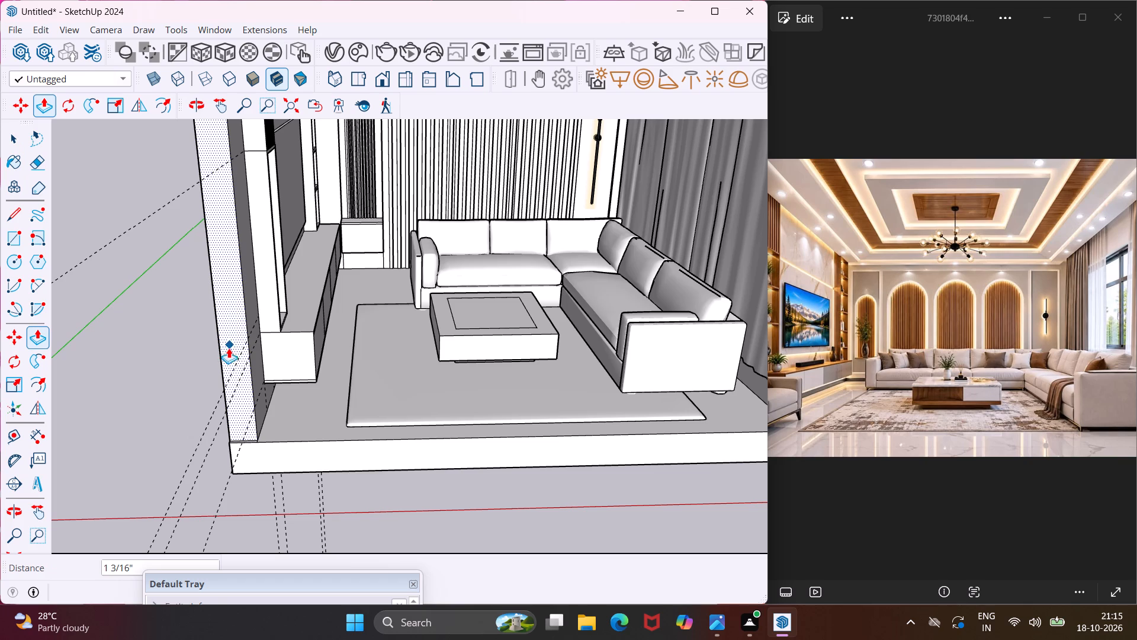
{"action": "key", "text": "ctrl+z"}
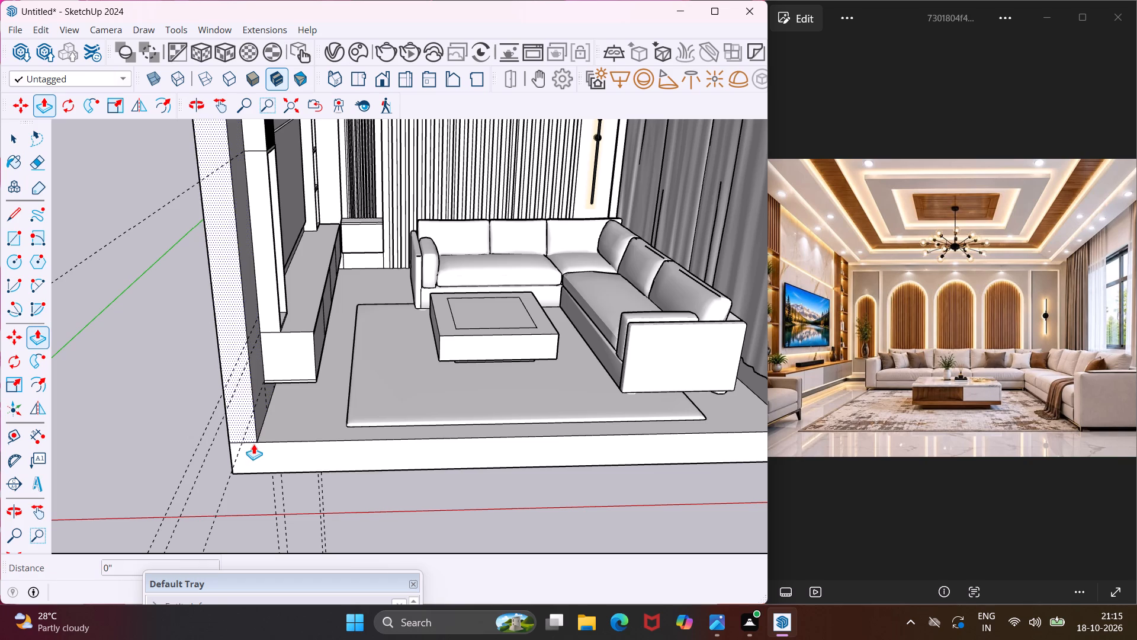
Push/Pull the floor slab's front face outward about 1' 6 3/4" at the room's open side.
{"action": "left_click", "coordinate": [259, 448]}
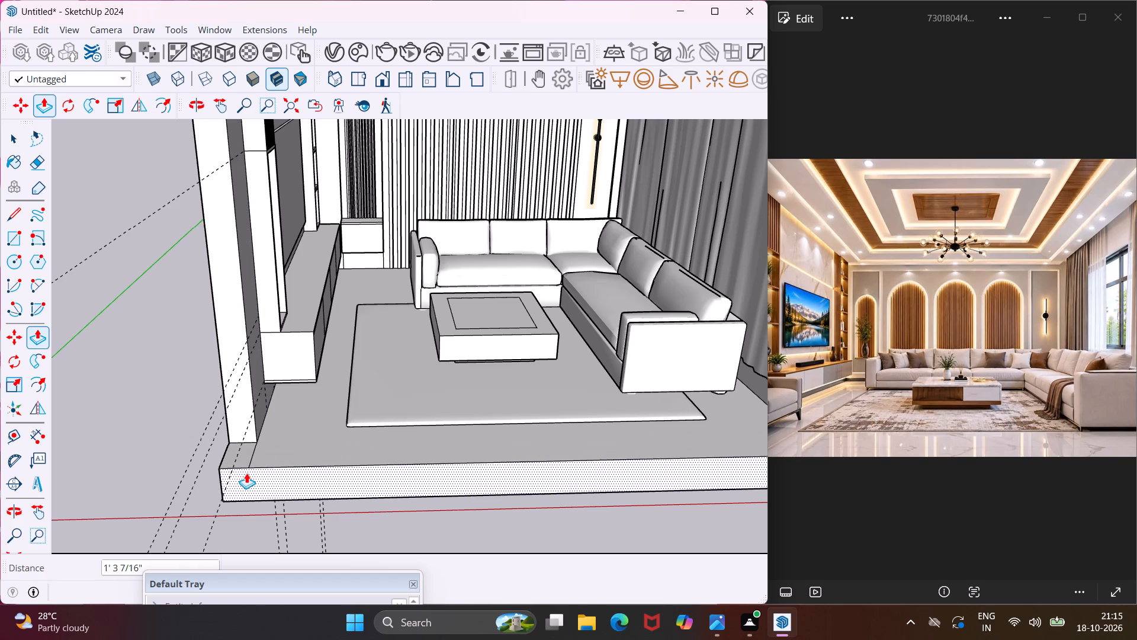
{"action": "left_click", "coordinate": [241, 478]}
Extend the front end faces of both side walls about 1' 6 3/4" so they line up with the floor slab's front edge.
{"action": "left_click", "coordinate": [242, 411]}
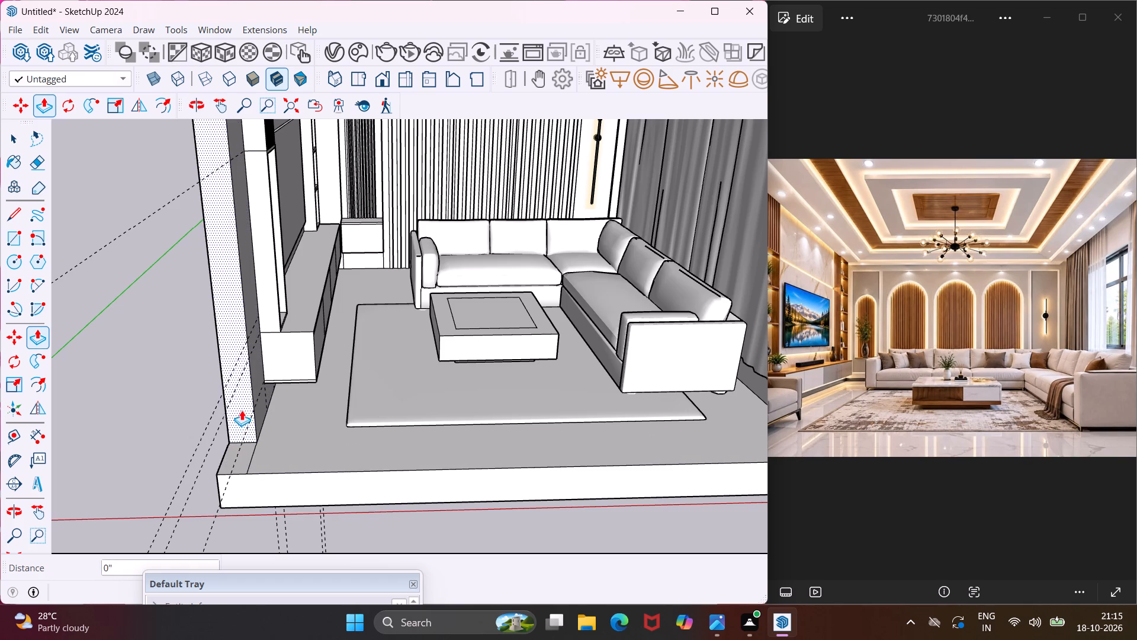
{"action": "left_click", "coordinate": [277, 478]}
{"action": "scroll", "coordinate": [252, 439], "scroll_direction": "down", "scroll_amount": 6}
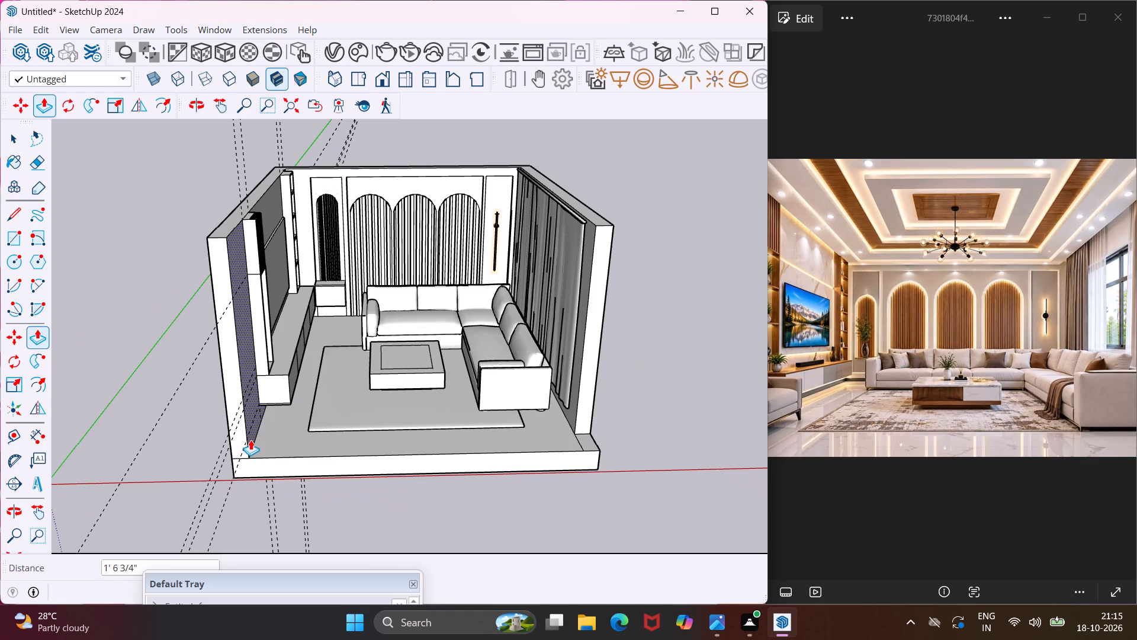
{"action": "left_click", "coordinate": [586, 379]}
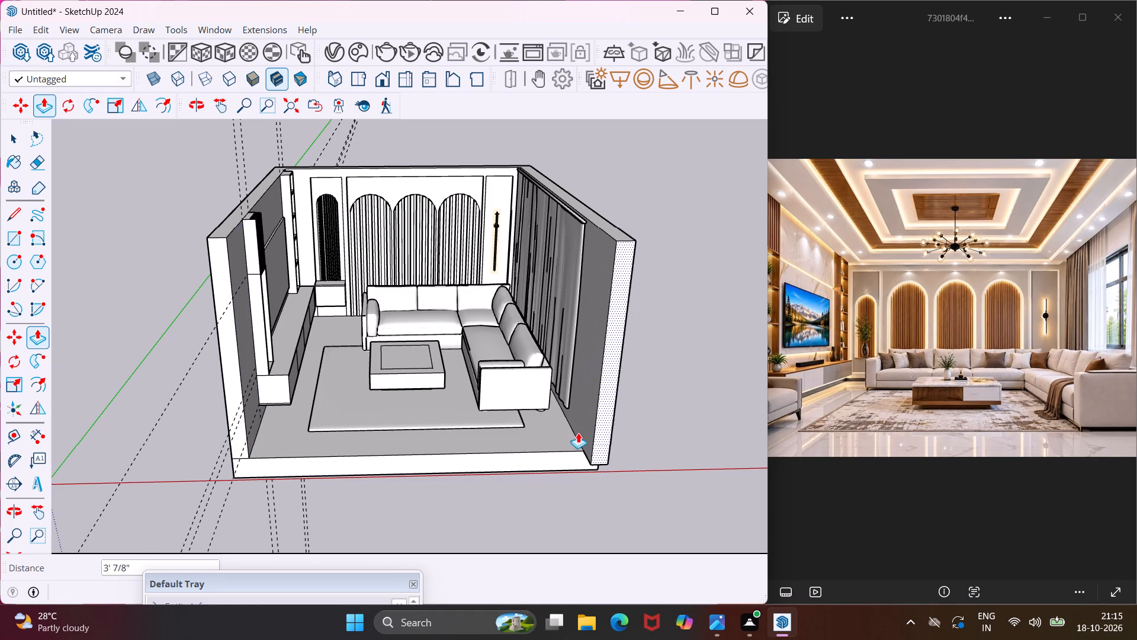
{"action": "left_click", "coordinate": [545, 451]}
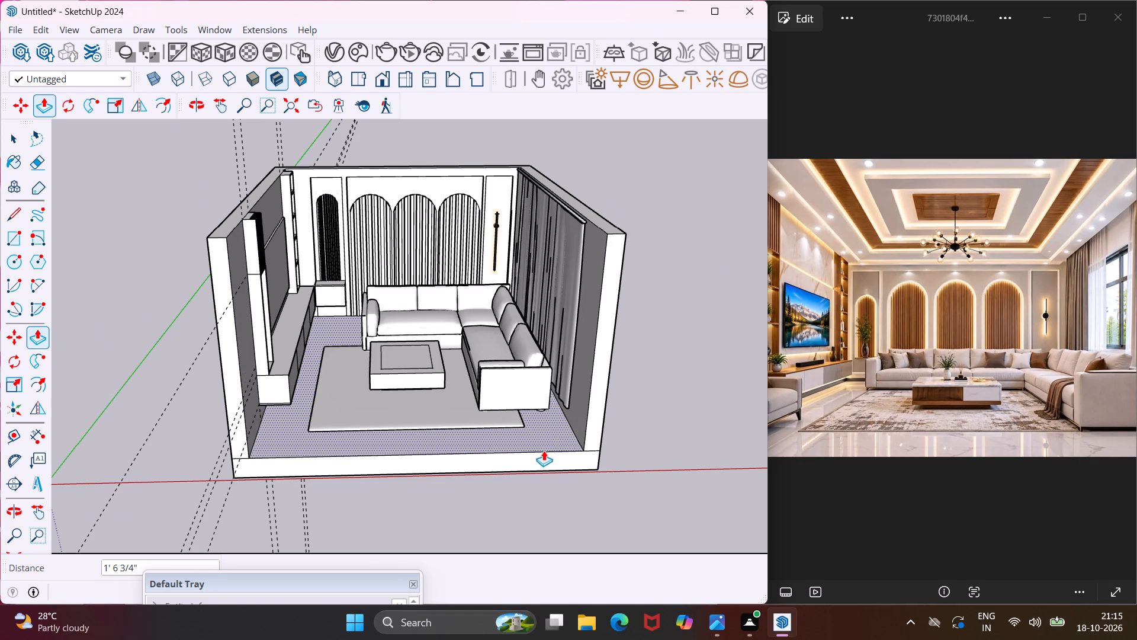
{"action": "key", "text": "Escape"}
{"action": "key", "text": "space"}
Switch to the Chaos Cosmos Browser, search for sofa in place of rug, and browse the sofa models.
{"action": "scroll", "coordinate": [562, 417], "scroll_direction": "up", "scroll_amount": 4}
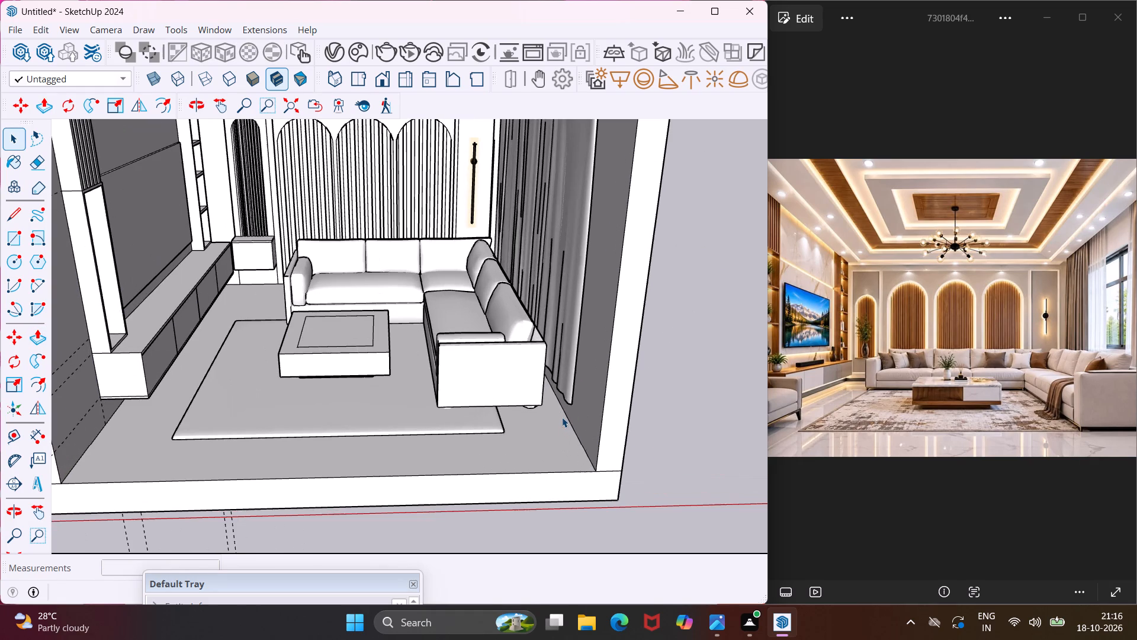
{"action": "middle_click_drag", "start_coordinate": [561, 414], "coordinate": [534, 423]}
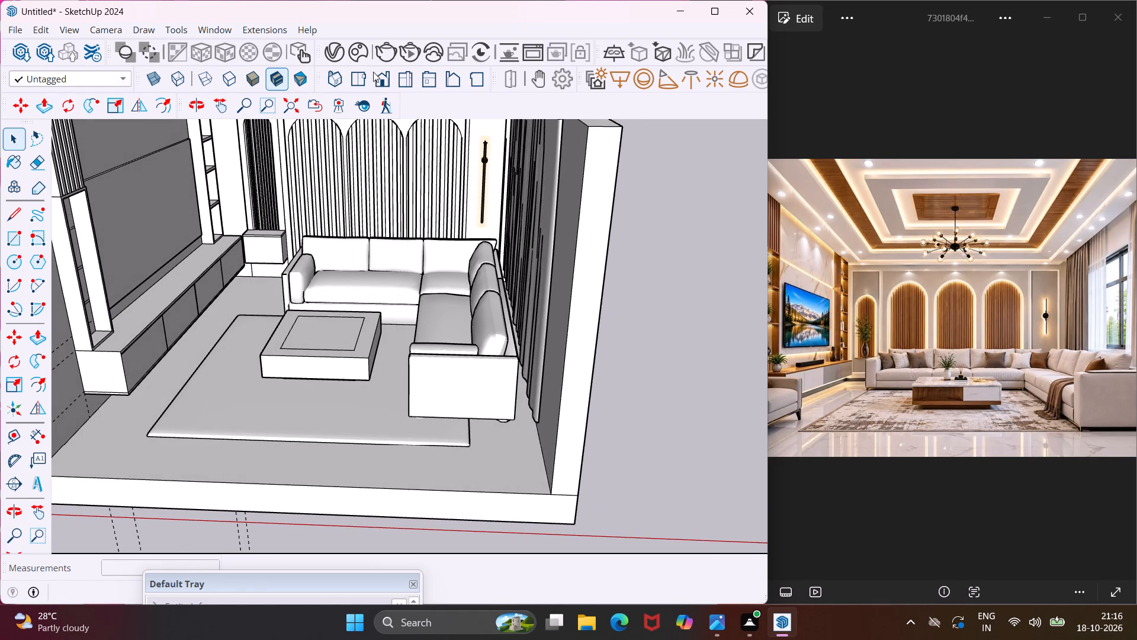
{"action": "left_click_drag", "start_coordinate": [364, 59], "coordinate": [371, 65]}
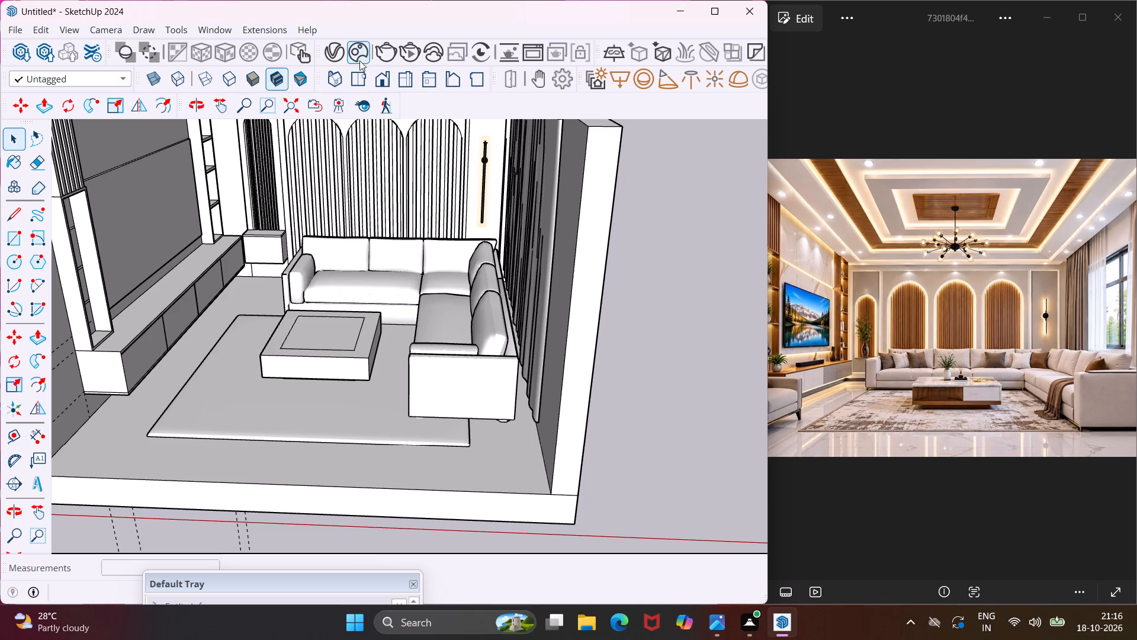
{"action": "left_click", "coordinate": [361, 52]}
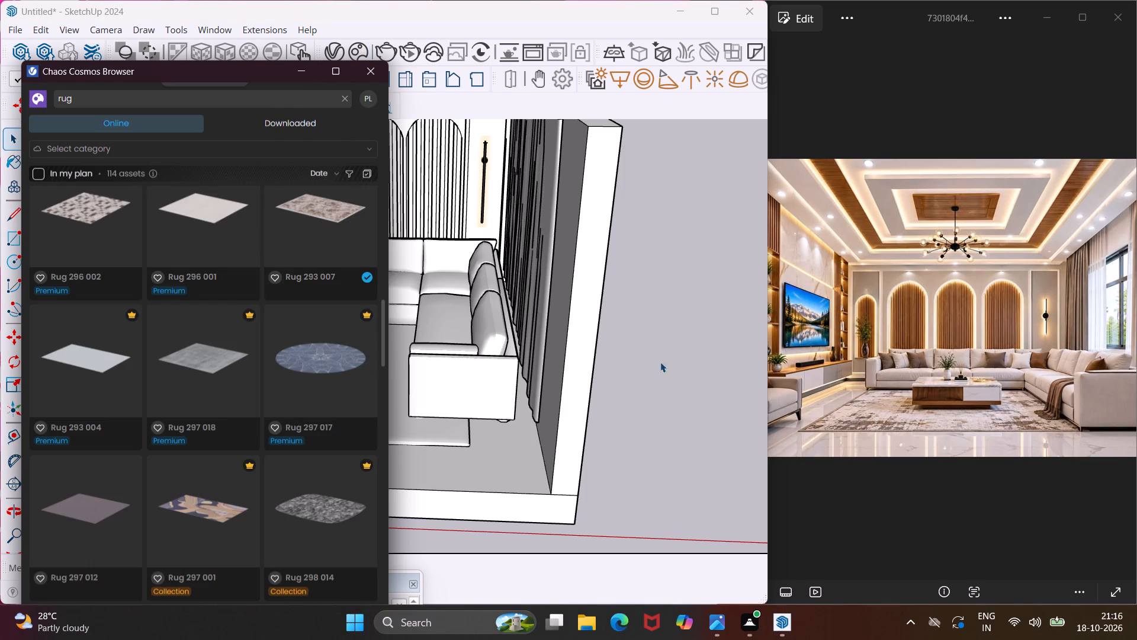
{"action": "left_click", "coordinate": [203, 101]}
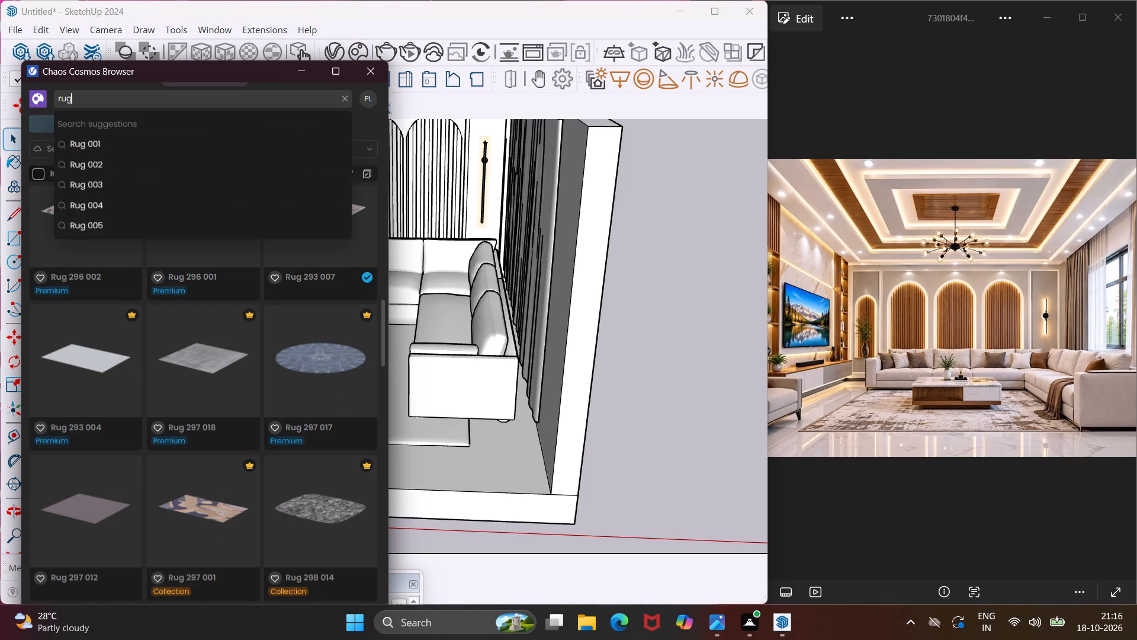
{"action": "key", "text": "BackSpace"}
{"action": "key", "text": "BackSpace"}
{"action": "key", "text": "BackSpace"}
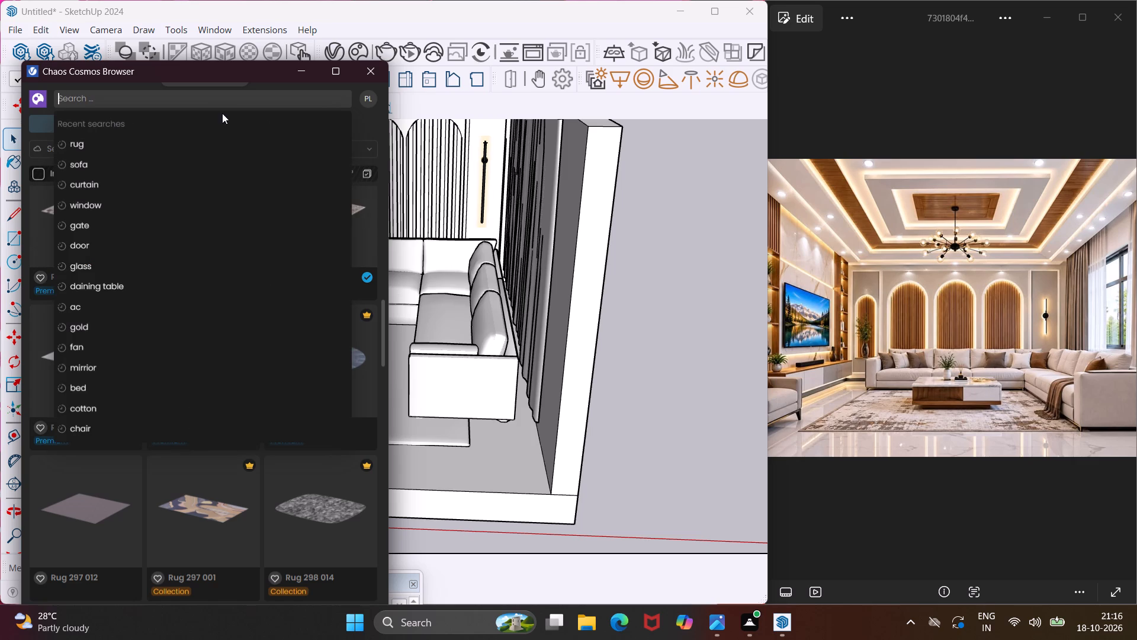
{"action": "left_click", "coordinate": [227, 159]}
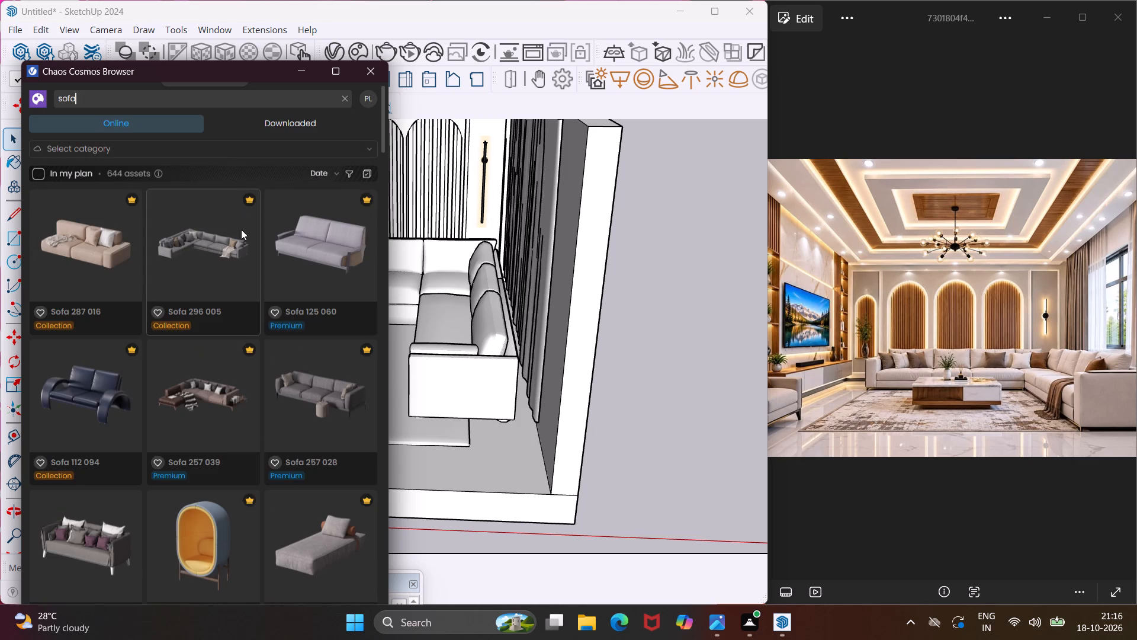
{"action": "scroll", "coordinate": [195, 292], "scroll_direction": "down", "scroll_amount": 8}
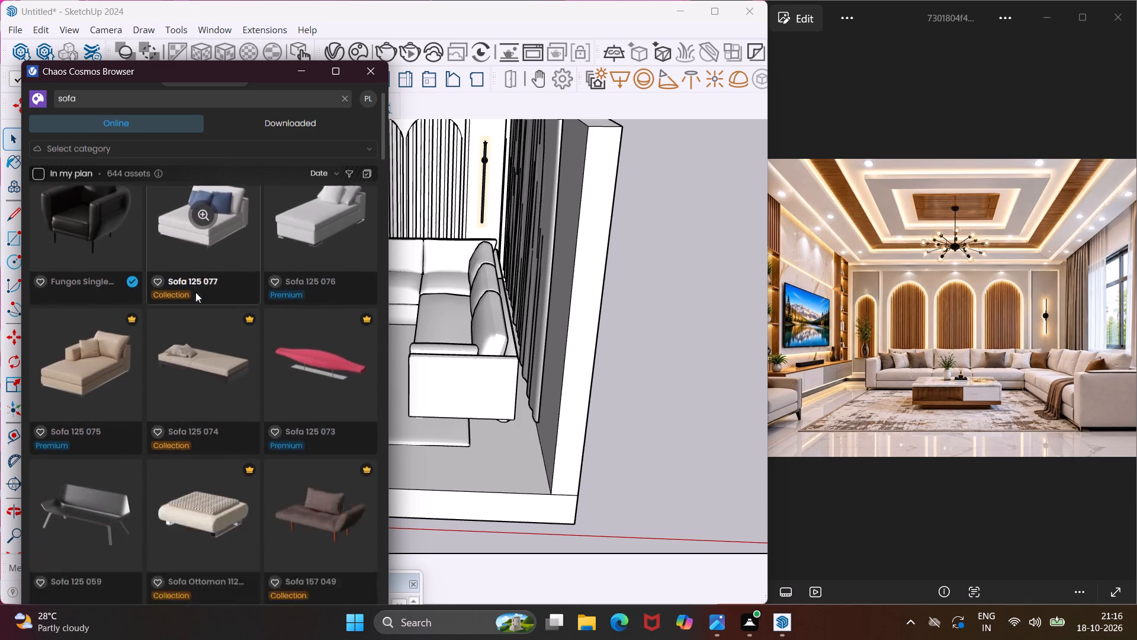
{"action": "scroll", "coordinate": [195, 292], "scroll_direction": "down", "scroll_amount": 5}
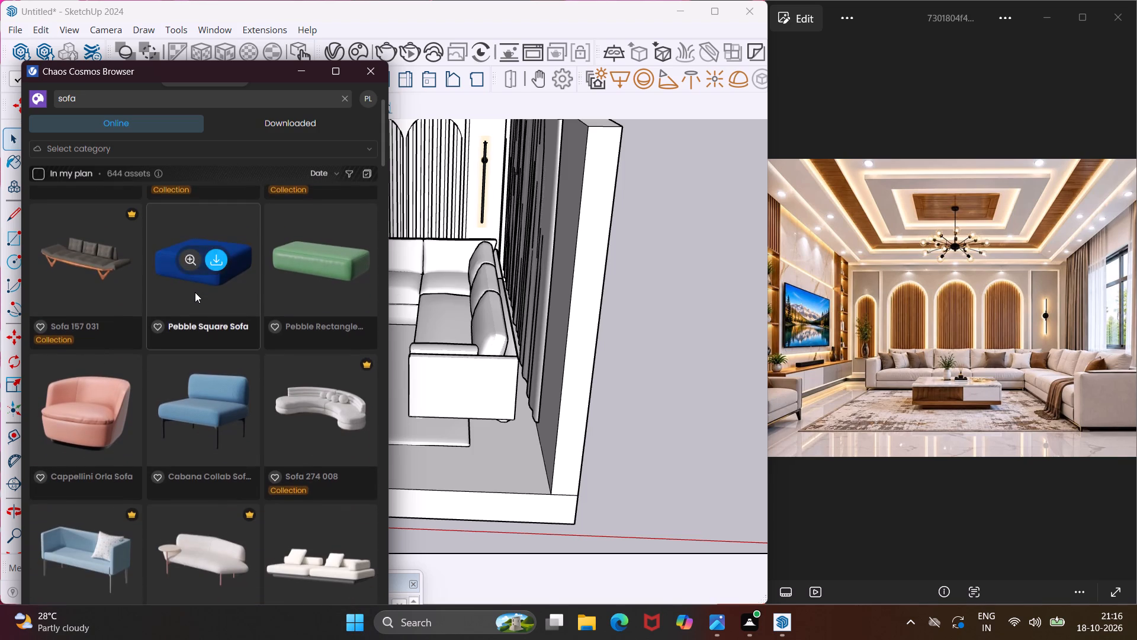
{"action": "scroll", "coordinate": [195, 292], "scroll_direction": "down", "scroll_amount": 8}
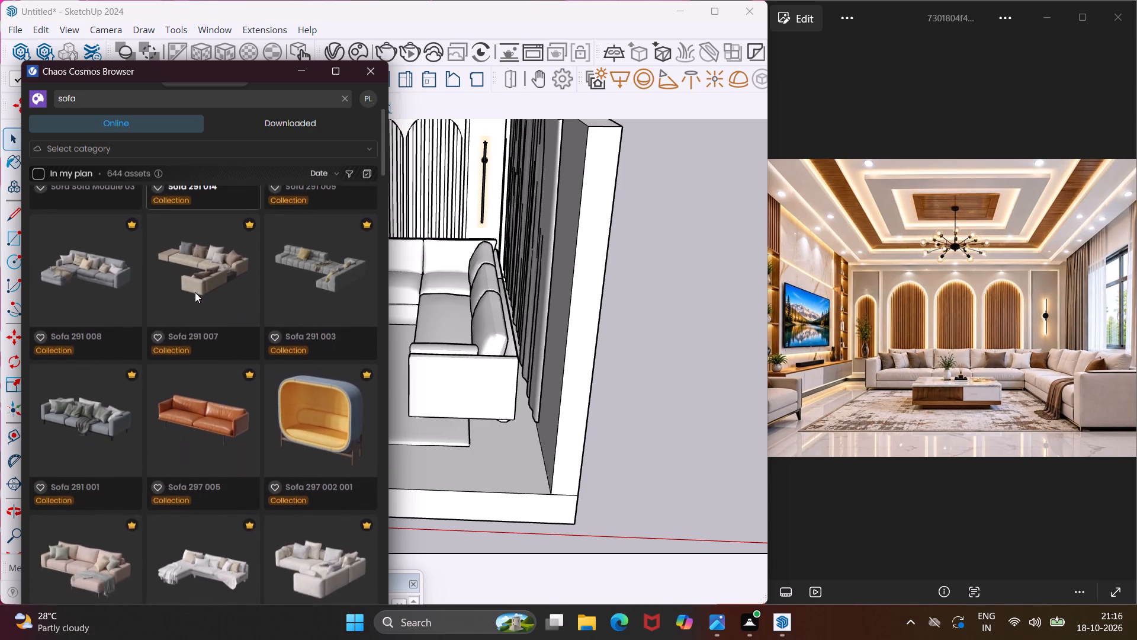
{"action": "scroll", "coordinate": [195, 292], "scroll_direction": "down", "scroll_amount": 1}
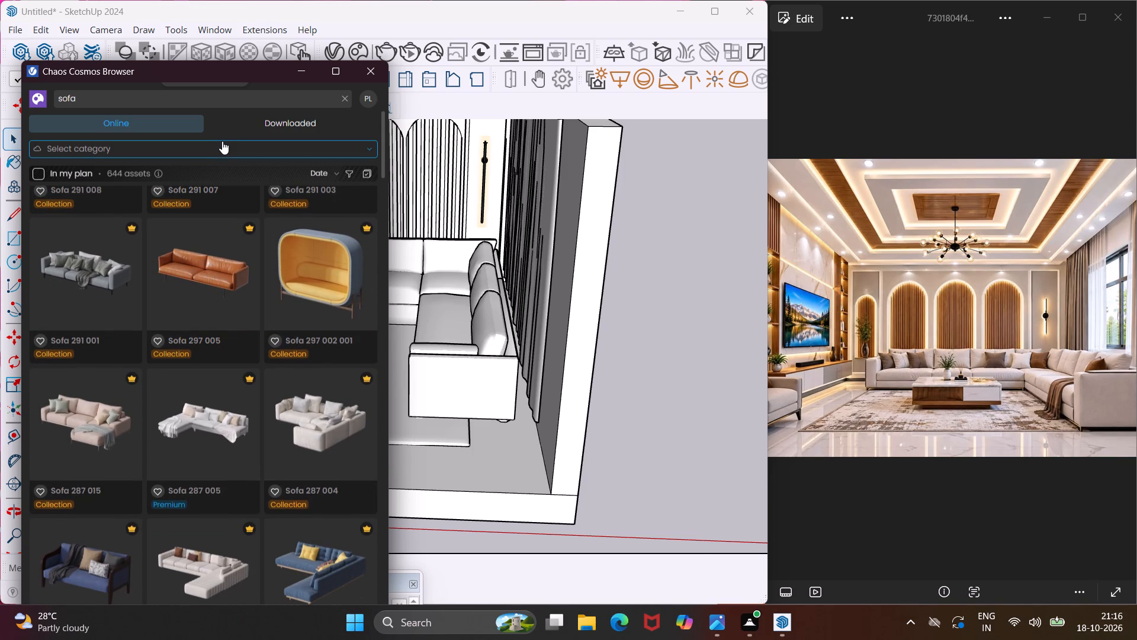
Filter the asset library to the 3D Models > Furniture > Chairs & stools category.
{"action": "left_click", "coordinate": [223, 140]}
{"action": "left_click", "coordinate": [214, 151]}
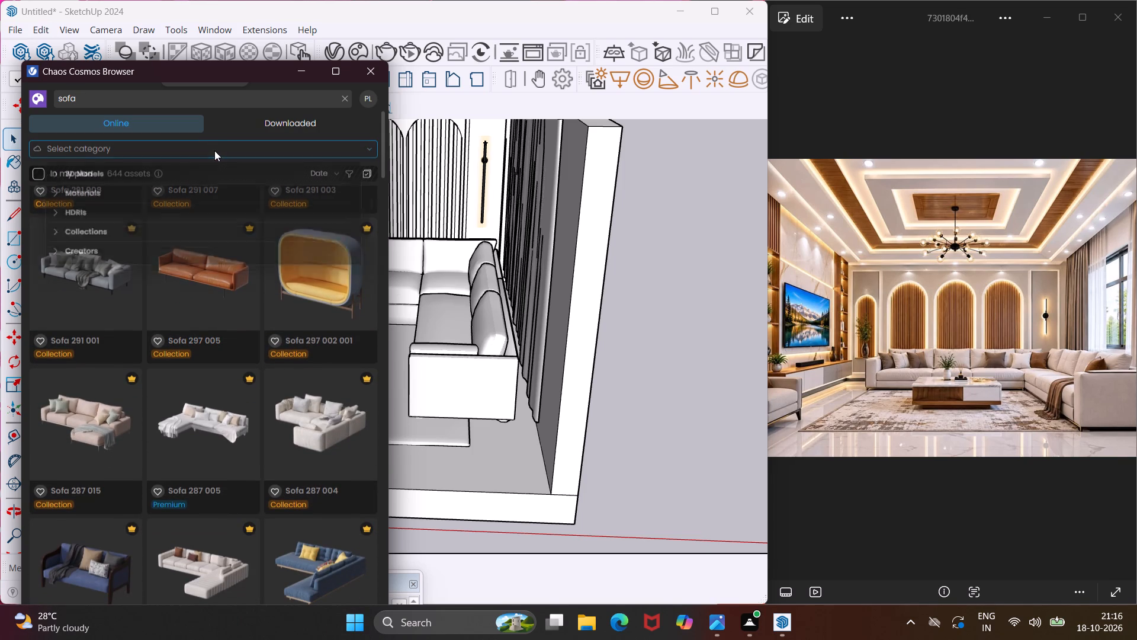
{"action": "left_click", "coordinate": [155, 176]}
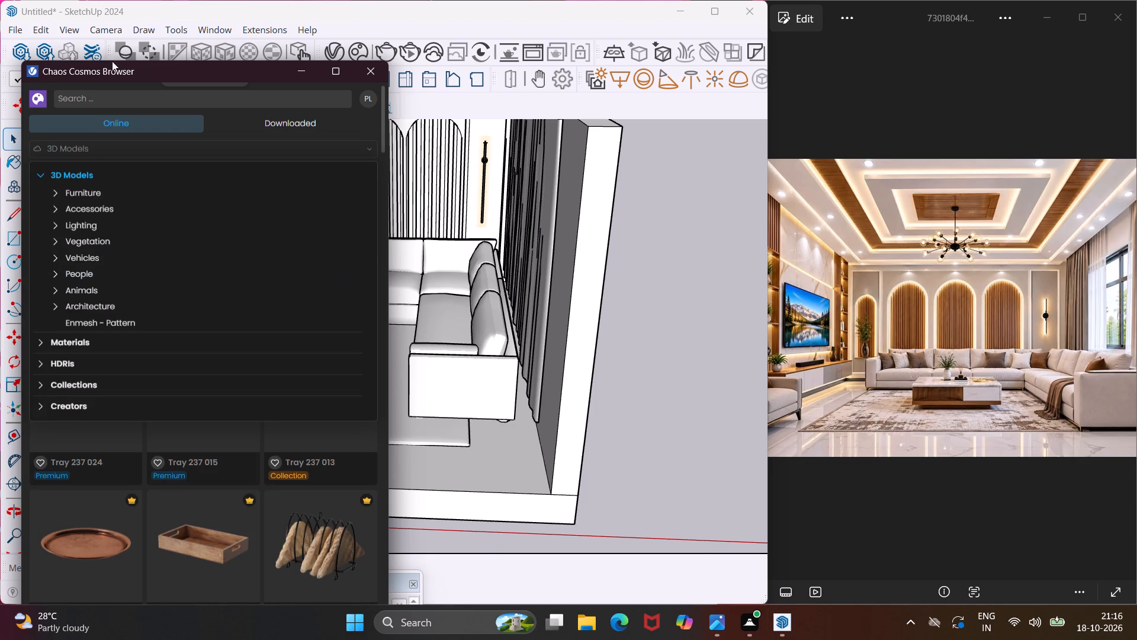
{"action": "left_click", "coordinate": [65, 188]}
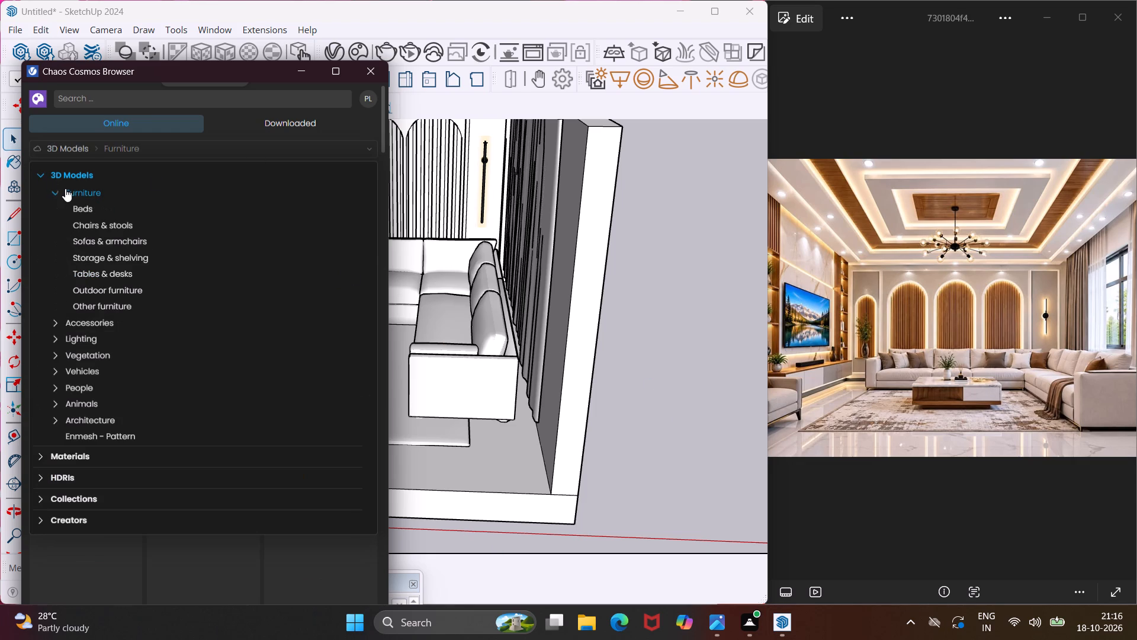
{"action": "left_click", "coordinate": [81, 229]}
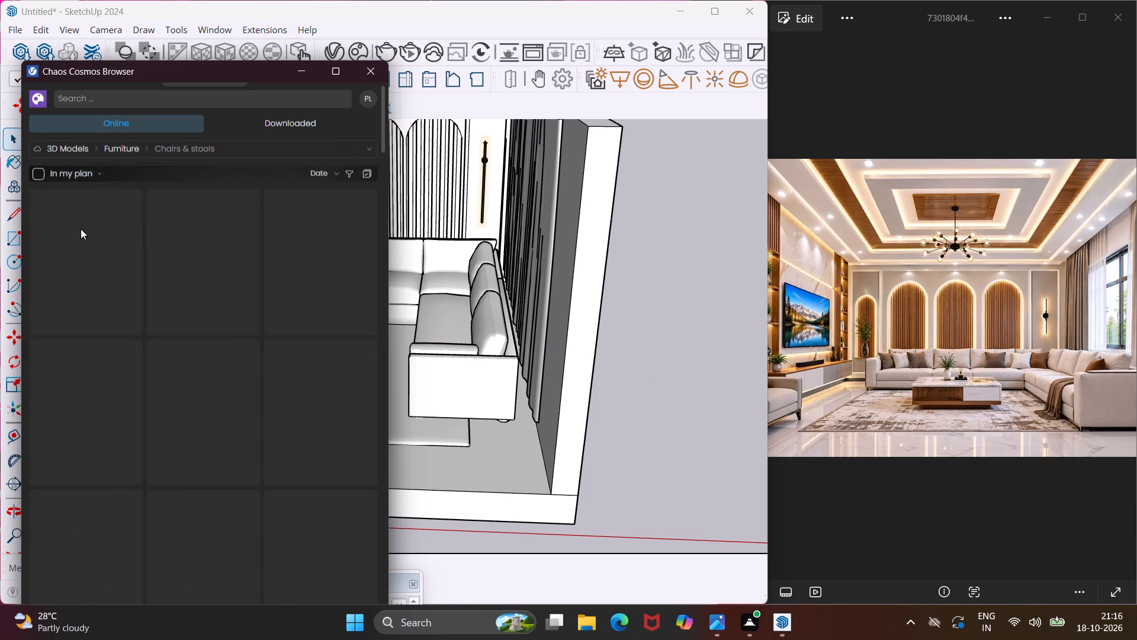
Browse the Chairs & stools models for an armchair matching the one in the reference image.
{"action": "scroll", "coordinate": [103, 294], "scroll_direction": "down", "scroll_amount": 4}
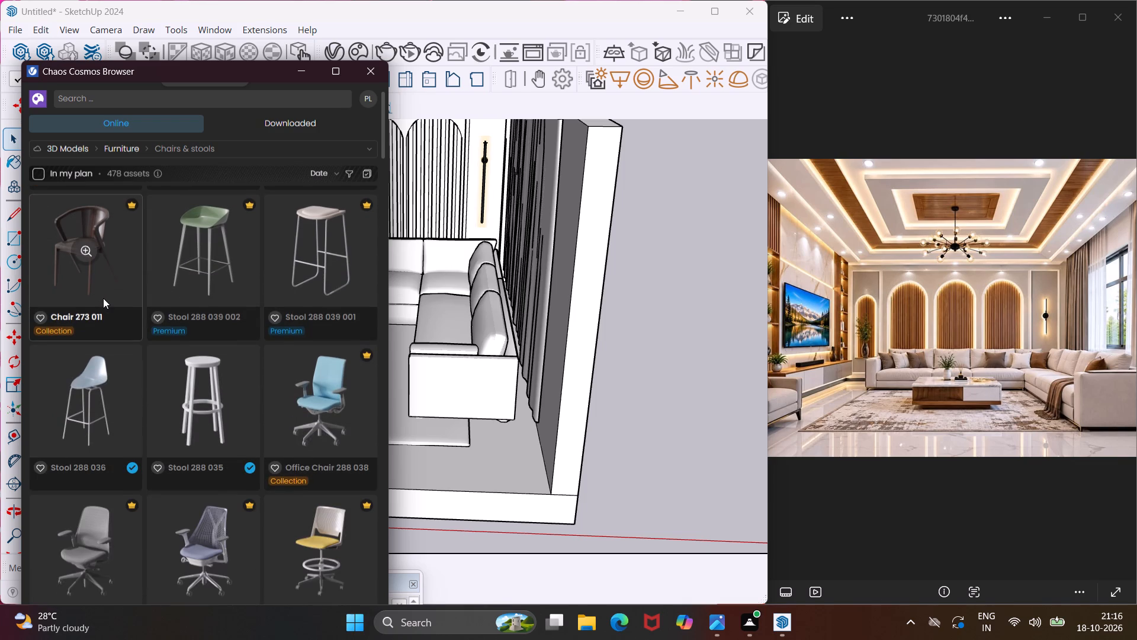
{"action": "scroll", "coordinate": [103, 298], "scroll_direction": "down", "scroll_amount": 5}
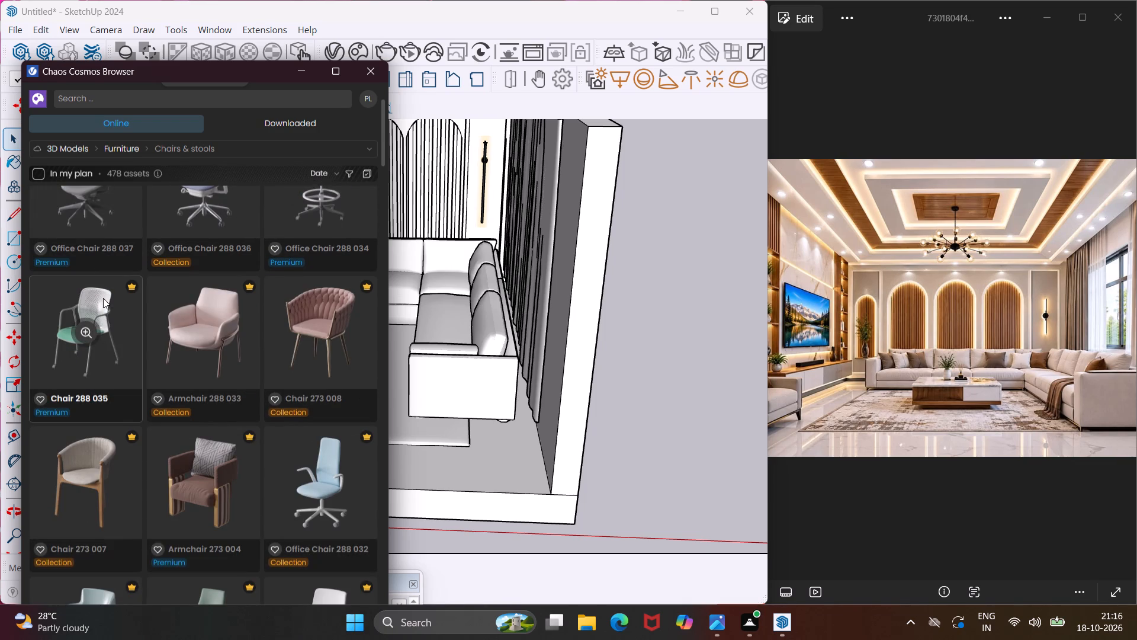
{"action": "scroll", "coordinate": [103, 298], "scroll_direction": "down", "scroll_amount": 2}
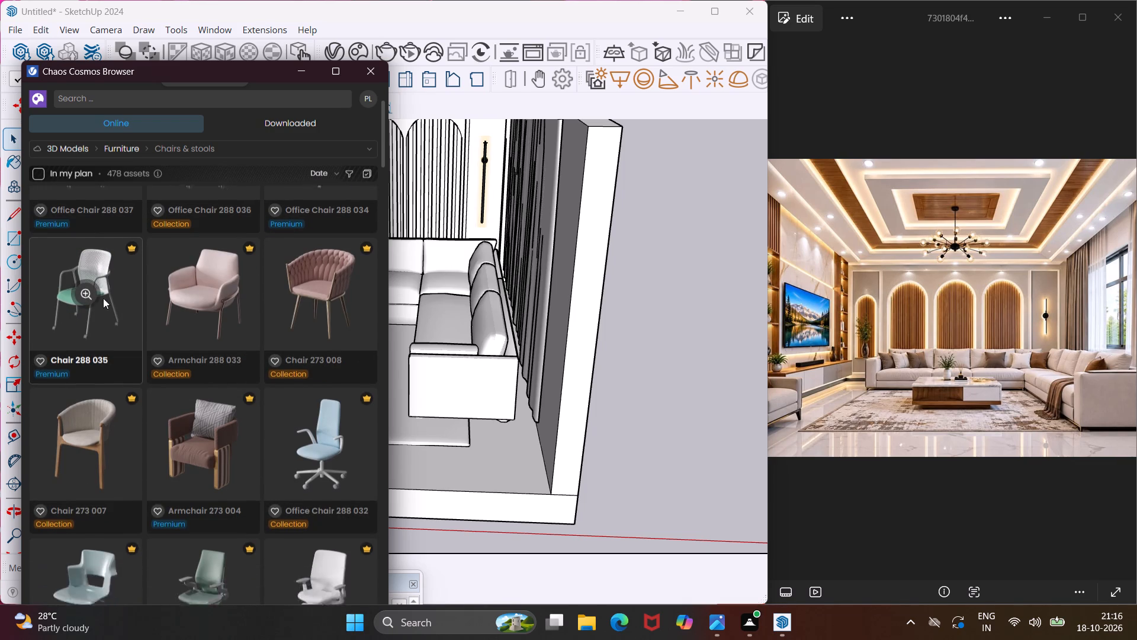
{"action": "scroll", "coordinate": [103, 298], "scroll_direction": "down", "scroll_amount": 9}
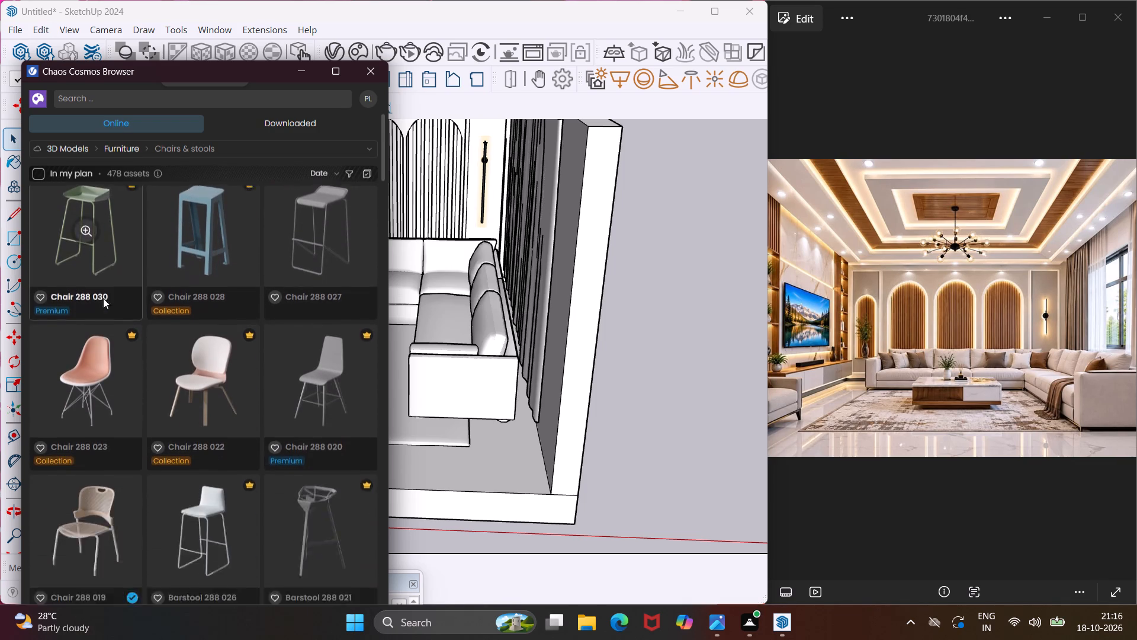
{"action": "scroll", "coordinate": [103, 298], "scroll_direction": "down", "scroll_amount": 5}
{"action": "scroll", "coordinate": [144, 392], "scroll_direction": "down", "scroll_amount": 2}
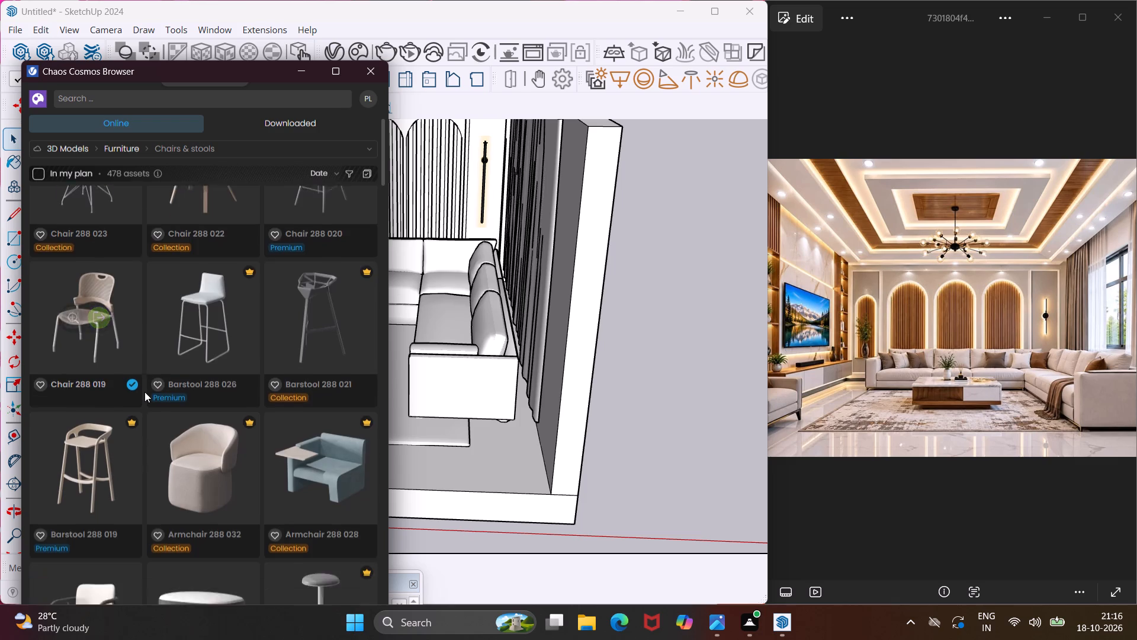
{"action": "scroll", "coordinate": [144, 392], "scroll_direction": "down", "scroll_amount": 20}
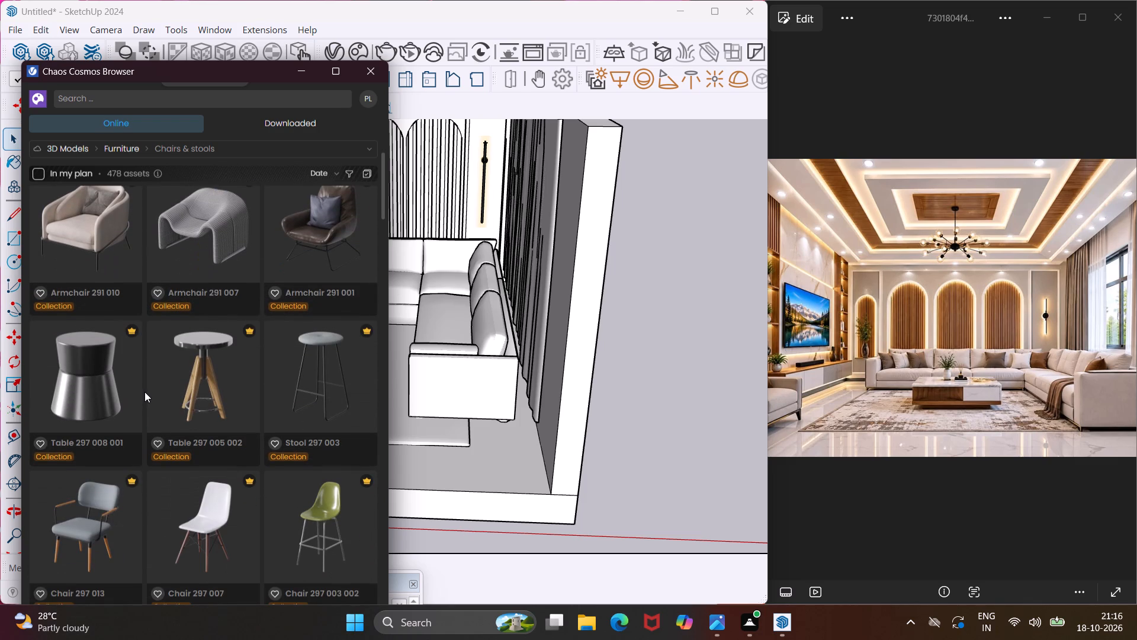
{"action": "scroll", "coordinate": [102, 296], "scroll_direction": "down", "scroll_amount": 4}
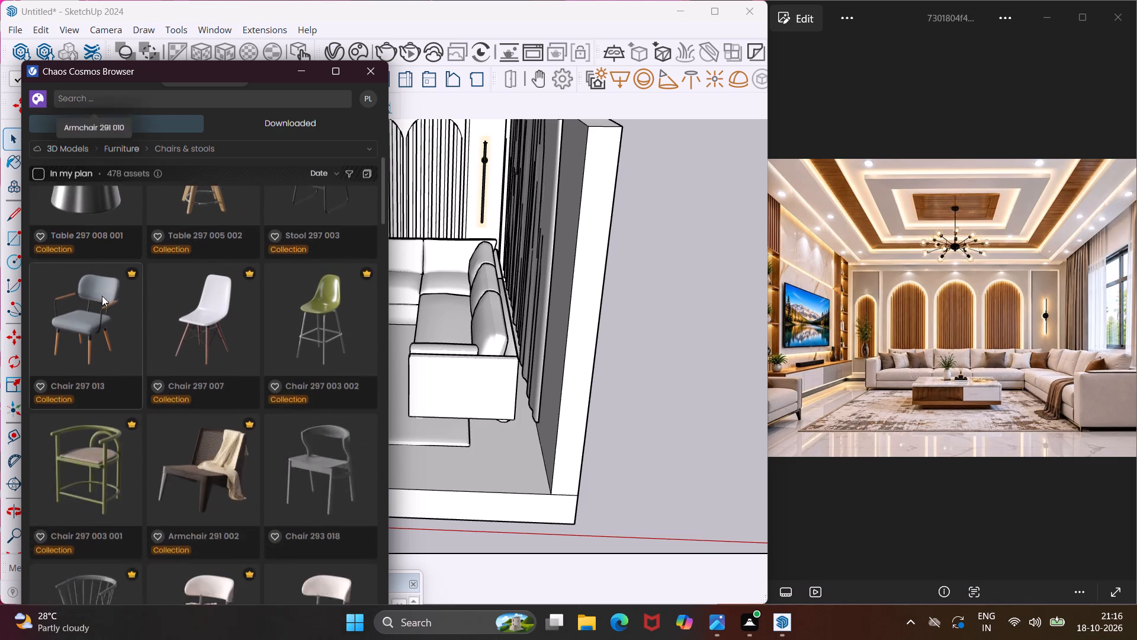
{"action": "scroll", "coordinate": [102, 296], "scroll_direction": "down", "scroll_amount": 9}
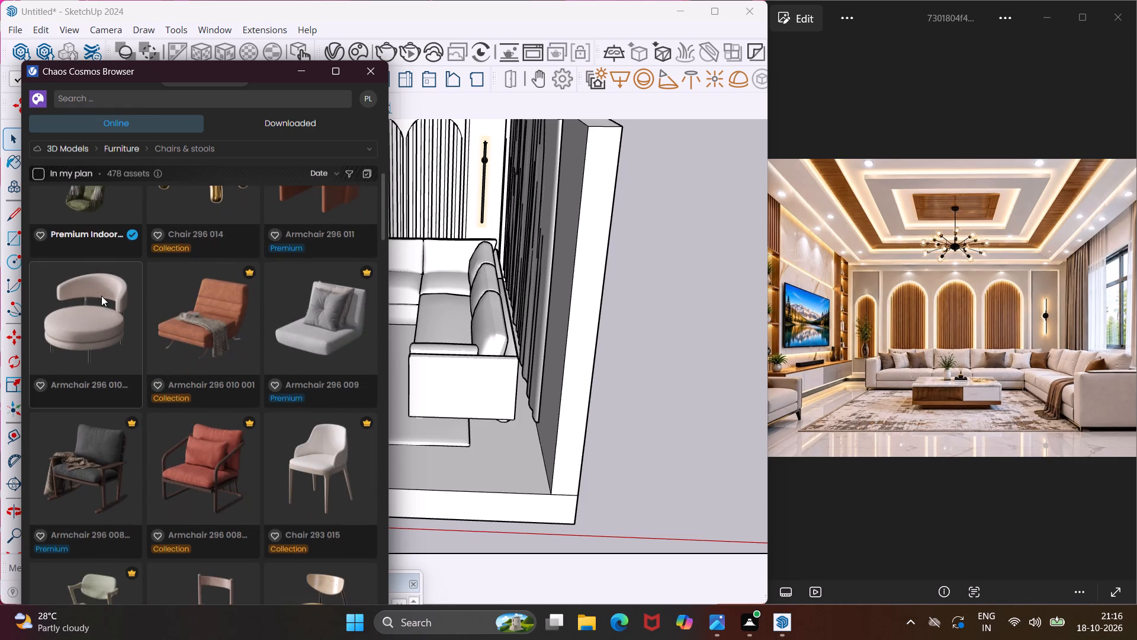
{"action": "scroll", "coordinate": [101, 296], "scroll_direction": "down", "scroll_amount": 6}
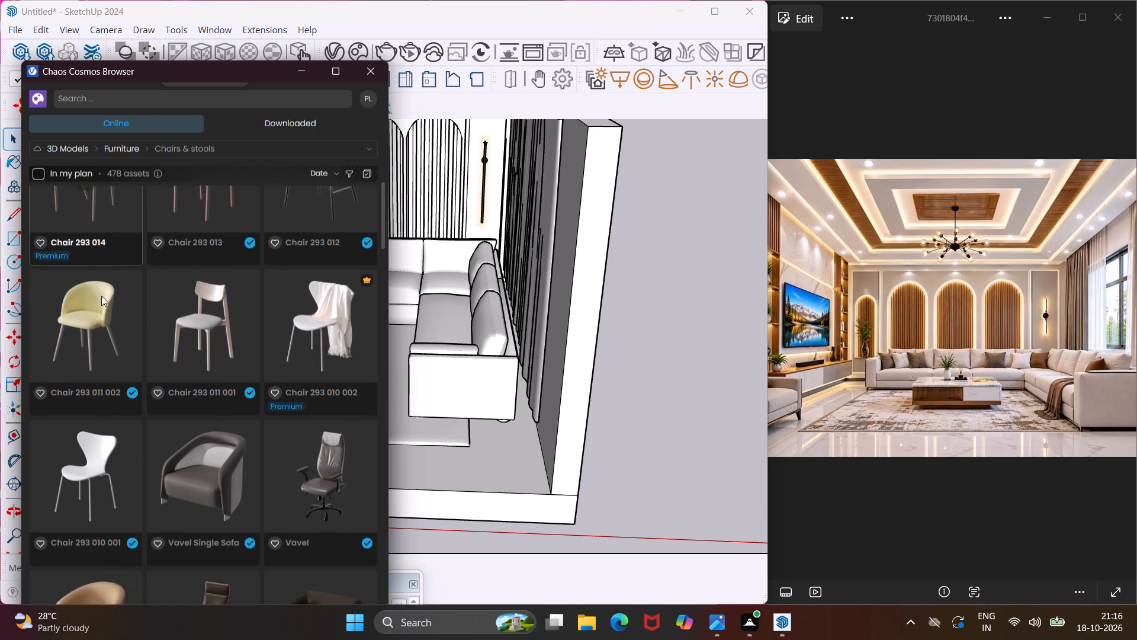
{"action": "scroll", "coordinate": [101, 296], "scroll_direction": "down", "scroll_amount": 9}
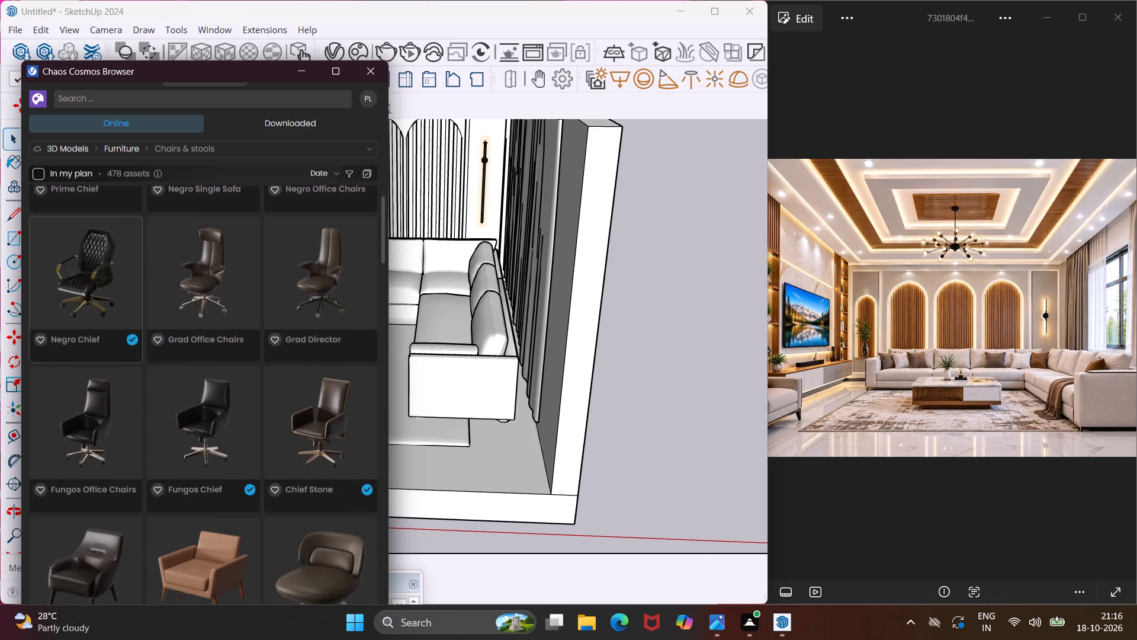
{"action": "scroll", "coordinate": [101, 296], "scroll_direction": "down", "scroll_amount": 7}
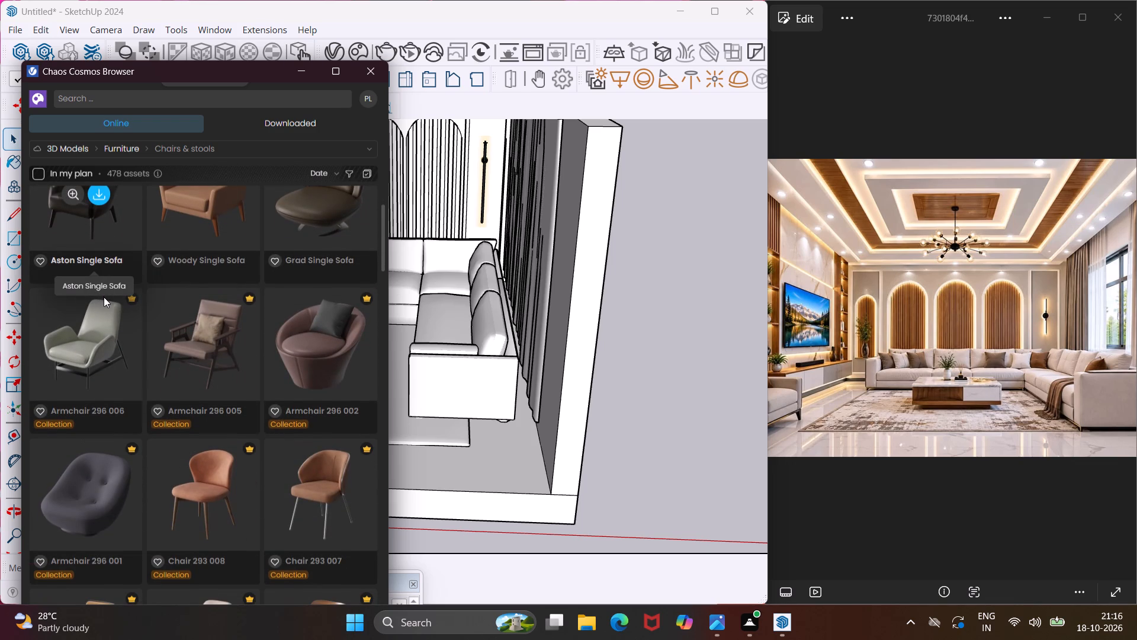
{"action": "scroll", "coordinate": [116, 319], "scroll_direction": "down", "scroll_amount": 8}
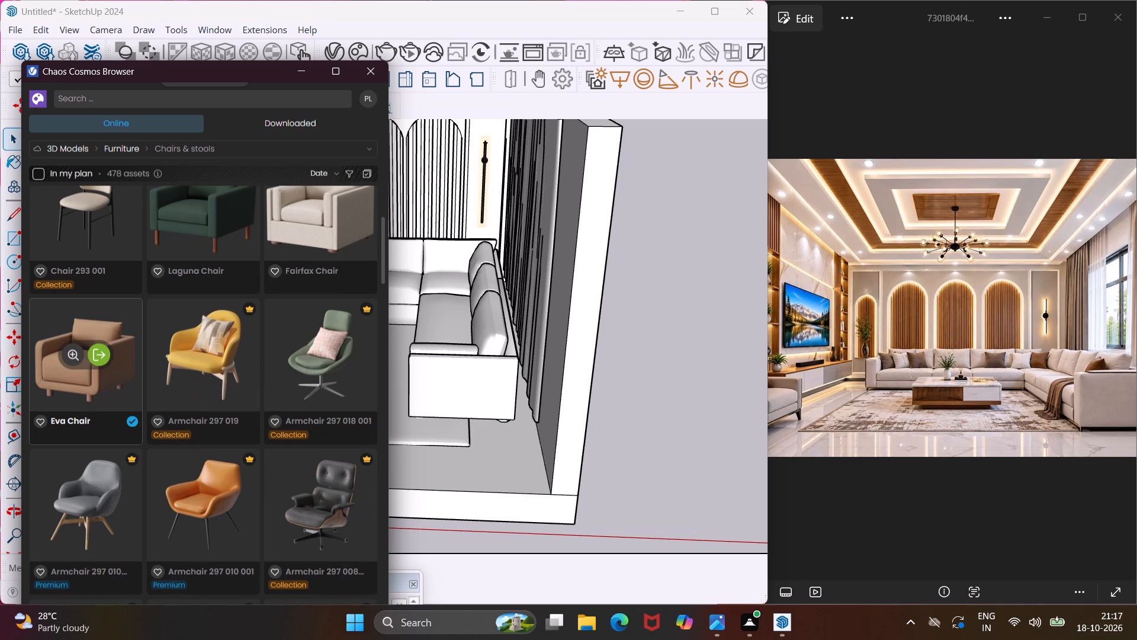
{"action": "scroll", "coordinate": [296, 217], "scroll_direction": "up", "scroll_amount": 2}
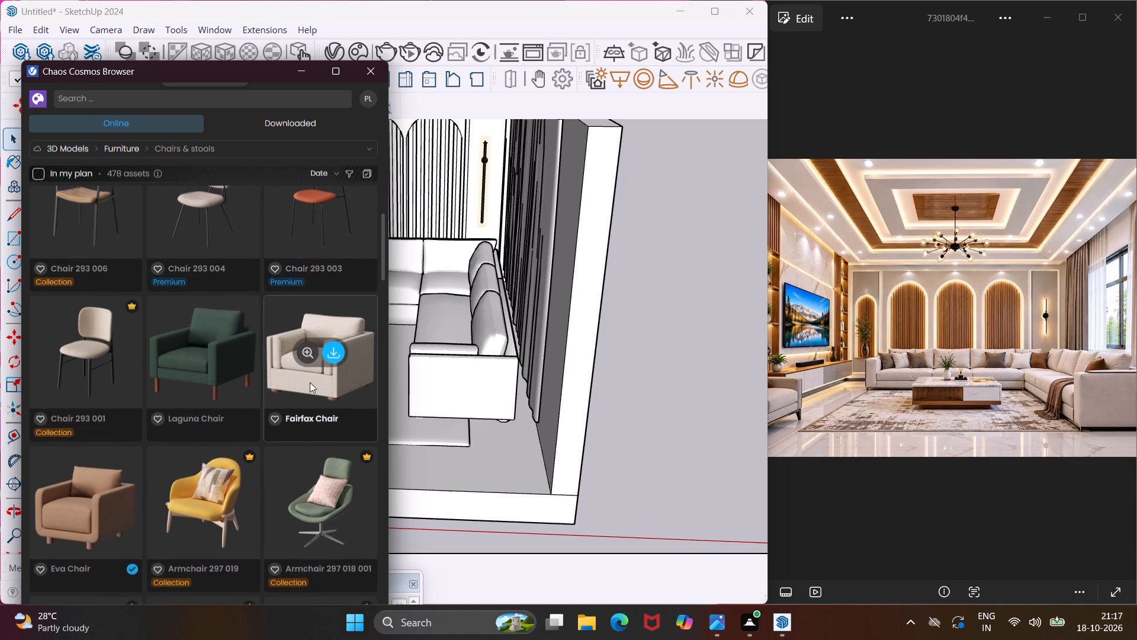
Download the Fairfax Chair, import it, and place it on the ground outside the room, beyond the curtain-side wall.
{"action": "left_click", "coordinate": [336, 347]}
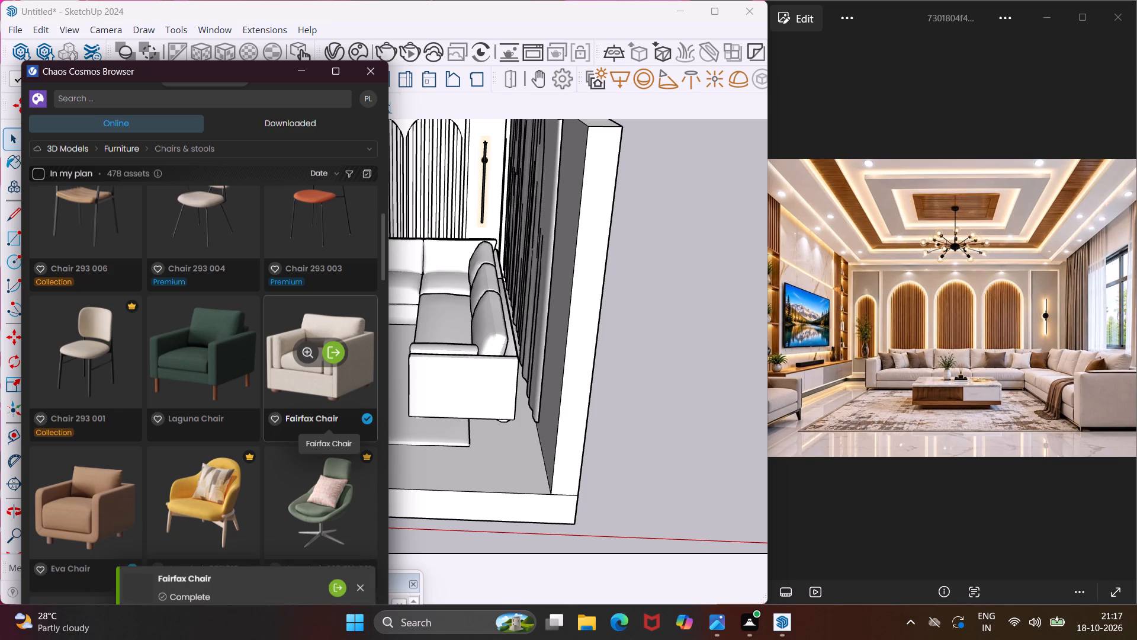
{"action": "left_click", "coordinate": [328, 351]}
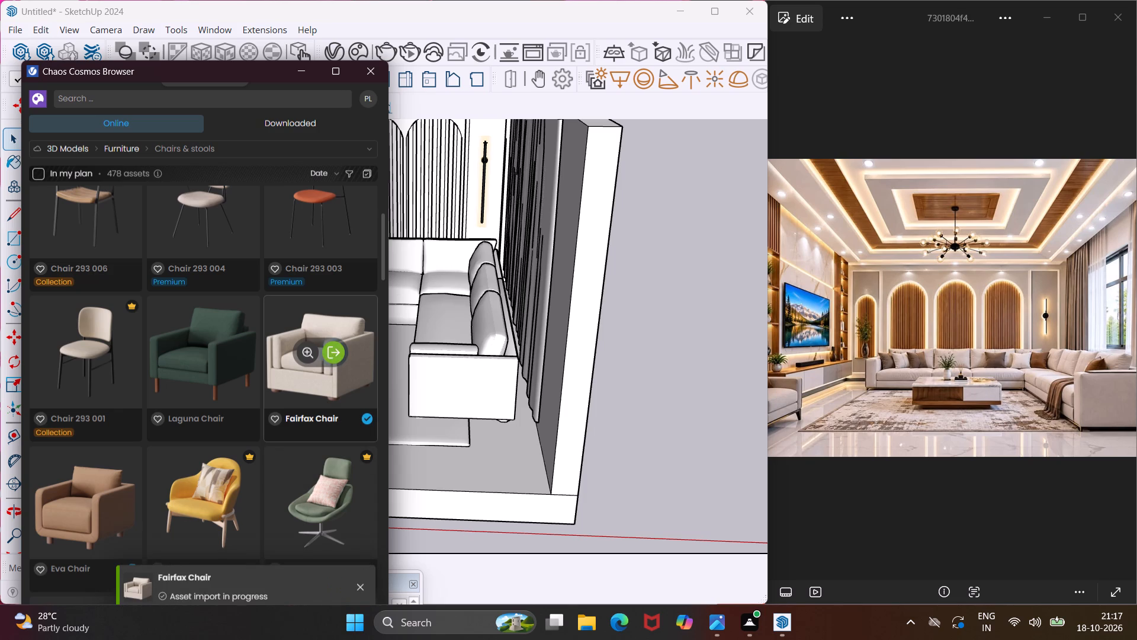
{"action": "scroll", "coordinate": [352, 403], "scroll_direction": "down", "scroll_amount": 6}
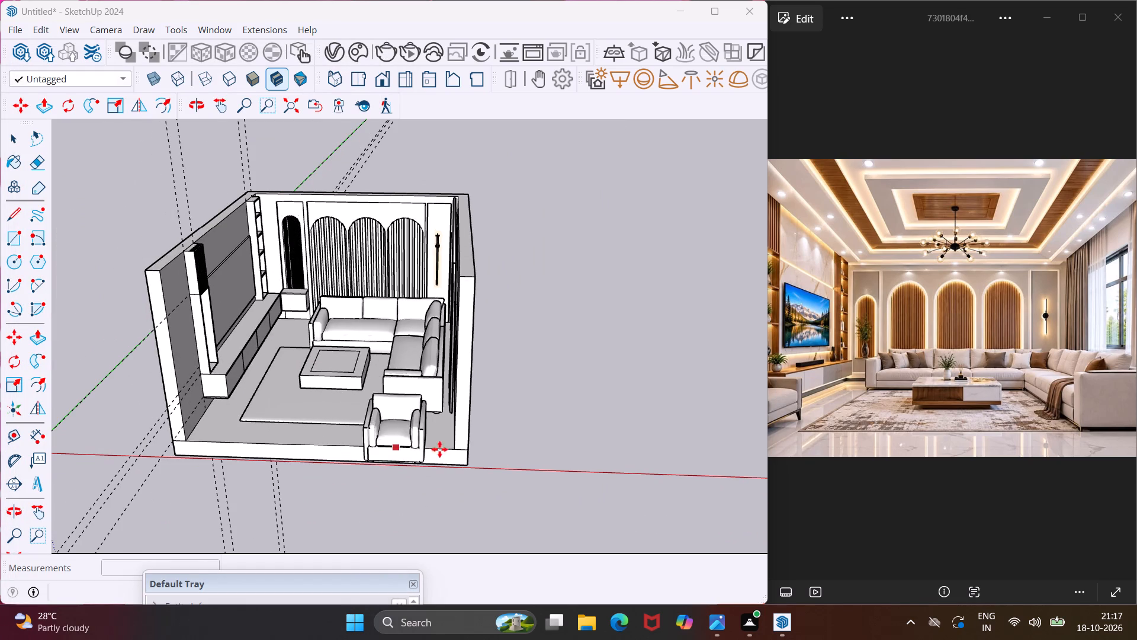
{"action": "left_click", "coordinate": [548, 453]}
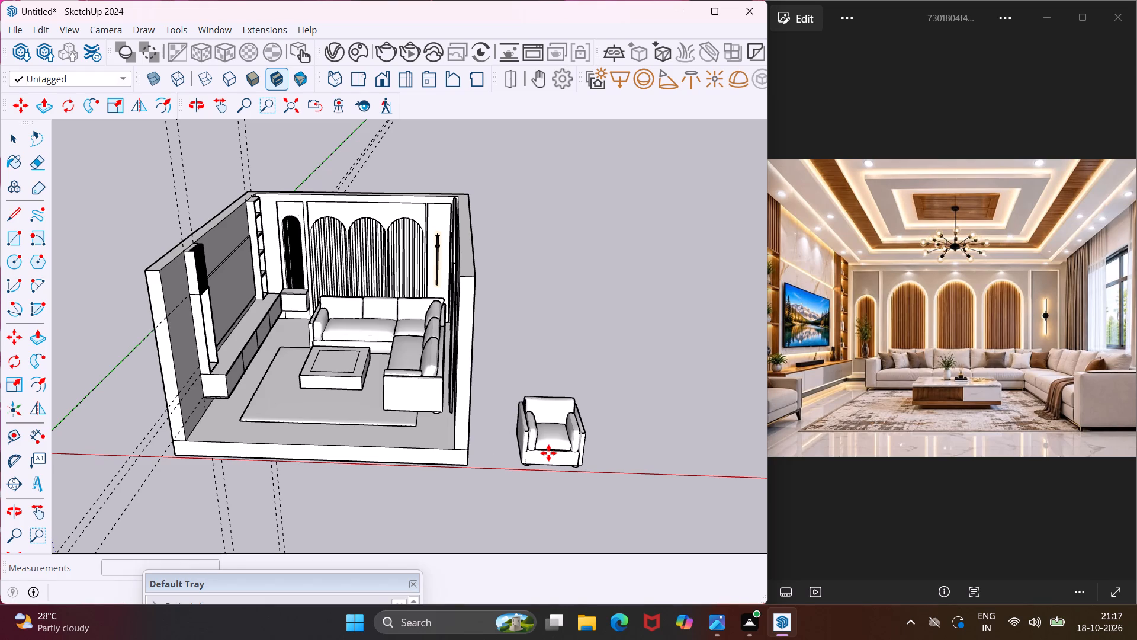
{"action": "key", "text": "Escape"}
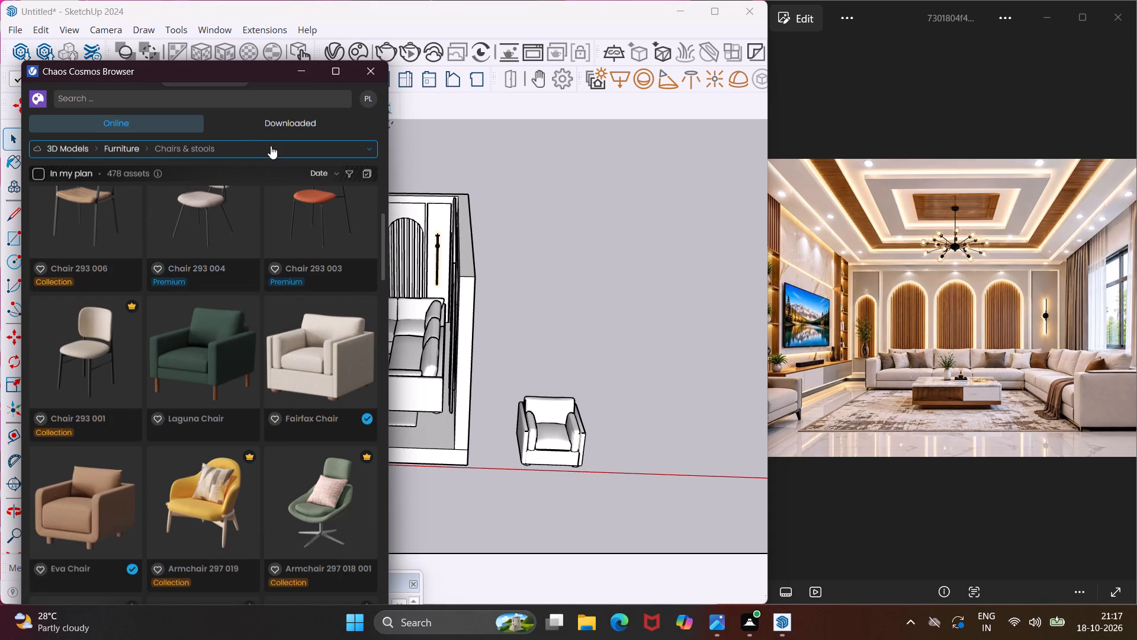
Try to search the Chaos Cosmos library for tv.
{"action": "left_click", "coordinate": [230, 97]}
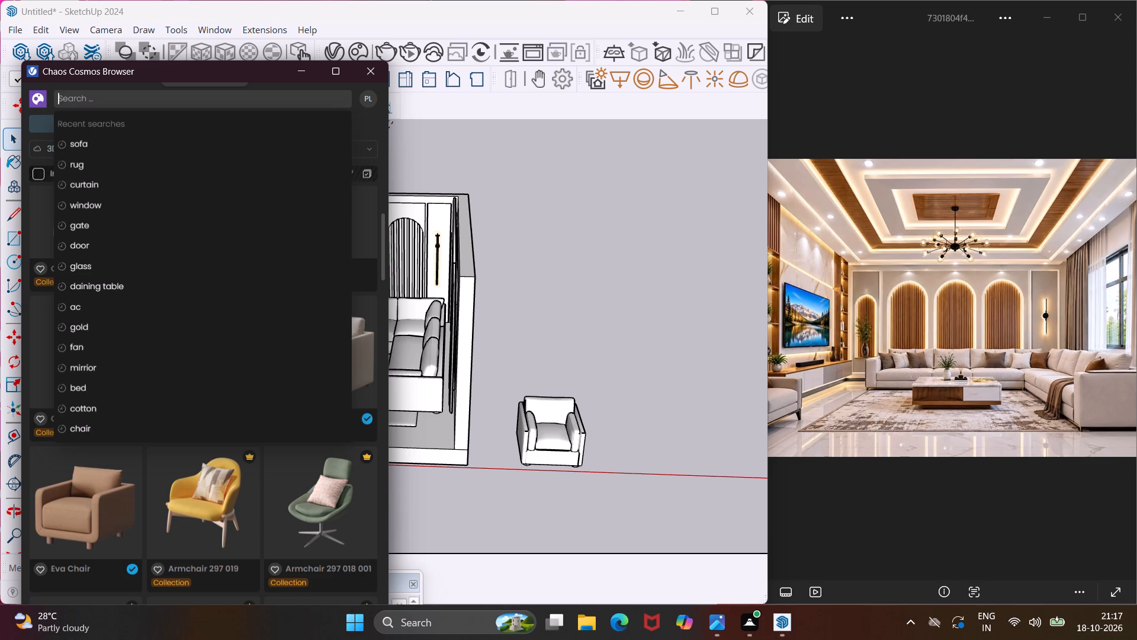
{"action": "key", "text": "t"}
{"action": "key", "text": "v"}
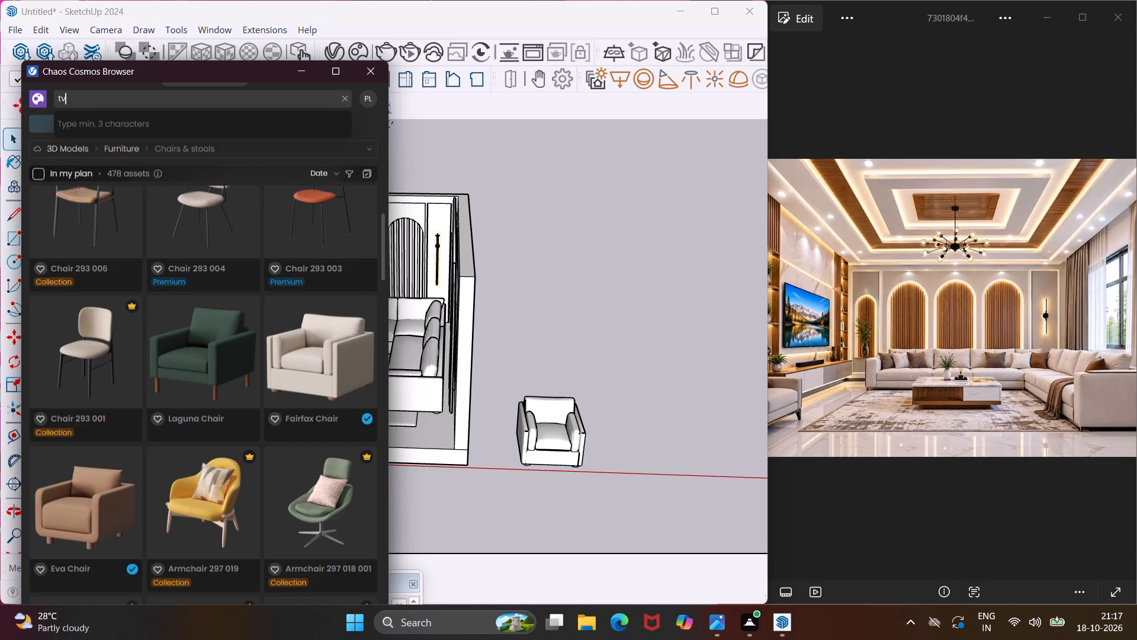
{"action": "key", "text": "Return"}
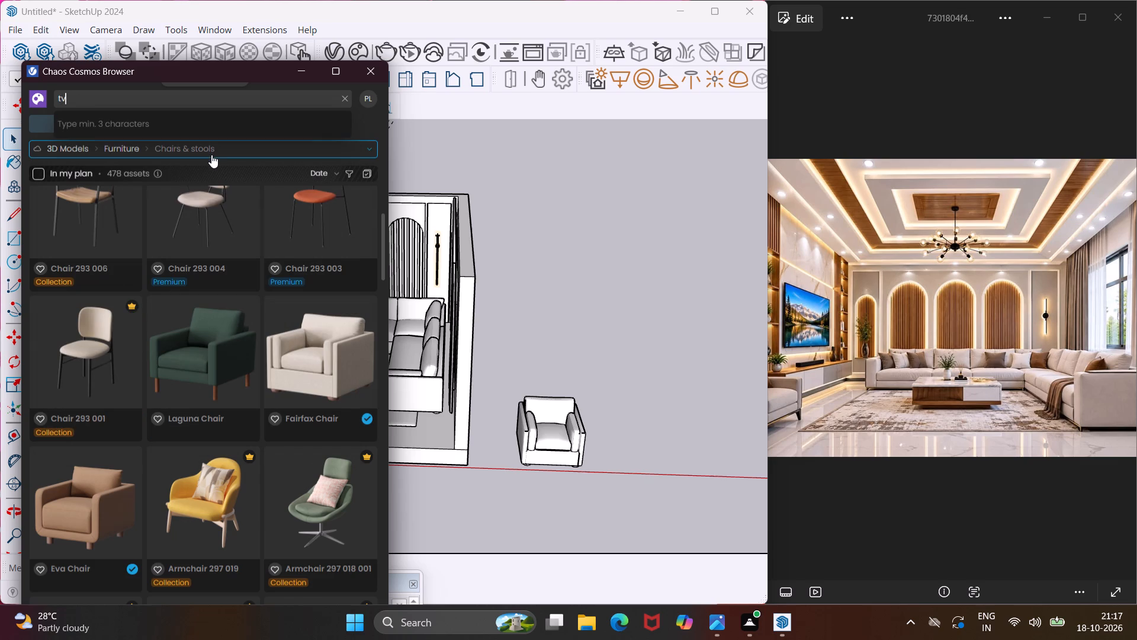
Filter the asset library to the 3D Models > Accessories > Electronics & appliances category.
{"action": "left_click", "coordinate": [211, 152]}
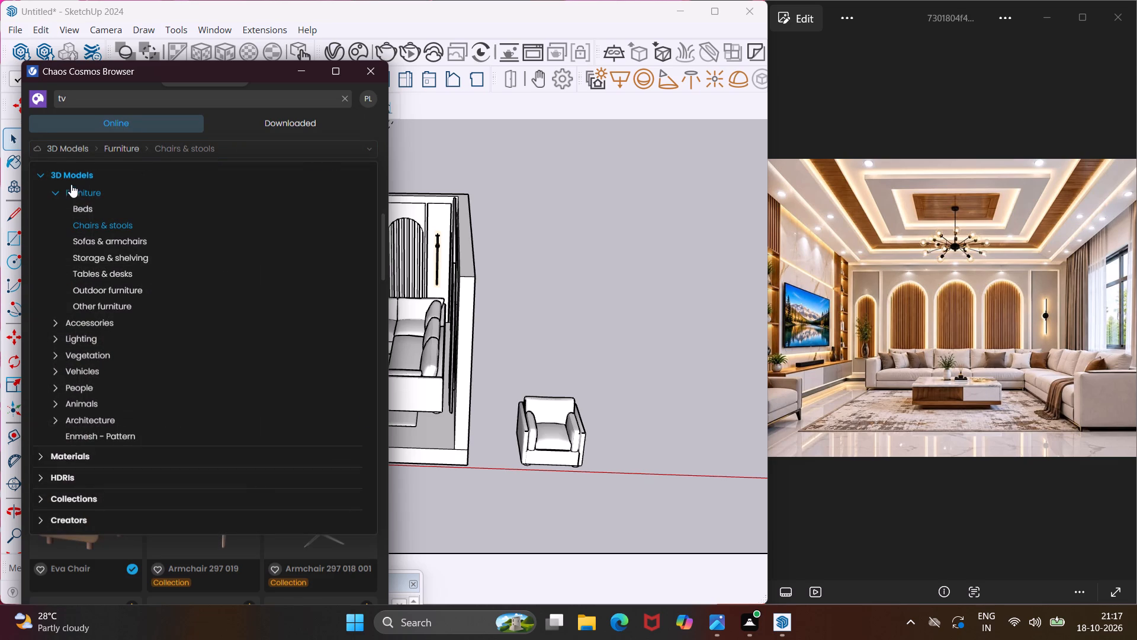
{"action": "left_click", "coordinate": [52, 402]}
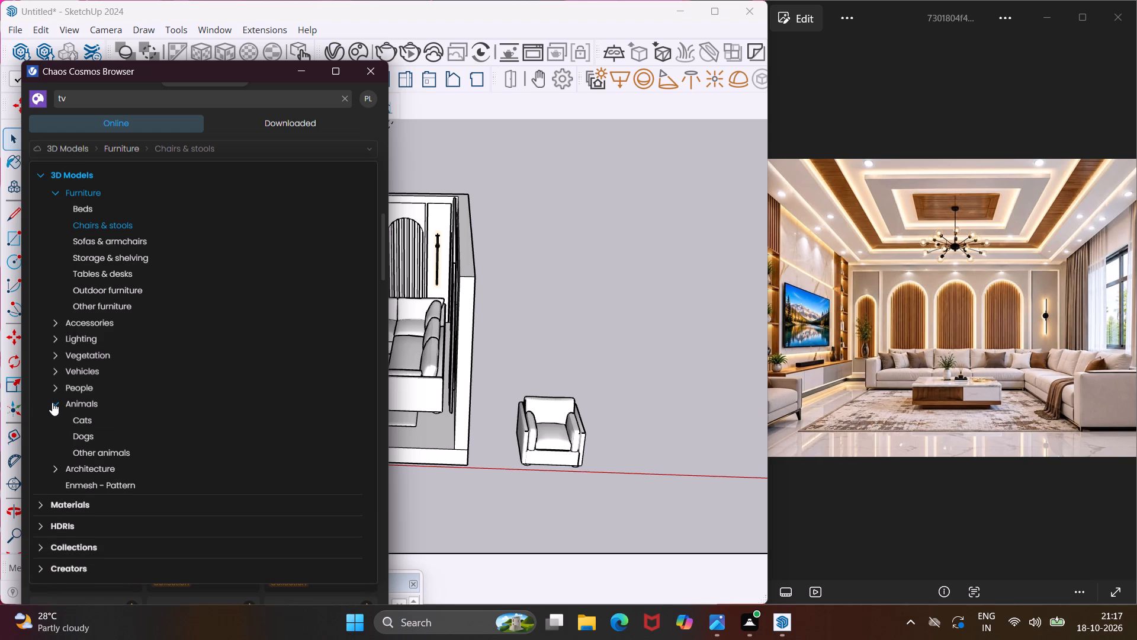
{"action": "left_click", "coordinate": [52, 402]}
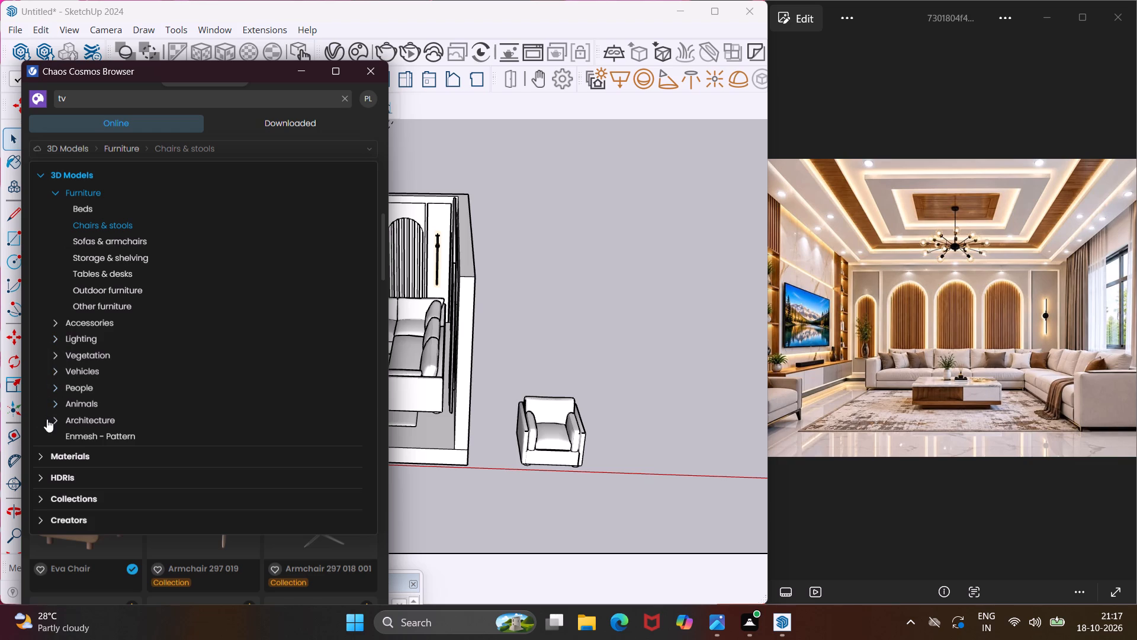
{"action": "left_click", "coordinate": [56, 354]}
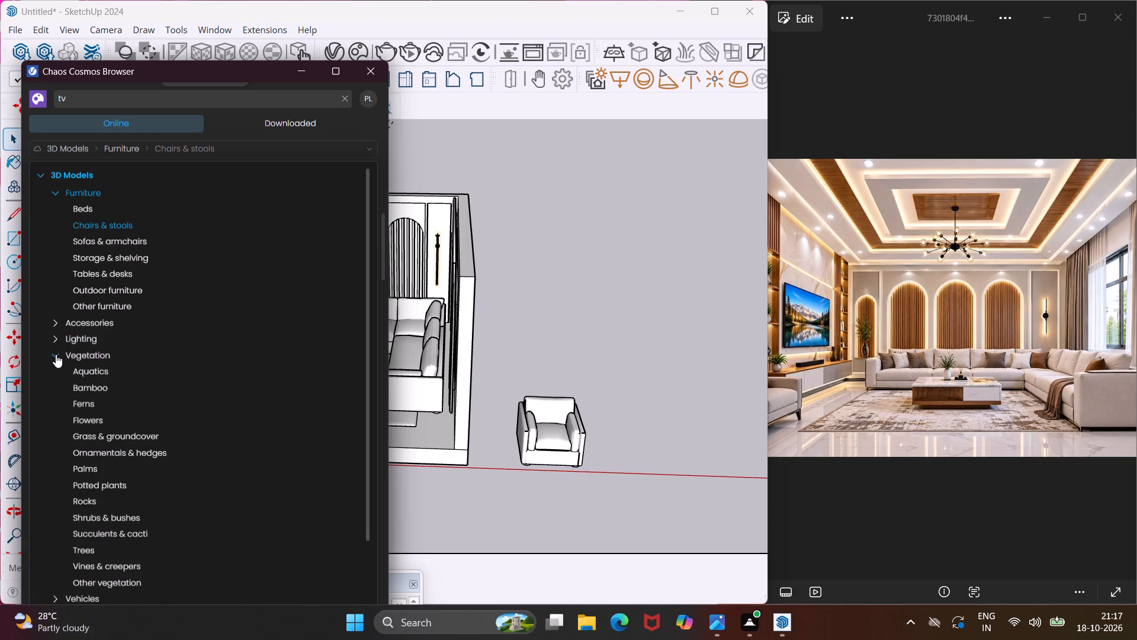
{"action": "left_click", "coordinate": [56, 354]}
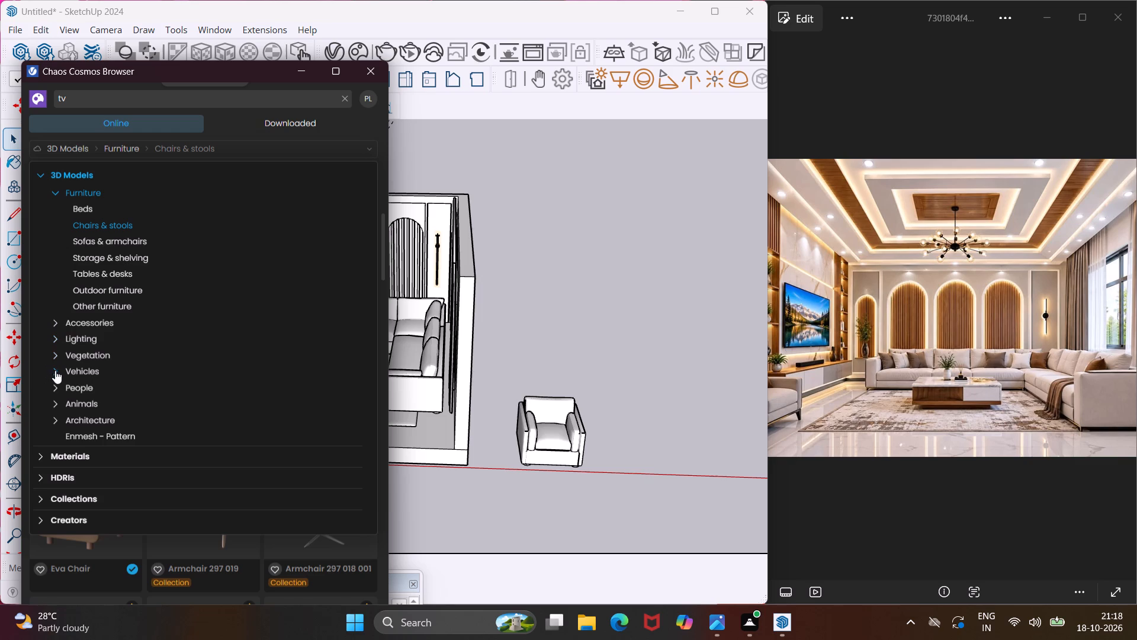
{"action": "left_click", "coordinate": [56, 425]}
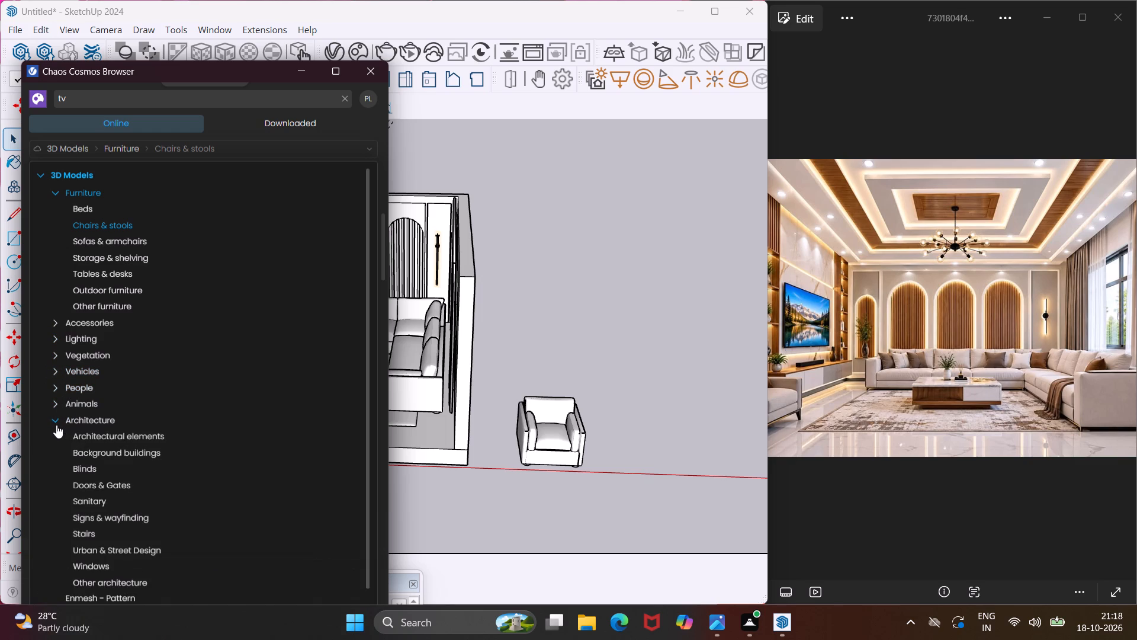
{"action": "scroll", "coordinate": [56, 424], "scroll_direction": "down", "scroll_amount": 1}
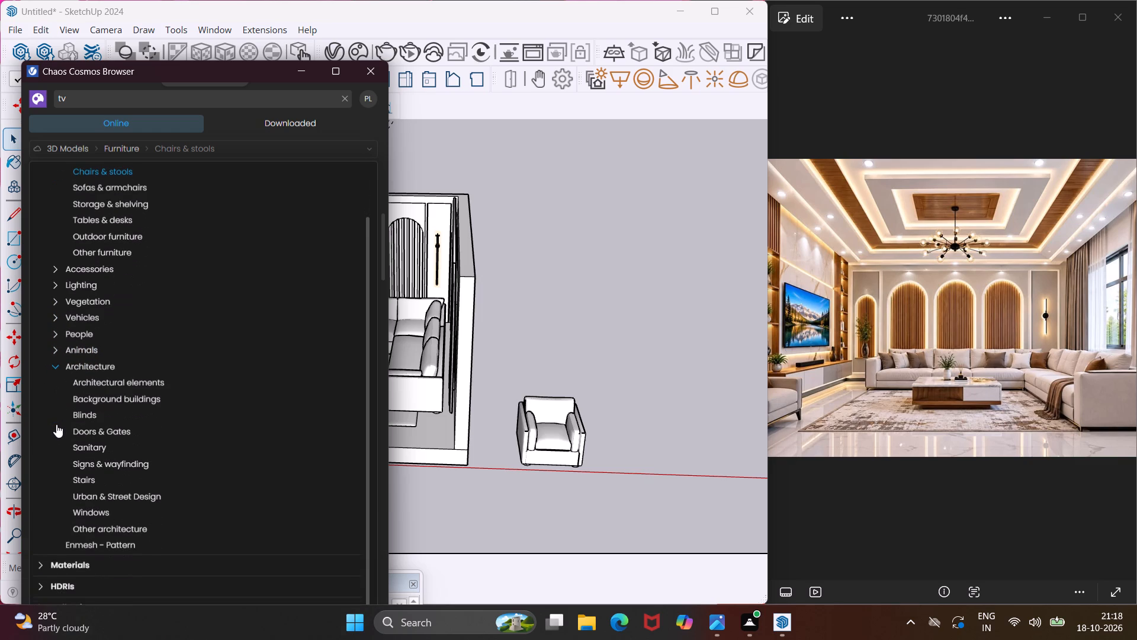
{"action": "scroll", "coordinate": [56, 424], "scroll_direction": "down", "scroll_amount": 1}
{"action": "left_click", "coordinate": [52, 271]}
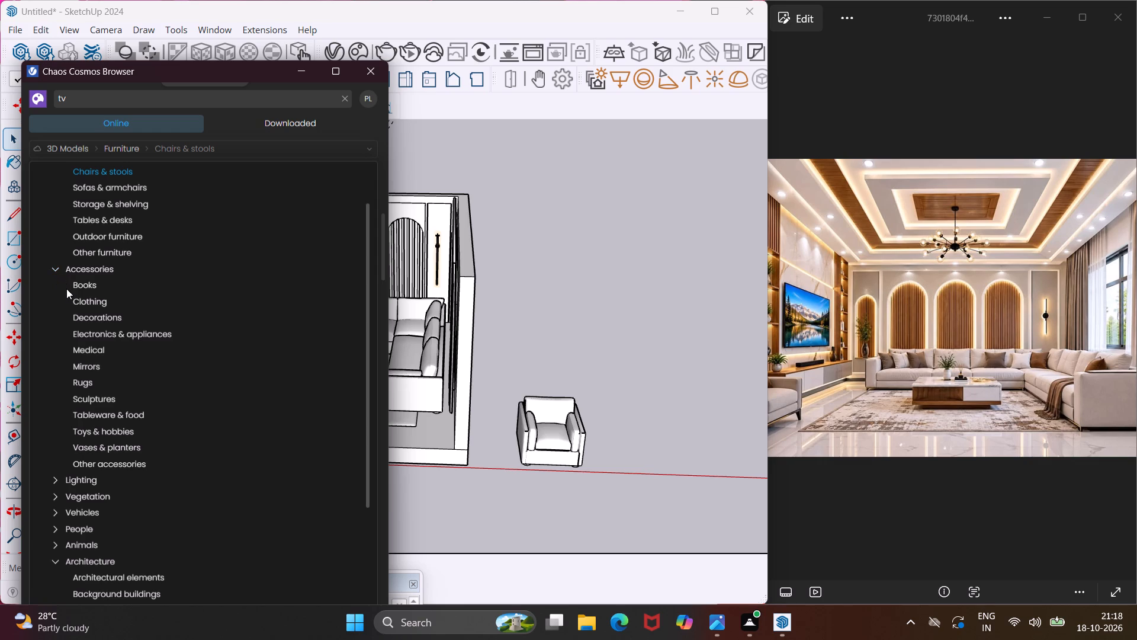
{"action": "left_click", "coordinate": [76, 334]}
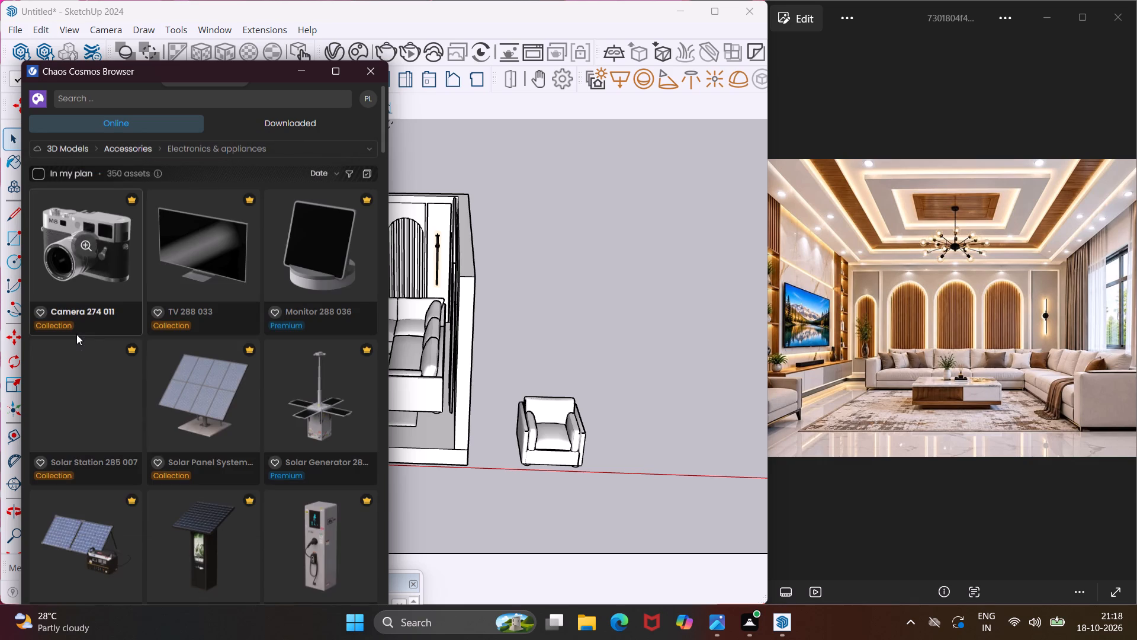
Browse the Electronics & appliances models for a flat-screen television matching the wall-mounted one in the reference image.
{"action": "scroll", "coordinate": [76, 334], "scroll_direction": "down", "scroll_amount": 4}
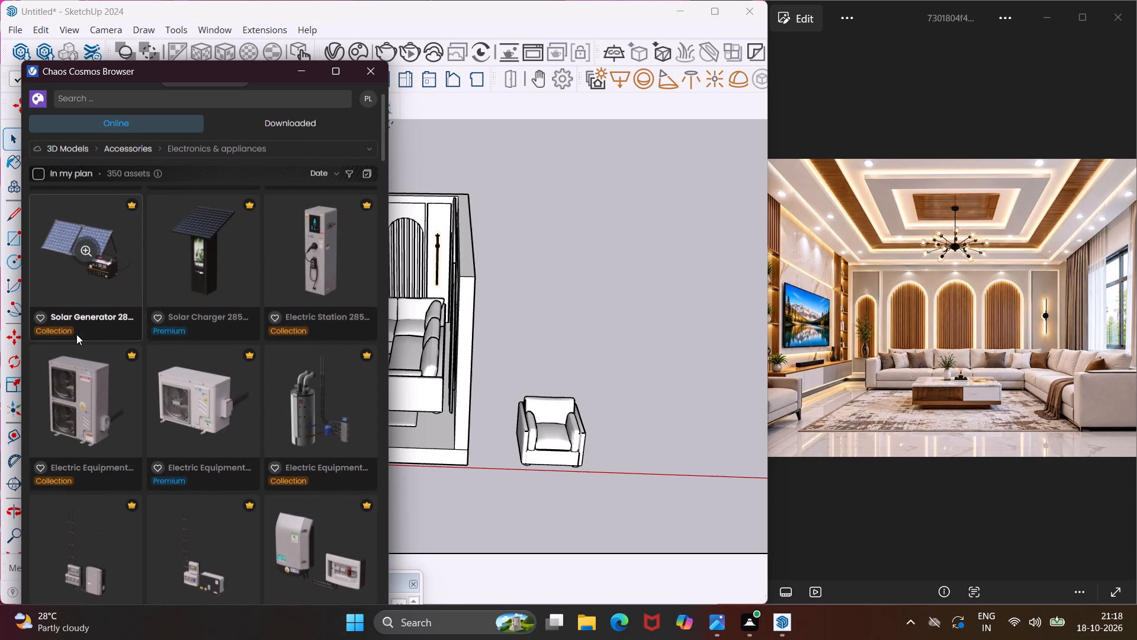
{"action": "scroll", "coordinate": [76, 334], "scroll_direction": "down", "scroll_amount": 6}
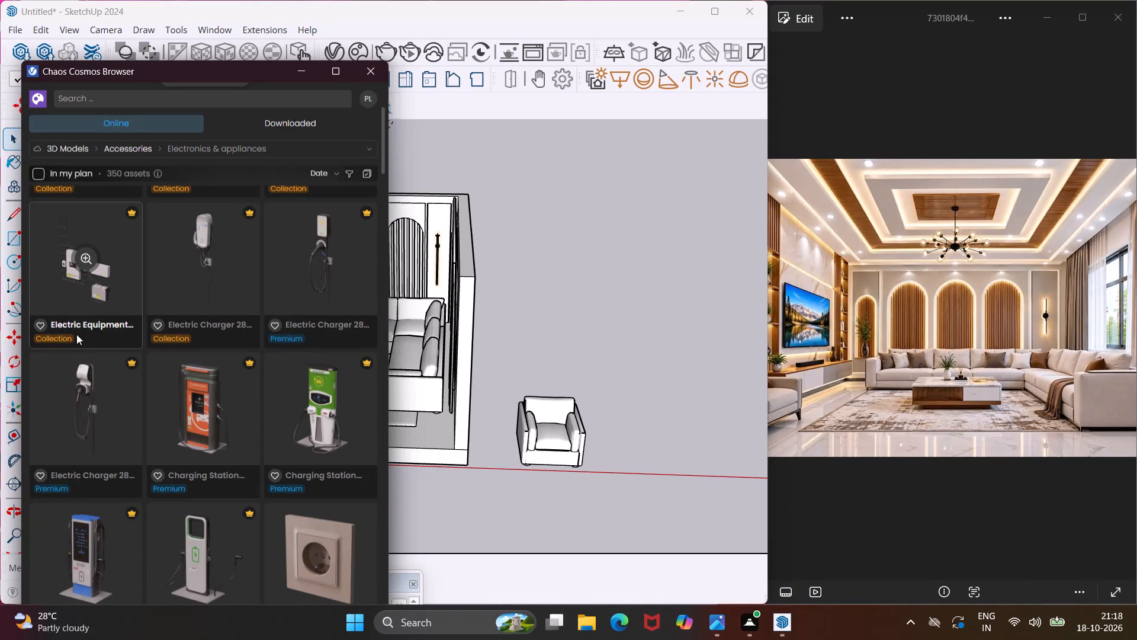
{"action": "left_click_drag", "start_coordinate": [82, 339], "coordinate": [93, 352]}
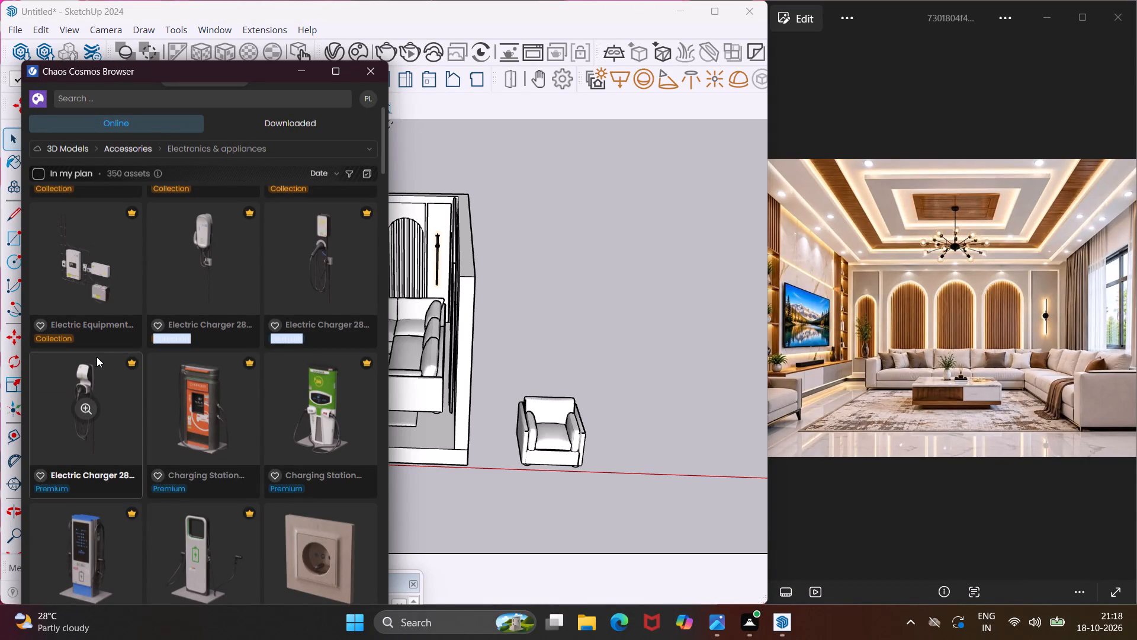
{"action": "scroll", "coordinate": [123, 374], "scroll_direction": "down", "scroll_amount": 13}
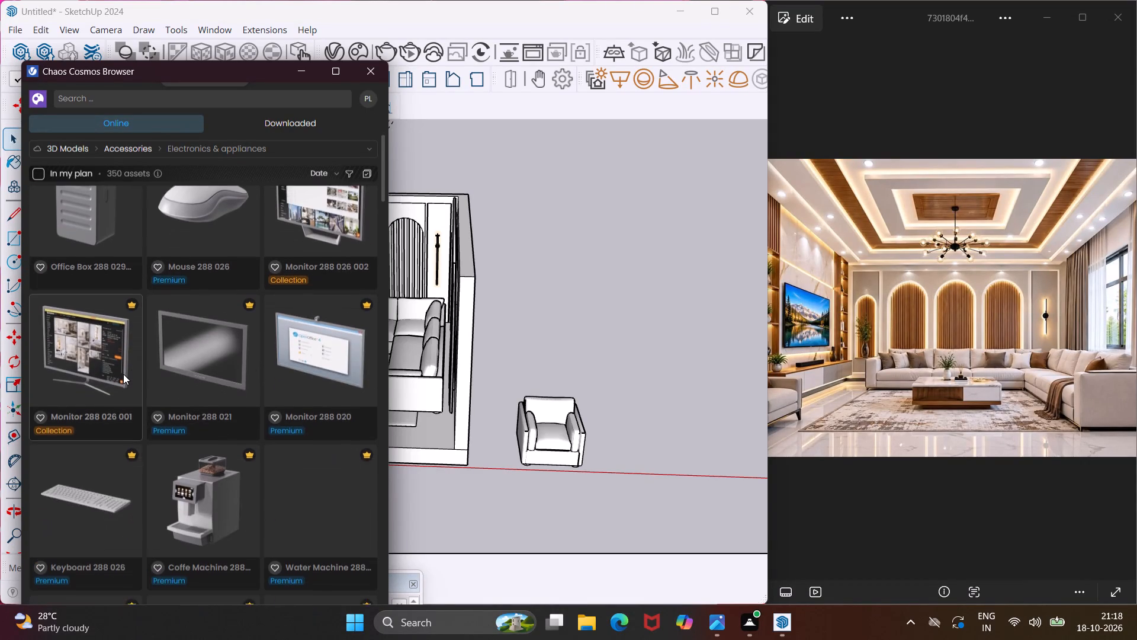
{"action": "scroll", "coordinate": [123, 374], "scroll_direction": "down", "scroll_amount": 5}
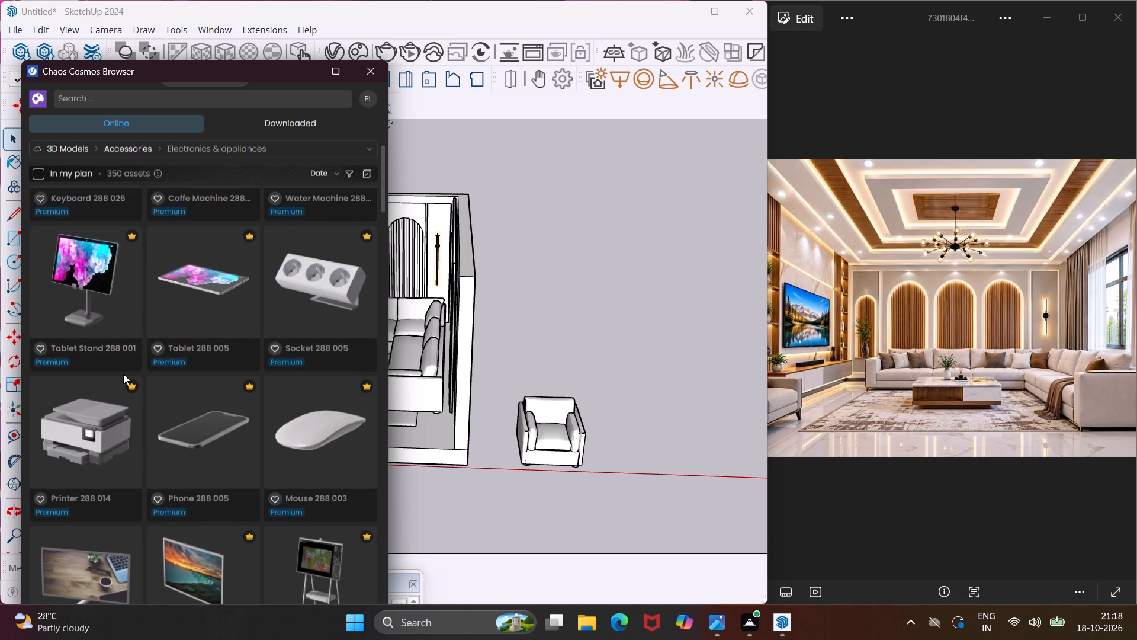
{"action": "scroll", "coordinate": [123, 374], "scroll_direction": "down", "scroll_amount": 5}
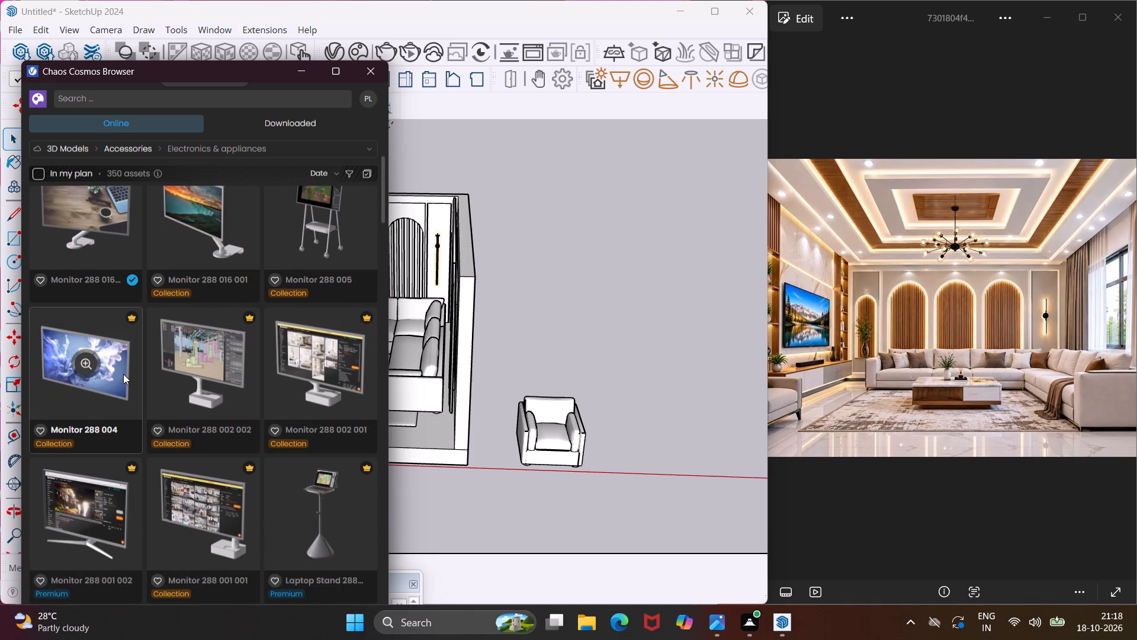
{"action": "scroll", "coordinate": [123, 373], "scroll_direction": "down", "scroll_amount": 4}
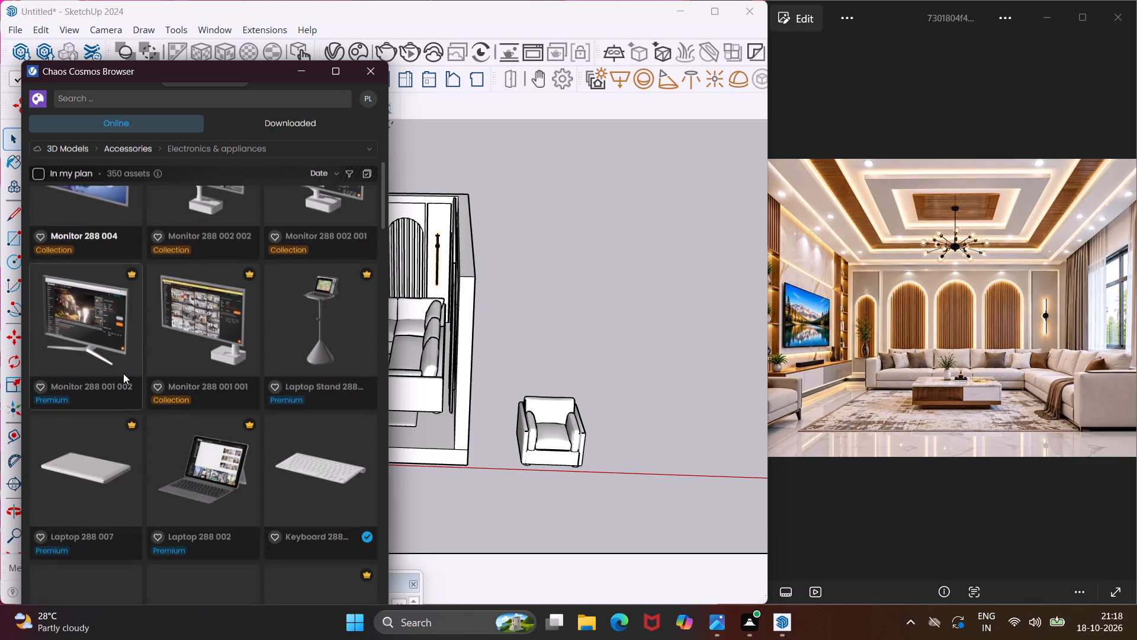
{"action": "scroll", "coordinate": [123, 373], "scroll_direction": "down", "scroll_amount": 4}
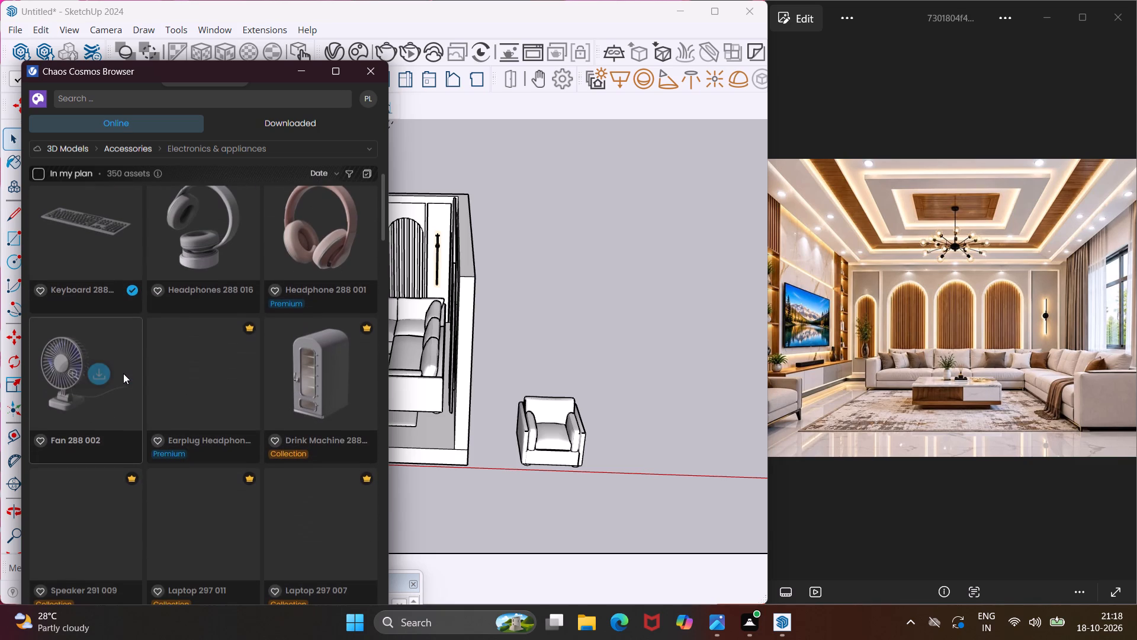
{"action": "scroll", "coordinate": [123, 373], "scroll_direction": "down", "scroll_amount": 2}
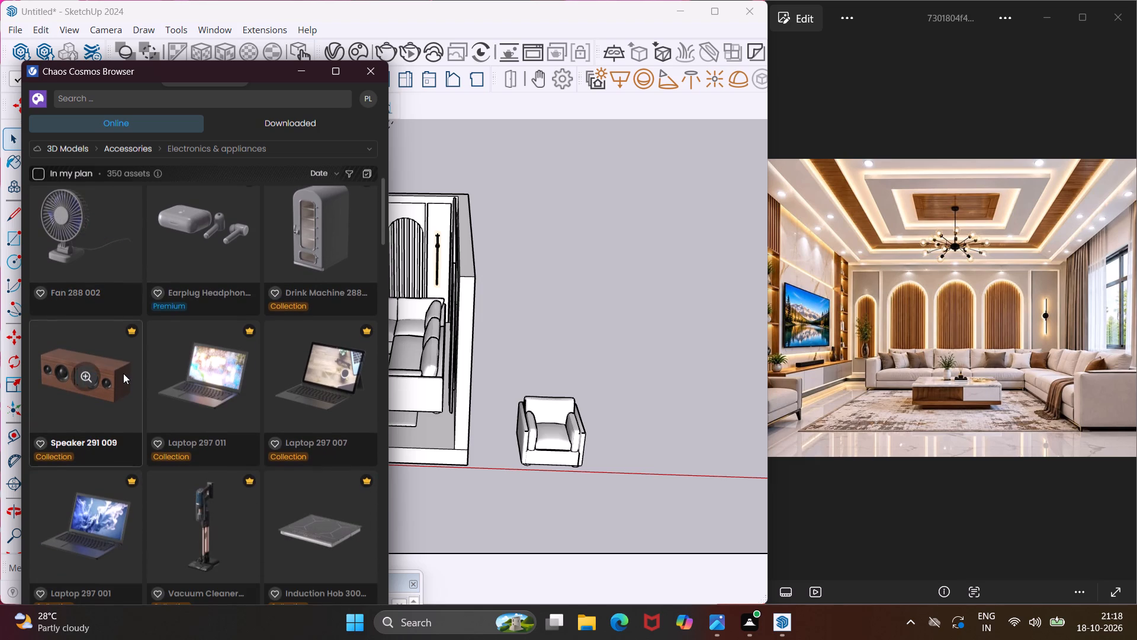
{"action": "scroll", "coordinate": [123, 373], "scroll_direction": "down", "scroll_amount": 3}
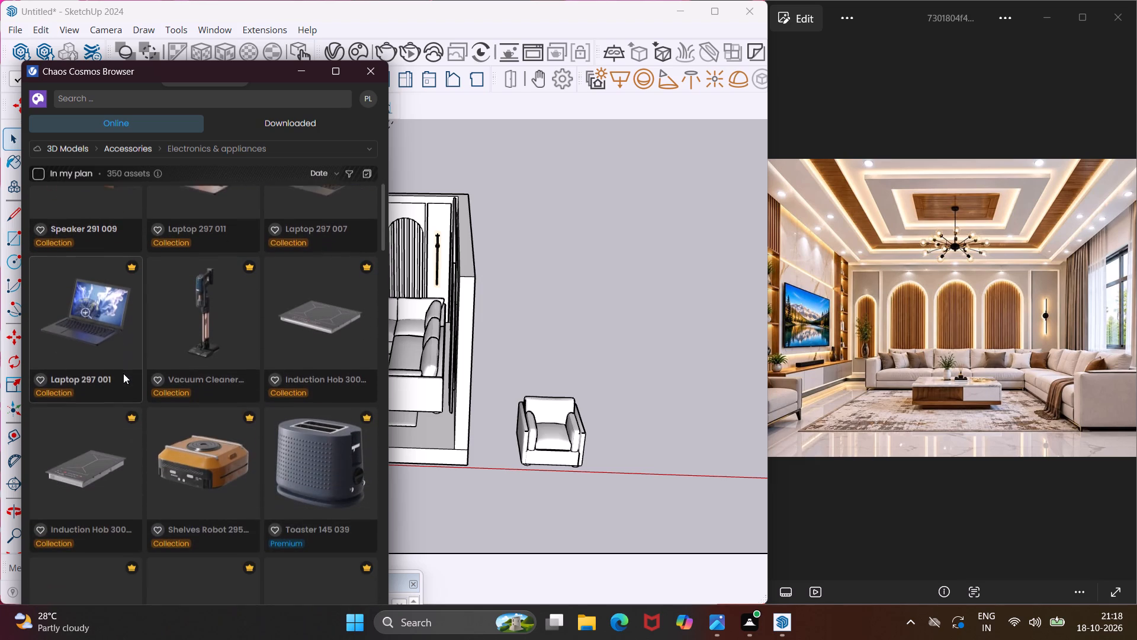
{"action": "scroll", "coordinate": [123, 373], "scroll_direction": "down", "scroll_amount": 4}
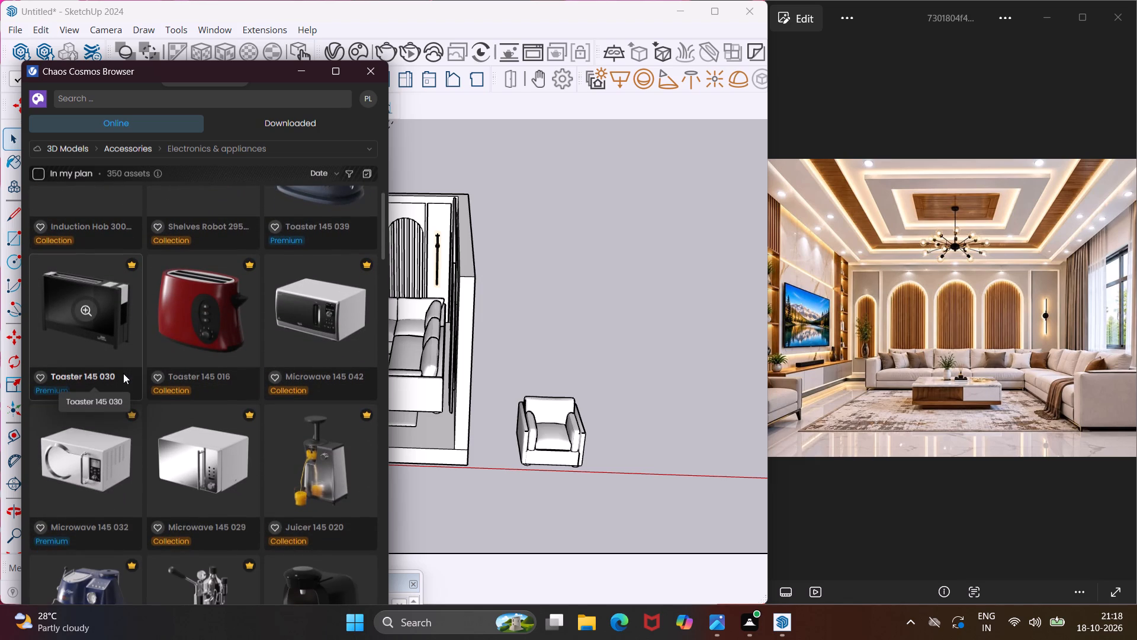
{"action": "scroll", "coordinate": [123, 373], "scroll_direction": "down", "scroll_amount": 3}
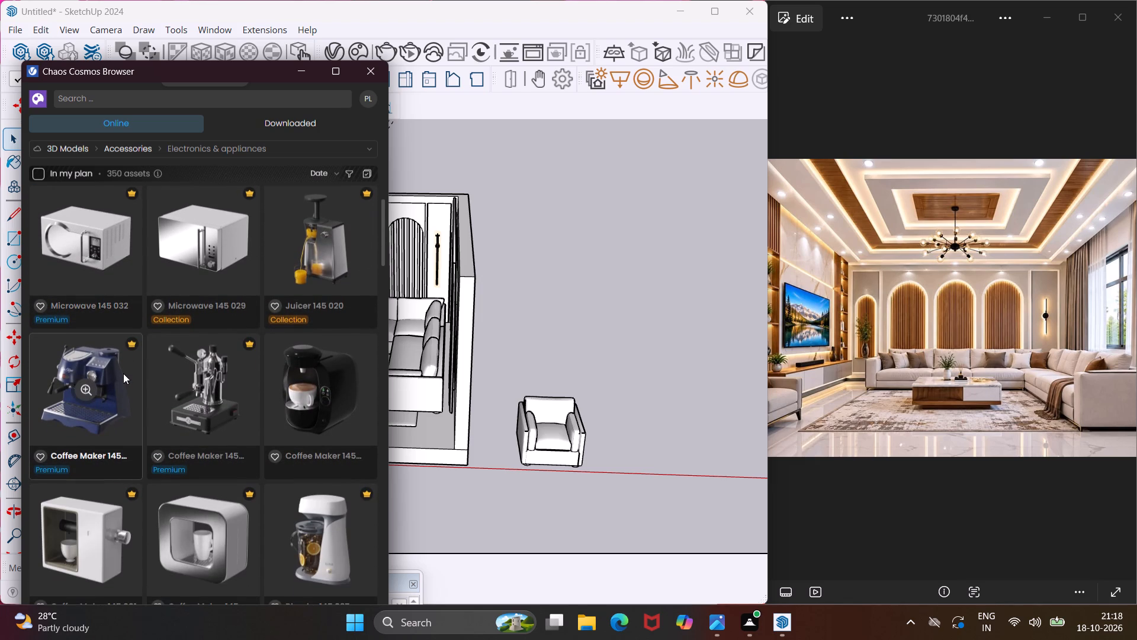
{"action": "scroll", "coordinate": [123, 373], "scroll_direction": "down", "scroll_amount": 5}
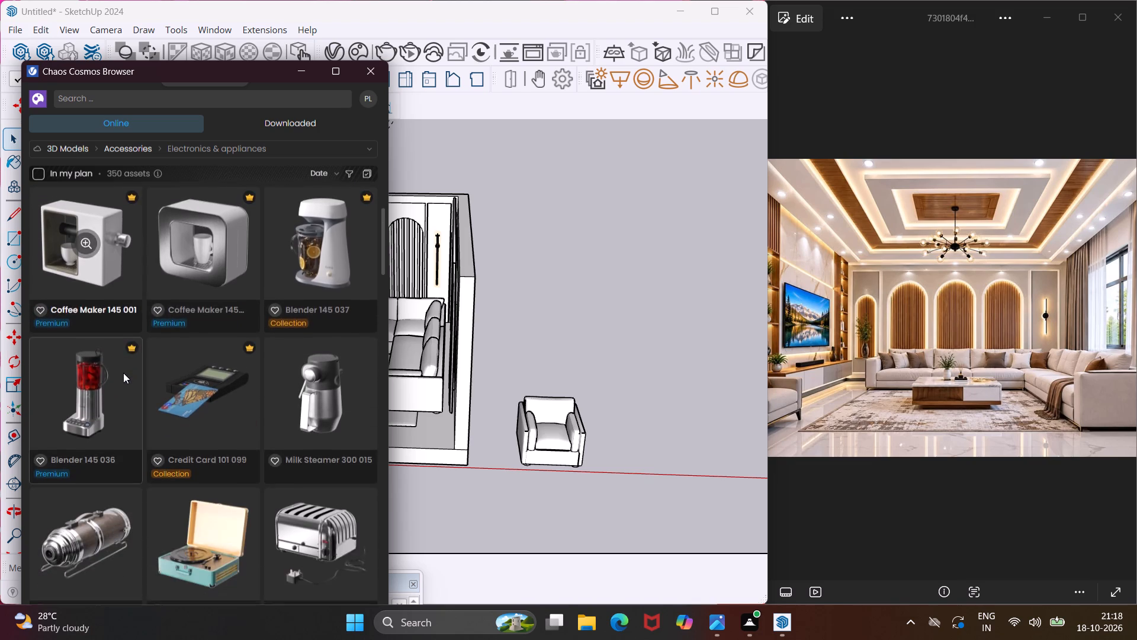
{"action": "scroll", "coordinate": [123, 373], "scroll_direction": "down", "scroll_amount": 10}
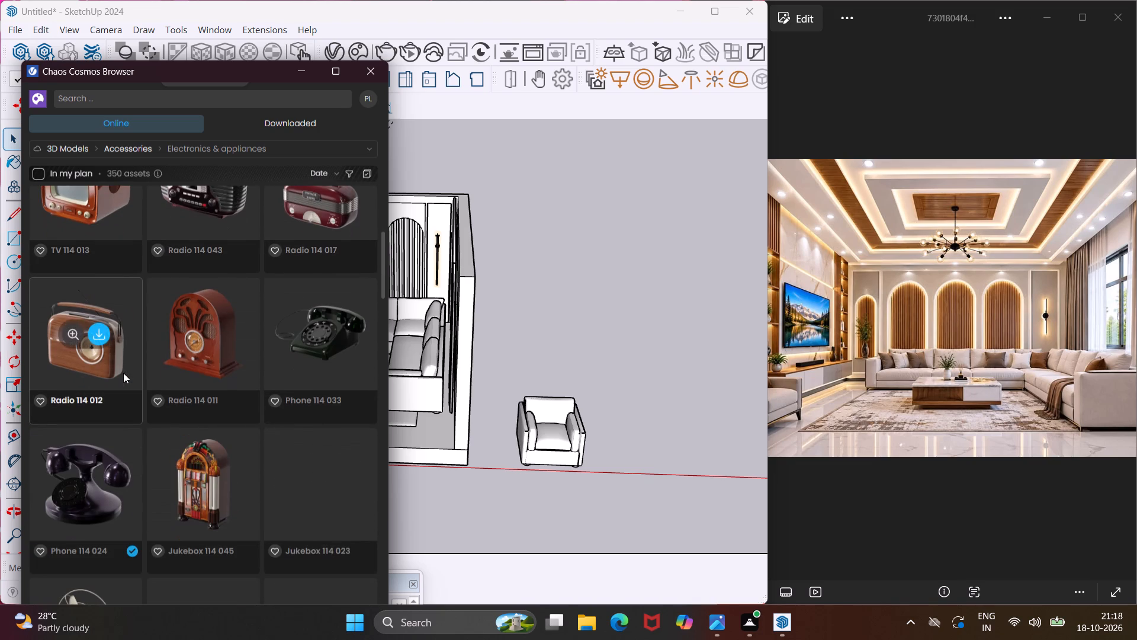
{"action": "scroll", "coordinate": [123, 373], "scroll_direction": "down", "scroll_amount": 10}
{"action": "scroll", "coordinate": [123, 373], "scroll_direction": "up", "scroll_amount": 1}
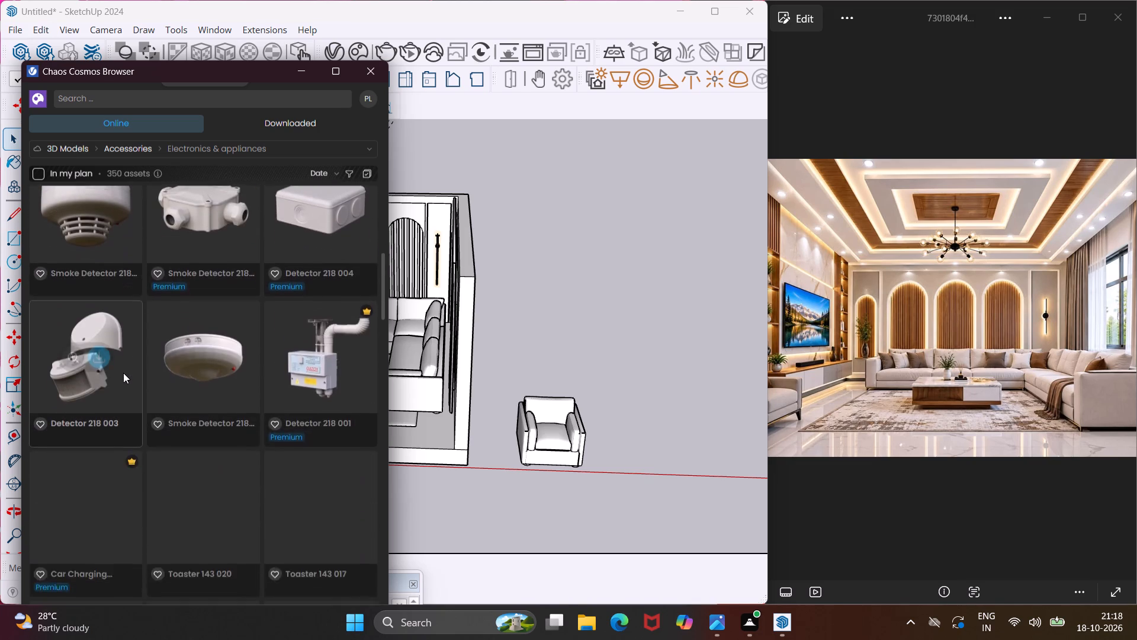
{"action": "scroll", "coordinate": [123, 373], "scroll_direction": "down", "scroll_amount": 9}
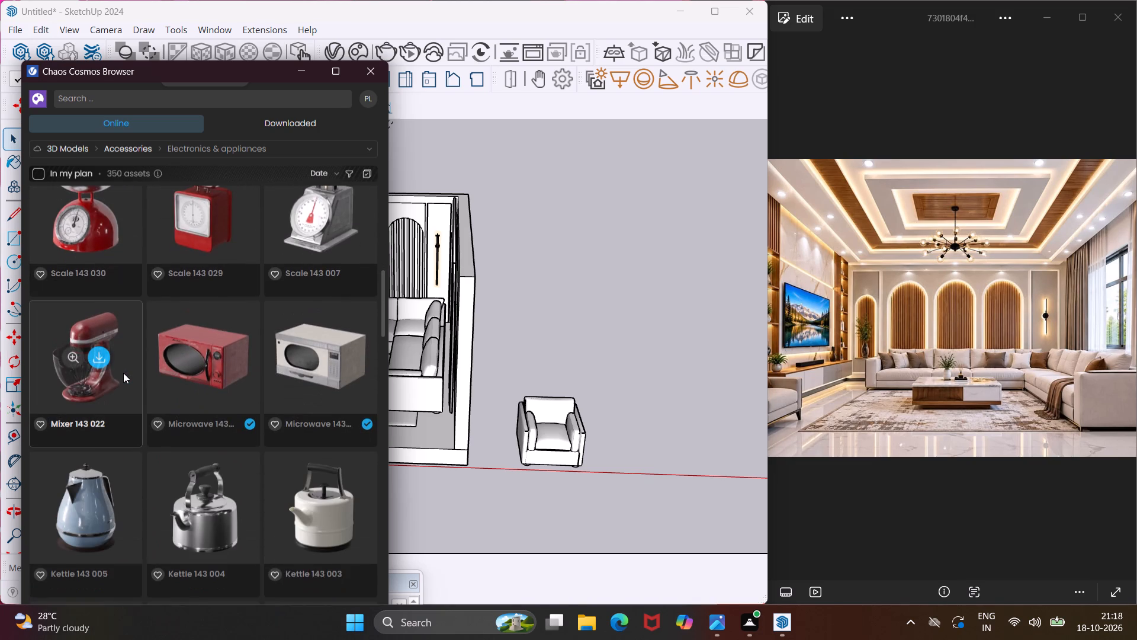
{"action": "scroll", "coordinate": [123, 373], "scroll_direction": "down", "scroll_amount": 11}
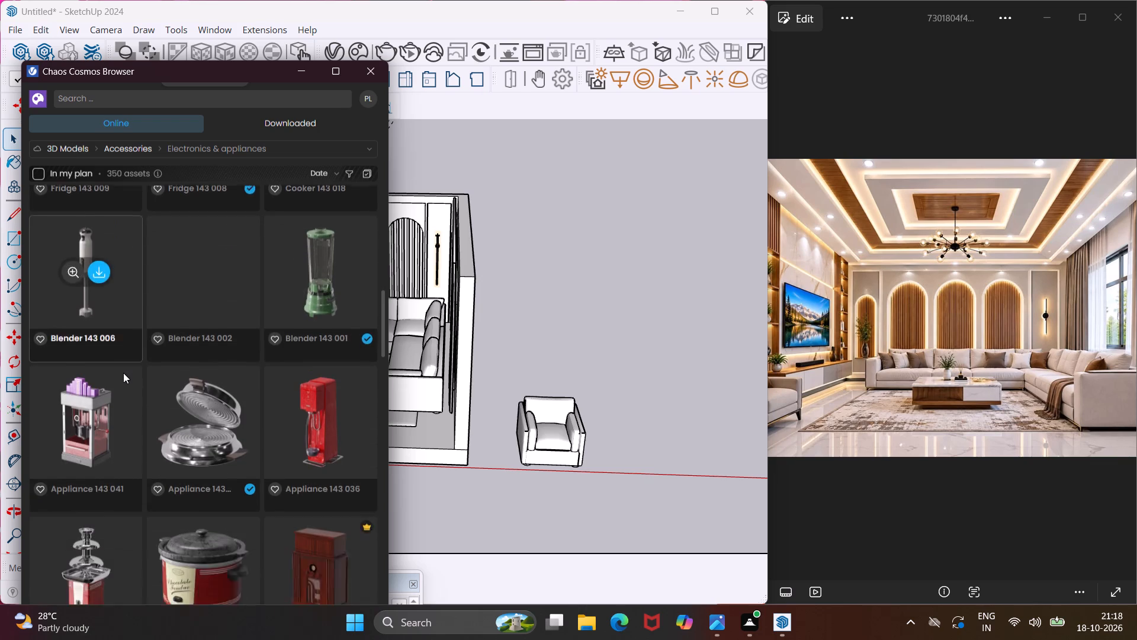
{"action": "scroll", "coordinate": [123, 373], "scroll_direction": "down", "scroll_amount": 11}
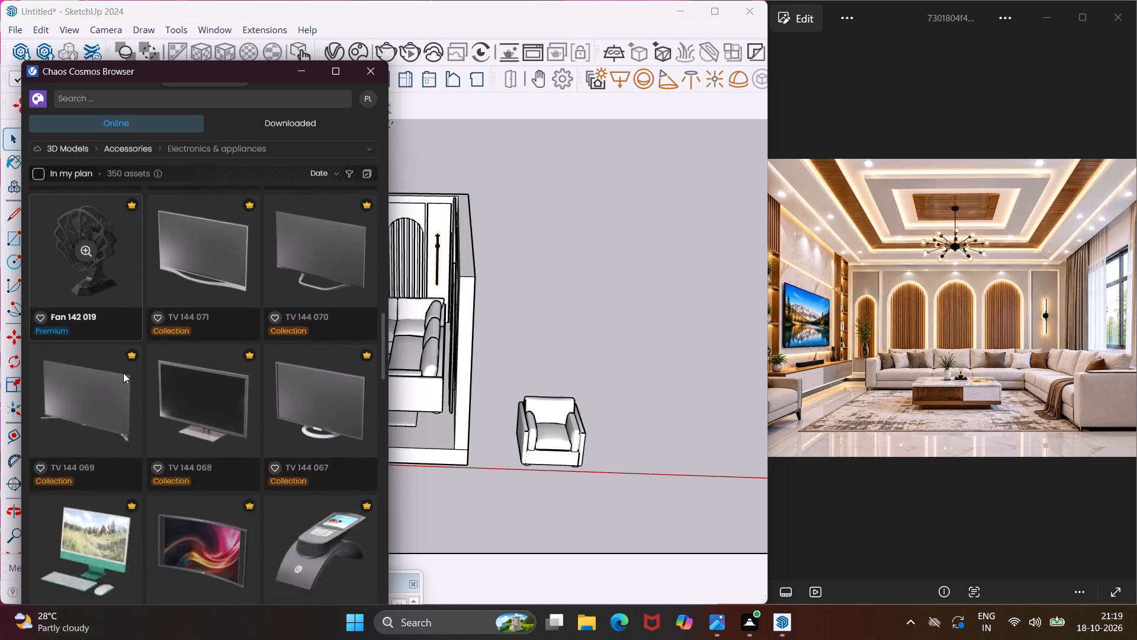
{"action": "scroll", "coordinate": [123, 373], "scroll_direction": "down", "scroll_amount": 4}
{"action": "scroll", "coordinate": [123, 373], "scroll_direction": "up", "scroll_amount": 3}
{"action": "scroll", "coordinate": [123, 373], "scroll_direction": "down", "scroll_amount": 3}
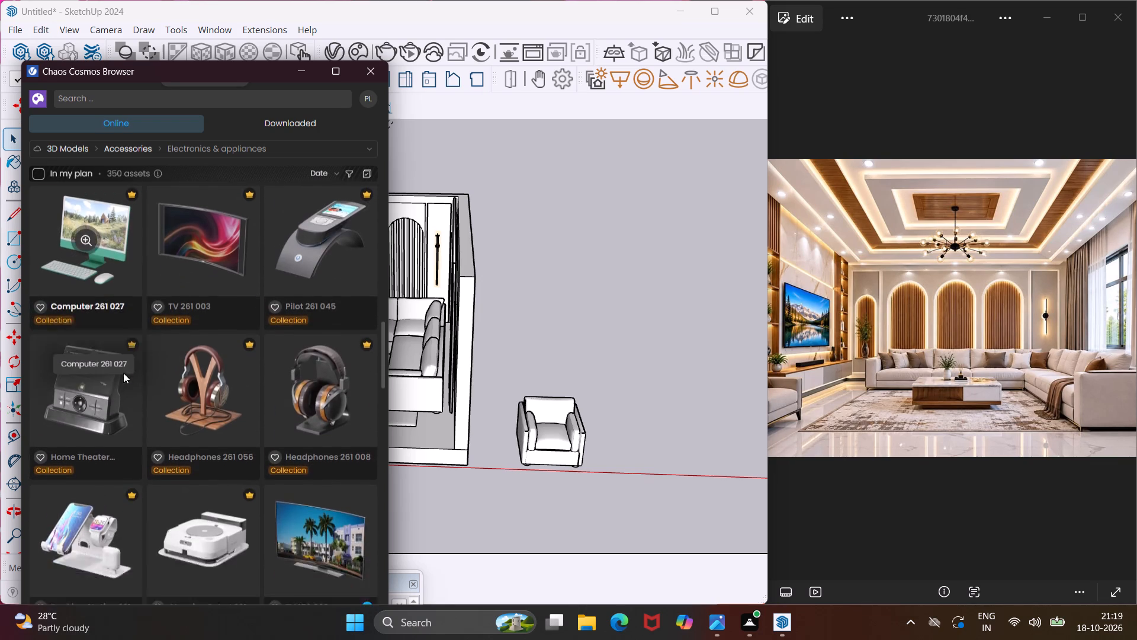
{"action": "scroll", "coordinate": [123, 373], "scroll_direction": "down", "scroll_amount": 6}
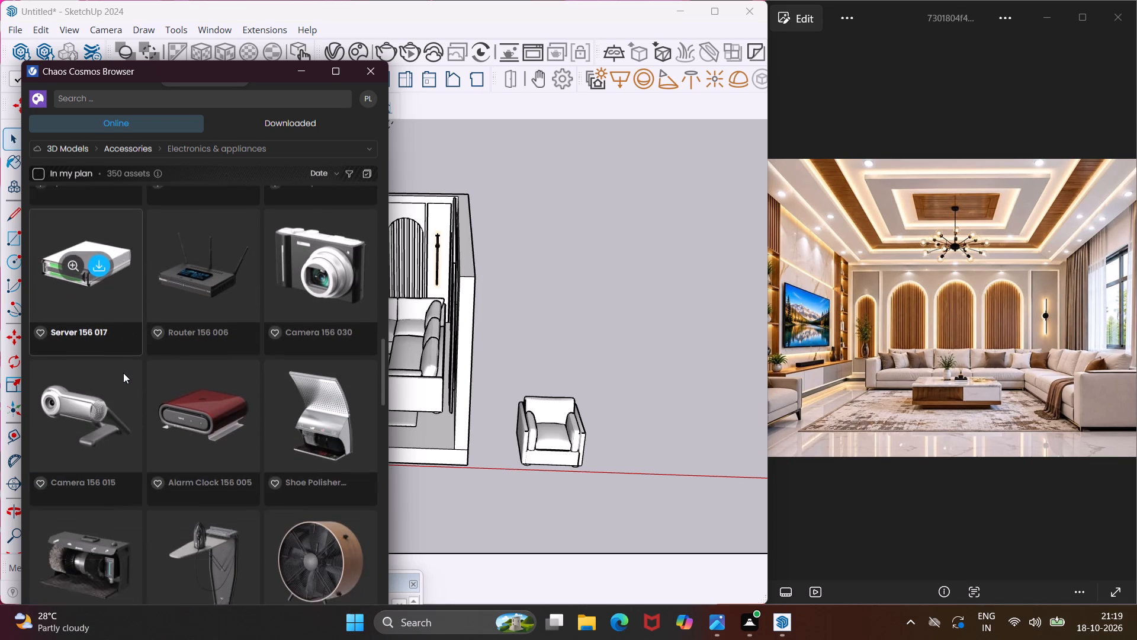
{"action": "scroll", "coordinate": [123, 373], "scroll_direction": "down", "scroll_amount": 8}
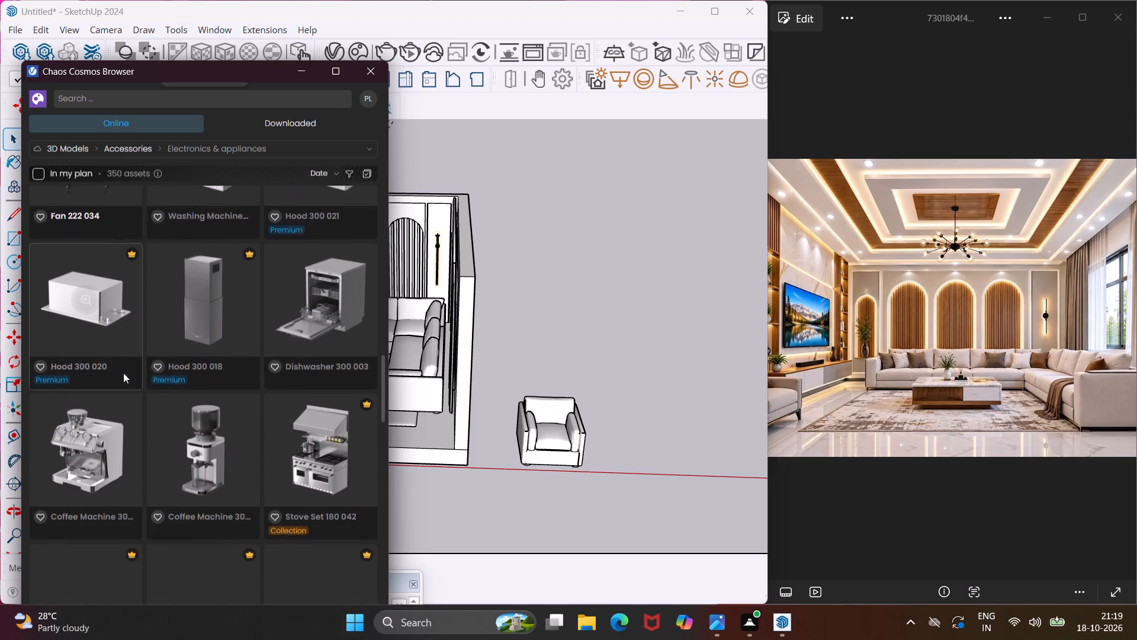
{"action": "scroll", "coordinate": [123, 373], "scroll_direction": "down", "scroll_amount": 5}
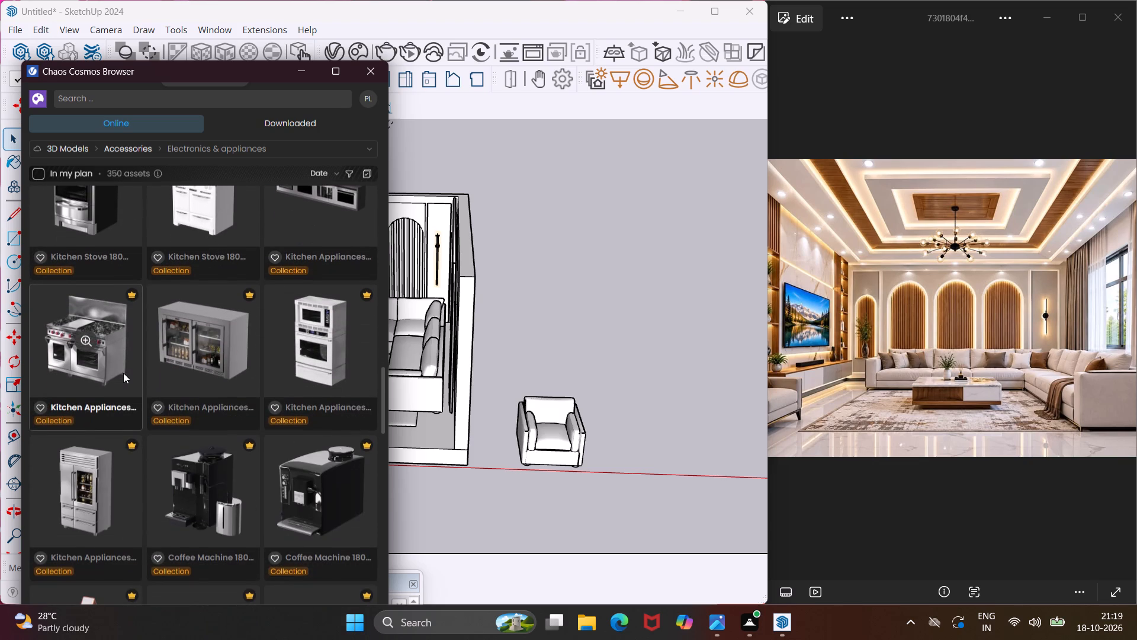
{"action": "scroll", "coordinate": [123, 373], "scroll_direction": "down", "scroll_amount": 2}
{"action": "scroll", "coordinate": [123, 373], "scroll_direction": "up", "scroll_amount": 3}
{"action": "scroll", "coordinate": [123, 373], "scroll_direction": "down", "scroll_amount": 12}
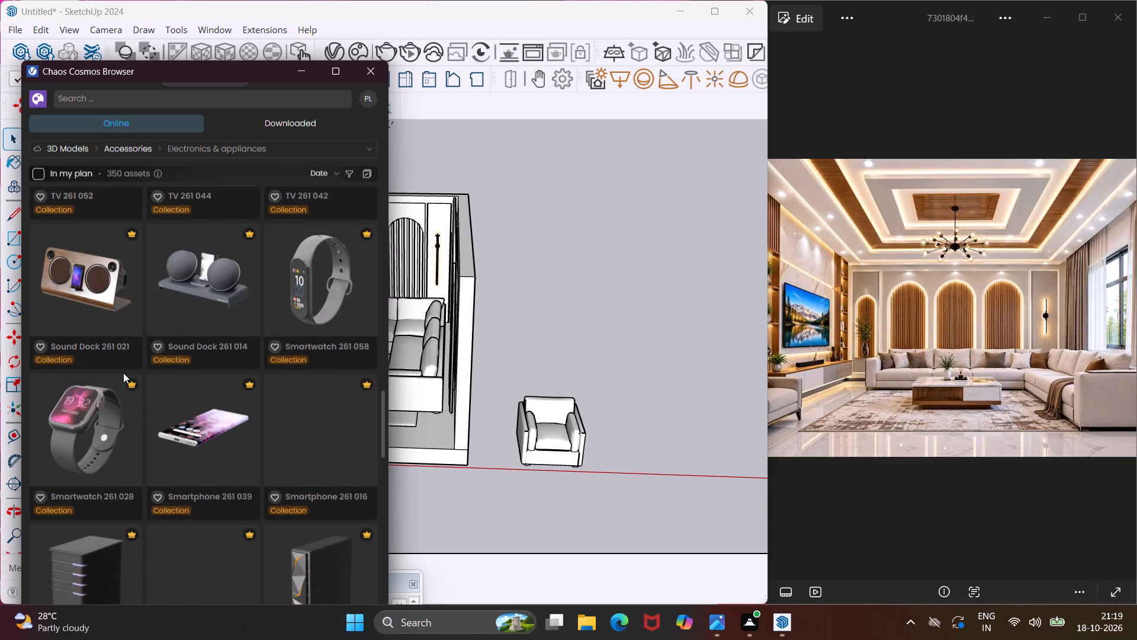
{"action": "scroll", "coordinate": [123, 373], "scroll_direction": "down", "scroll_amount": 1}
{"action": "scroll", "coordinate": [123, 373], "scroll_direction": "up", "scroll_amount": 1}
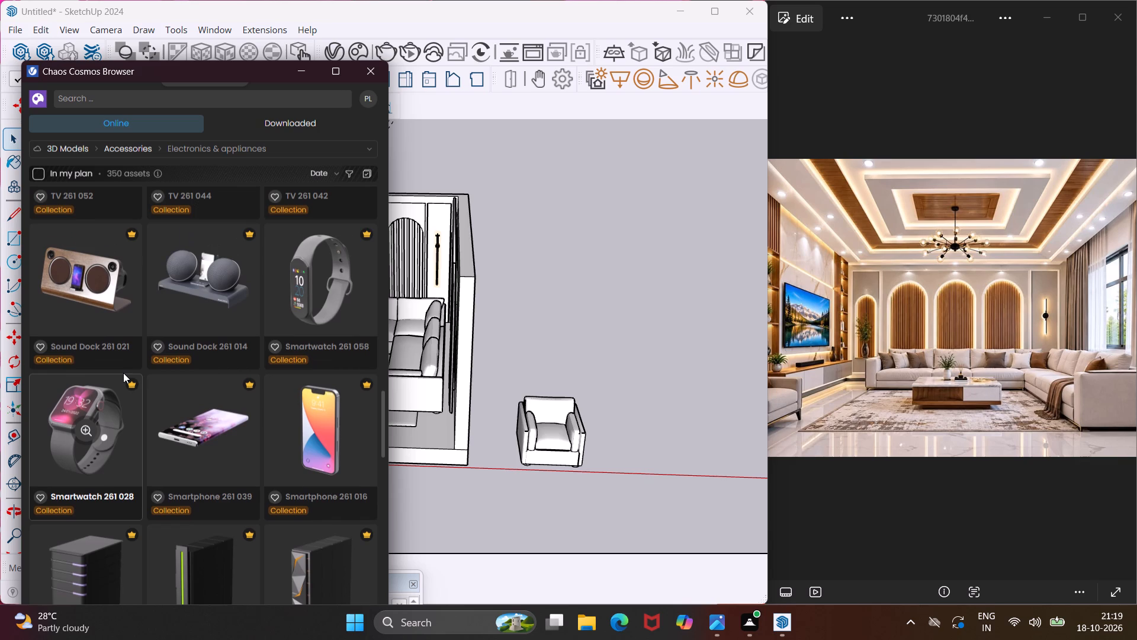
{"action": "scroll", "coordinate": [123, 373], "scroll_direction": "up", "scroll_amount": 1}
{"action": "scroll", "coordinate": [123, 373], "scroll_direction": "down", "scroll_amount": 2}
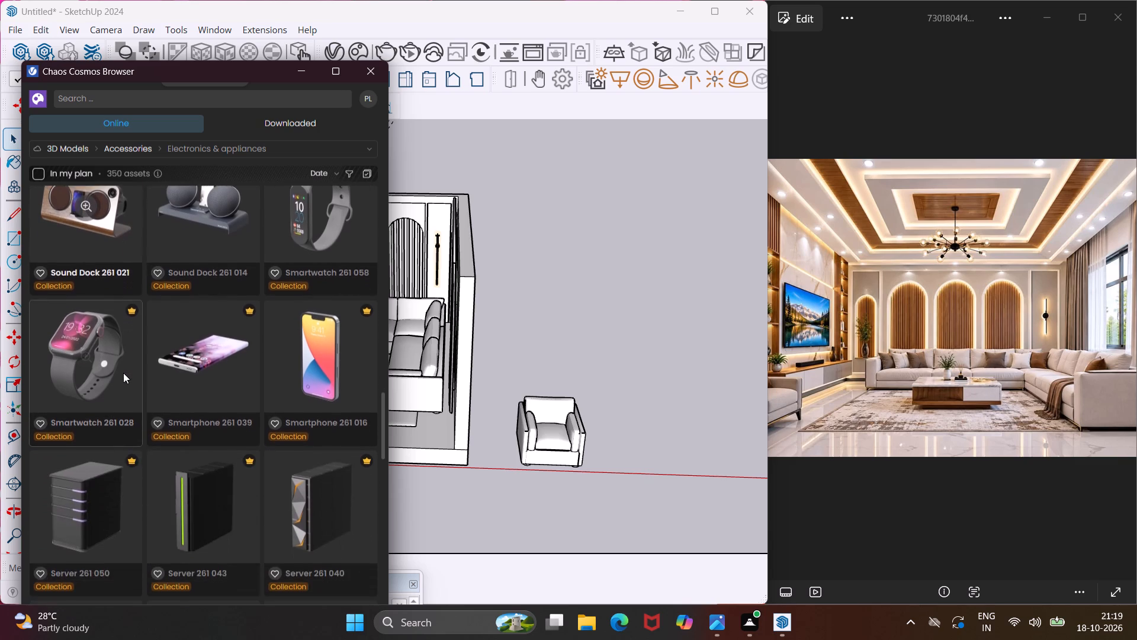
{"action": "scroll", "coordinate": [123, 373], "scroll_direction": "down", "scroll_amount": 2}
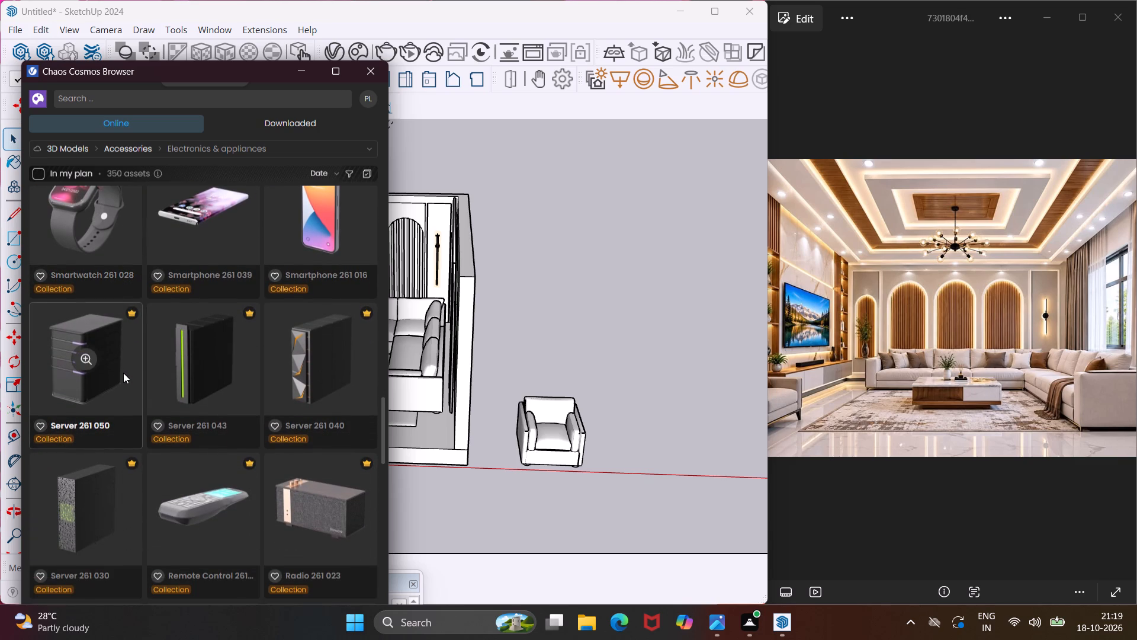
{"action": "scroll", "coordinate": [123, 373], "scroll_direction": "down", "scroll_amount": 5}
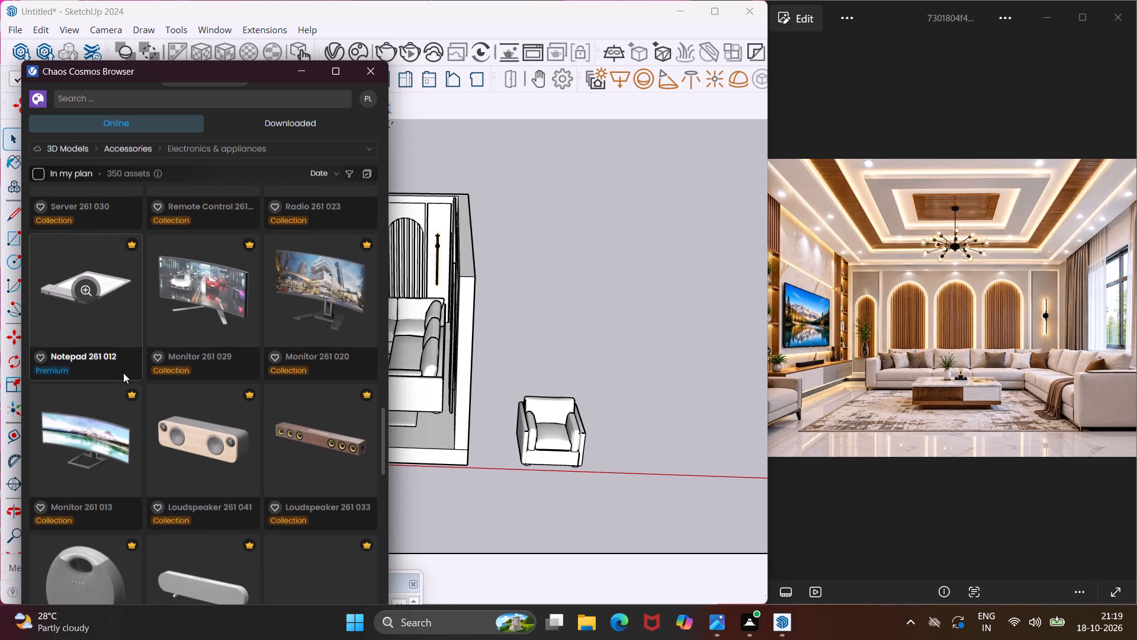
{"action": "scroll", "coordinate": [123, 373], "scroll_direction": "down", "scroll_amount": 2}
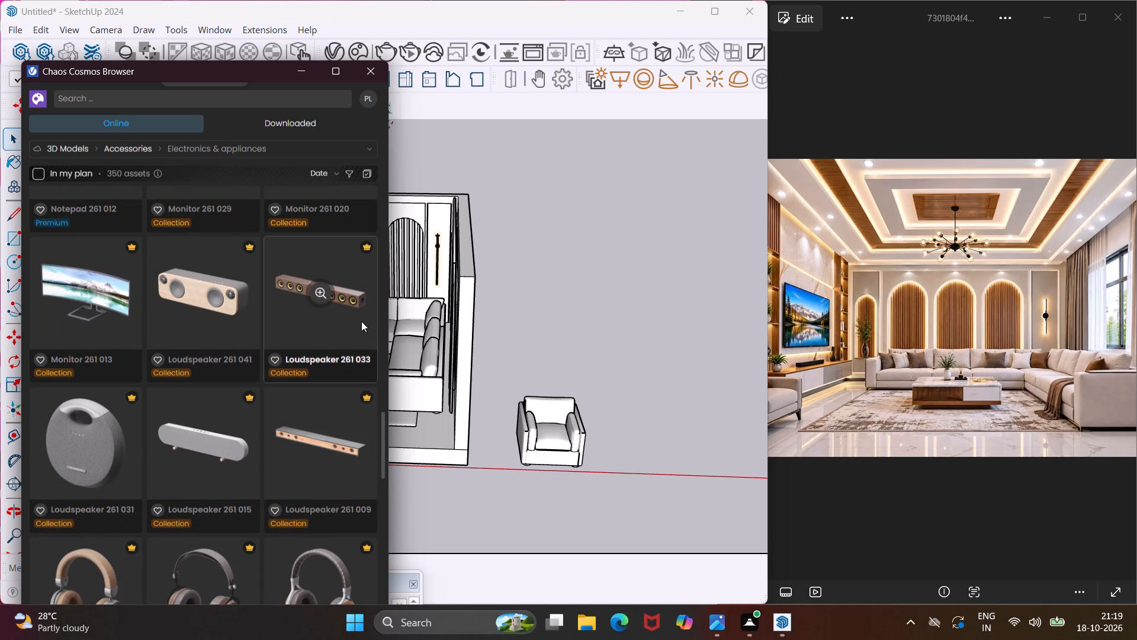
{"action": "scroll", "coordinate": [312, 376], "scroll_direction": "down", "scroll_amount": 4}
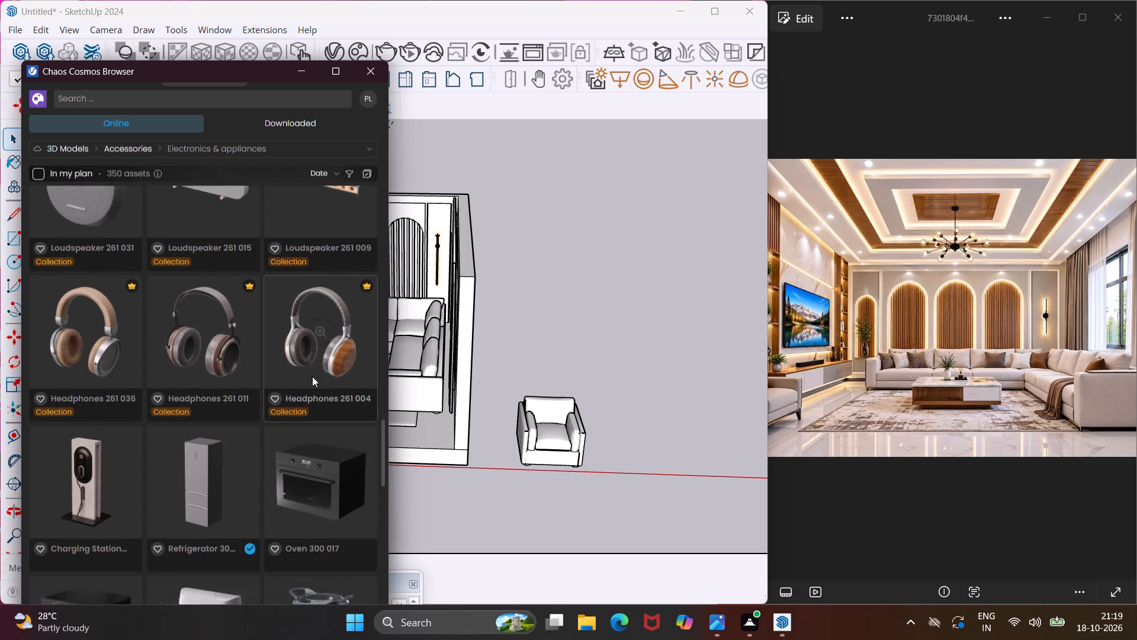
{"action": "scroll", "coordinate": [312, 376], "scroll_direction": "down", "scroll_amount": 3}
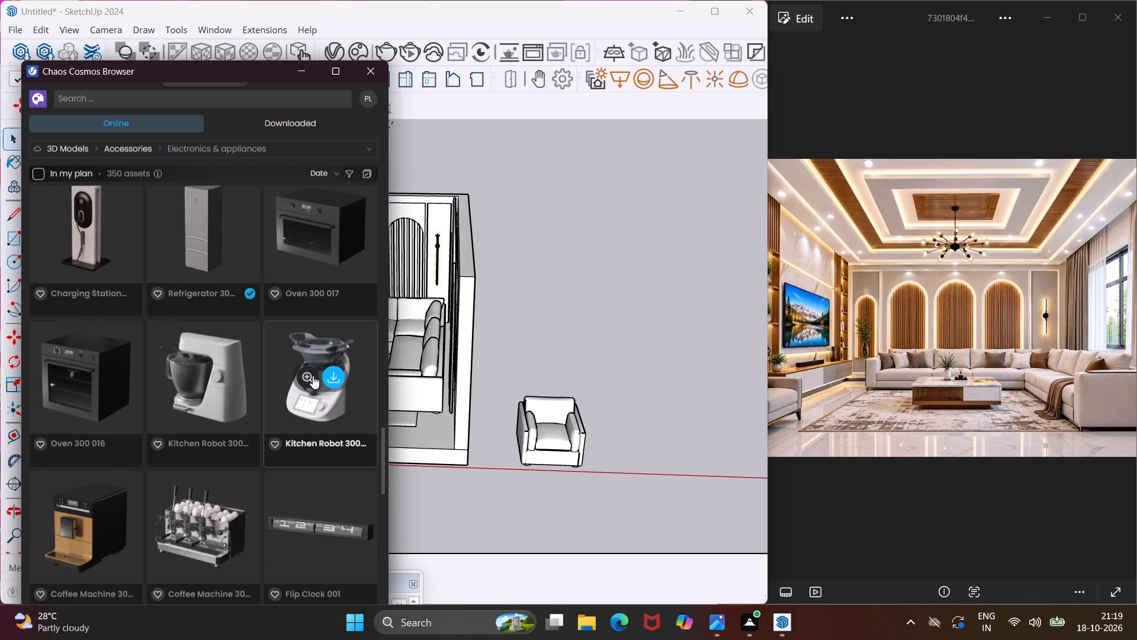
{"action": "scroll", "coordinate": [313, 376], "scroll_direction": "down", "scroll_amount": 9}
{"action": "scroll", "coordinate": [313, 376], "scroll_direction": "up", "scroll_amount": 1}
{"action": "scroll", "coordinate": [313, 376], "scroll_direction": "down", "scroll_amount": 3}
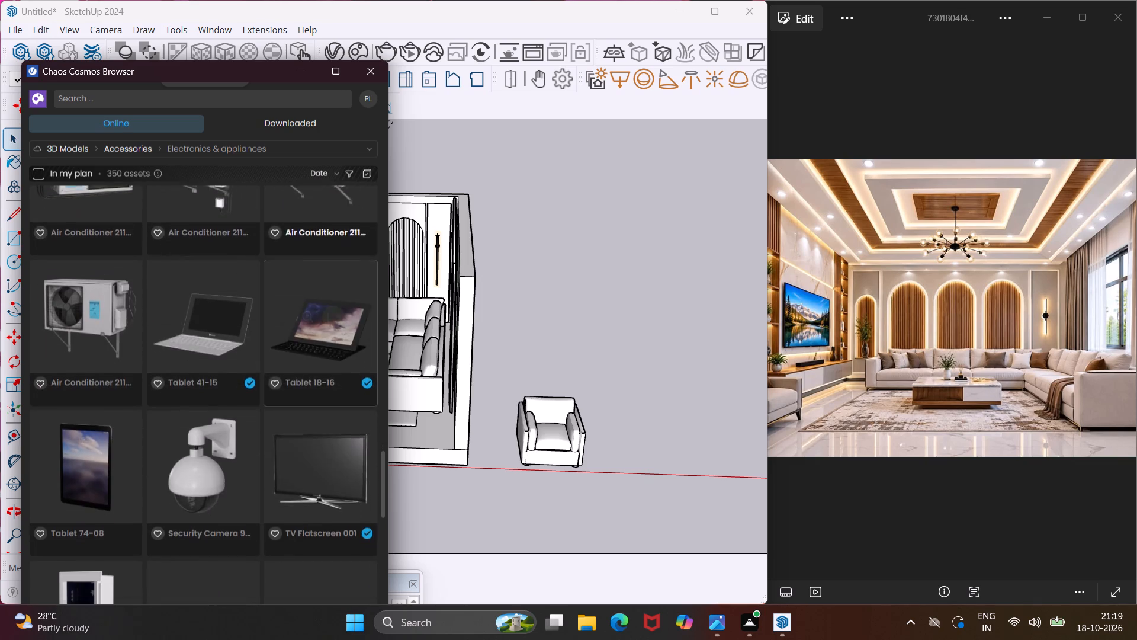
{"action": "scroll", "coordinate": [313, 376], "scroll_direction": "down", "scroll_amount": 7}
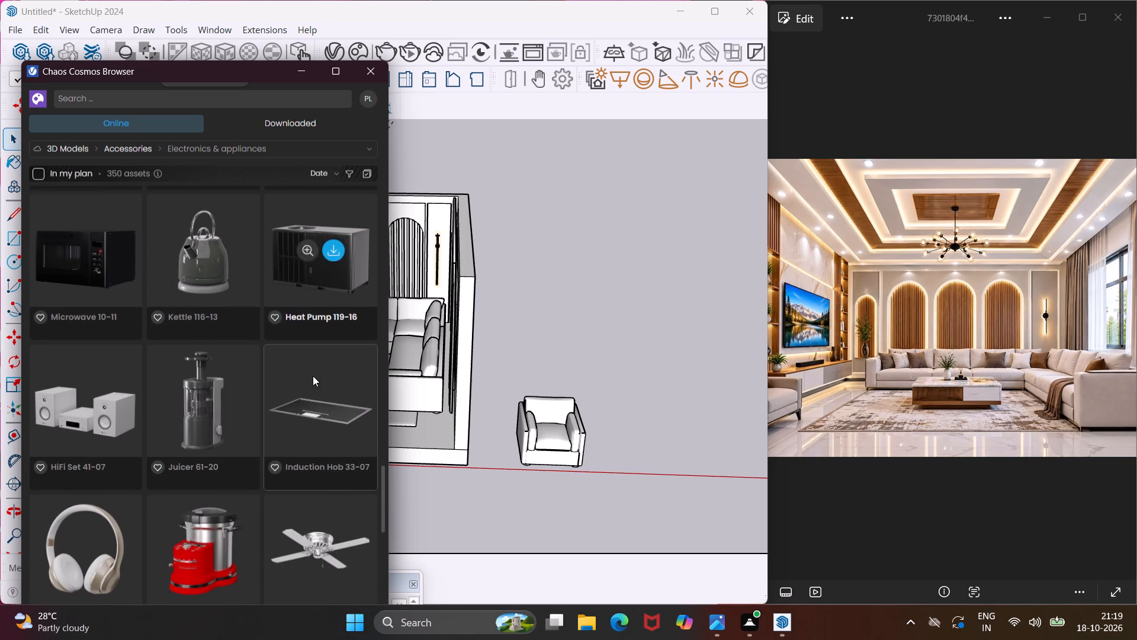
{"action": "scroll", "coordinate": [313, 376], "scroll_direction": "down", "scroll_amount": 3}
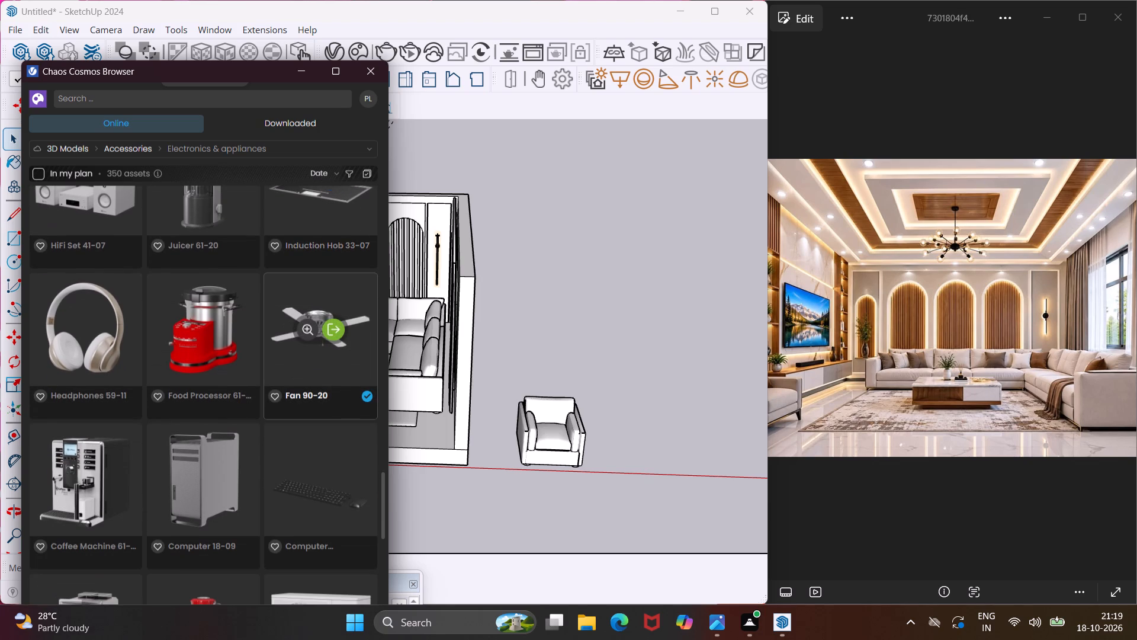
{"action": "scroll", "coordinate": [313, 376], "scroll_direction": "down", "scroll_amount": 6}
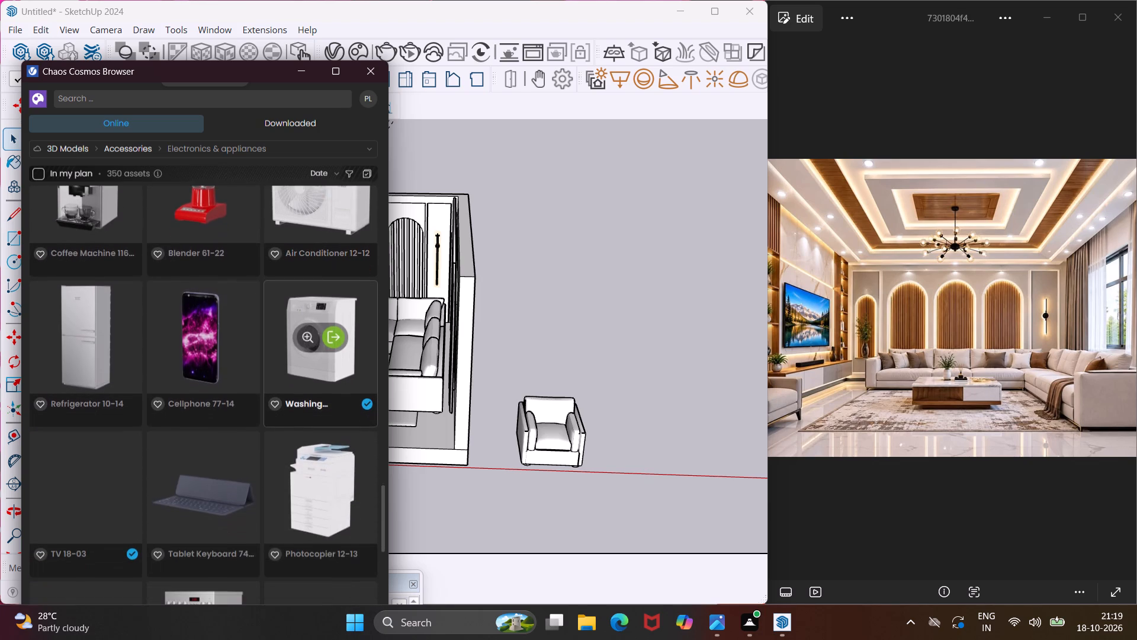
Browse further through the Electronics & appliances models for a television and matching audio equipment like those in the reference image.
{"action": "scroll", "coordinate": [314, 375], "scroll_direction": "down", "scroll_amount": 8}
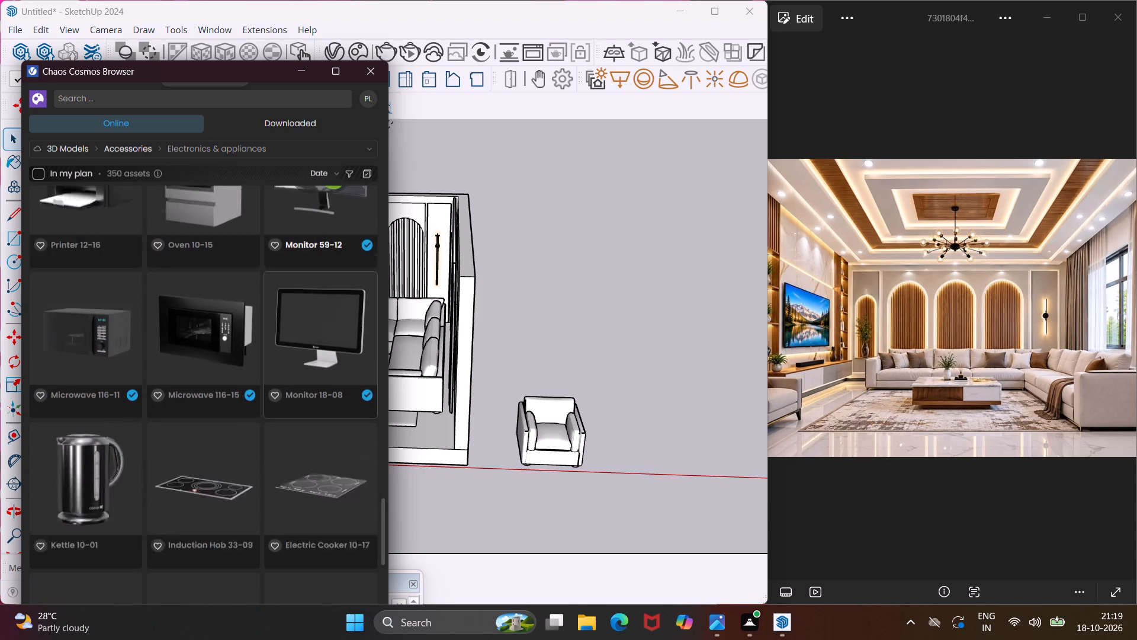
{"action": "scroll", "coordinate": [314, 375], "scroll_direction": "down", "scroll_amount": 14}
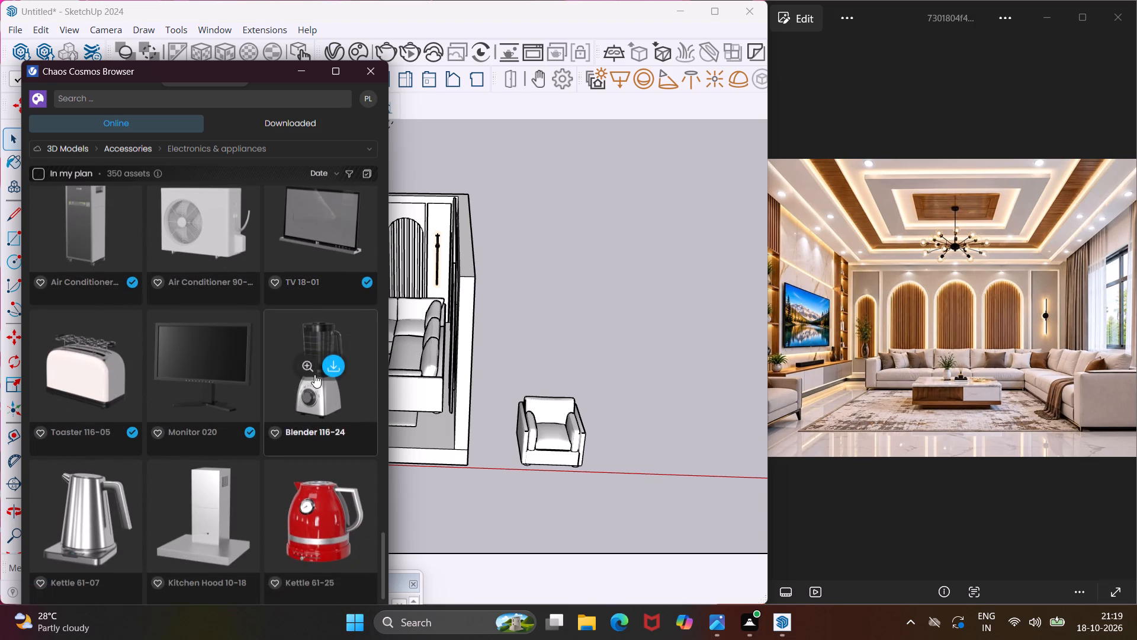
{"action": "scroll", "coordinate": [314, 375], "scroll_direction": "down", "scroll_amount": 12}
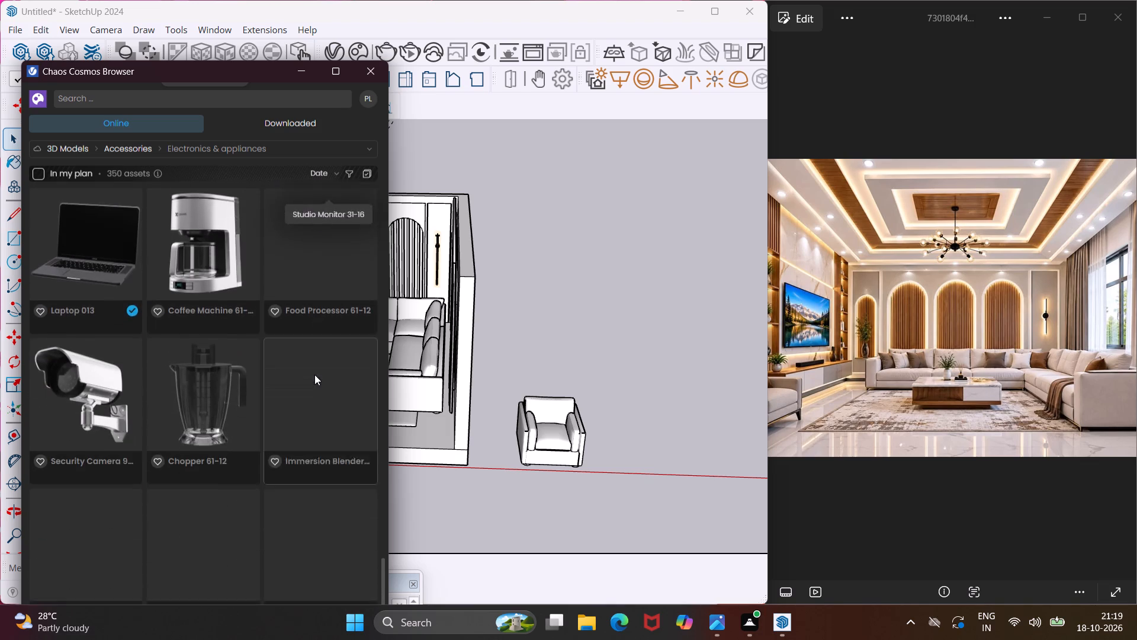
{"action": "scroll", "coordinate": [314, 375], "scroll_direction": "down", "scroll_amount": 8}
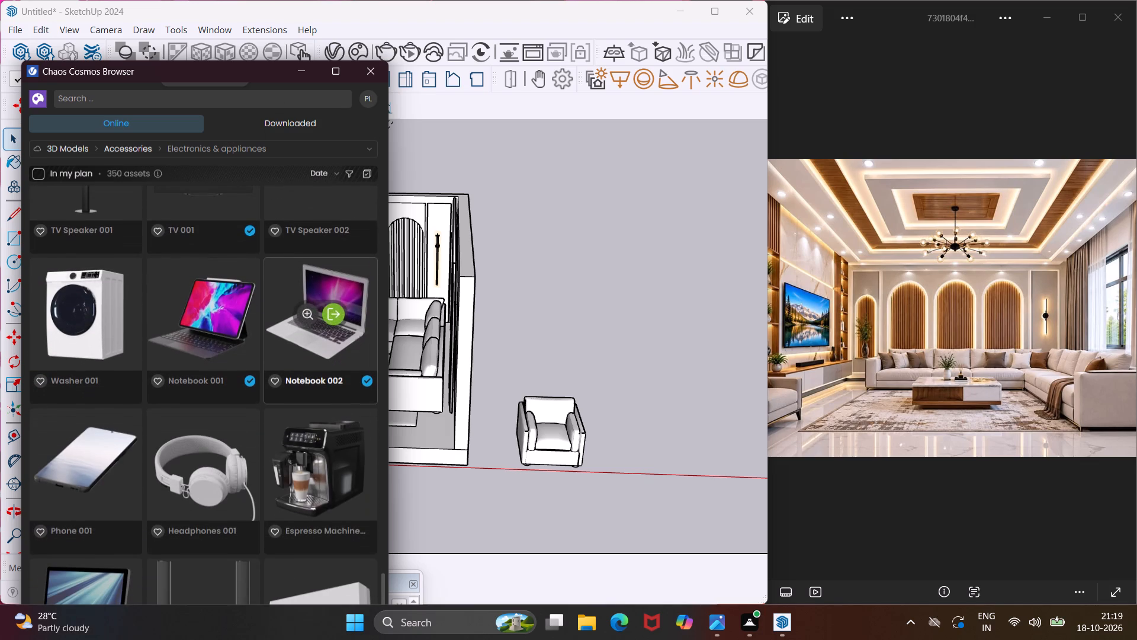
{"action": "scroll", "coordinate": [314, 375], "scroll_direction": "up", "scroll_amount": 5}
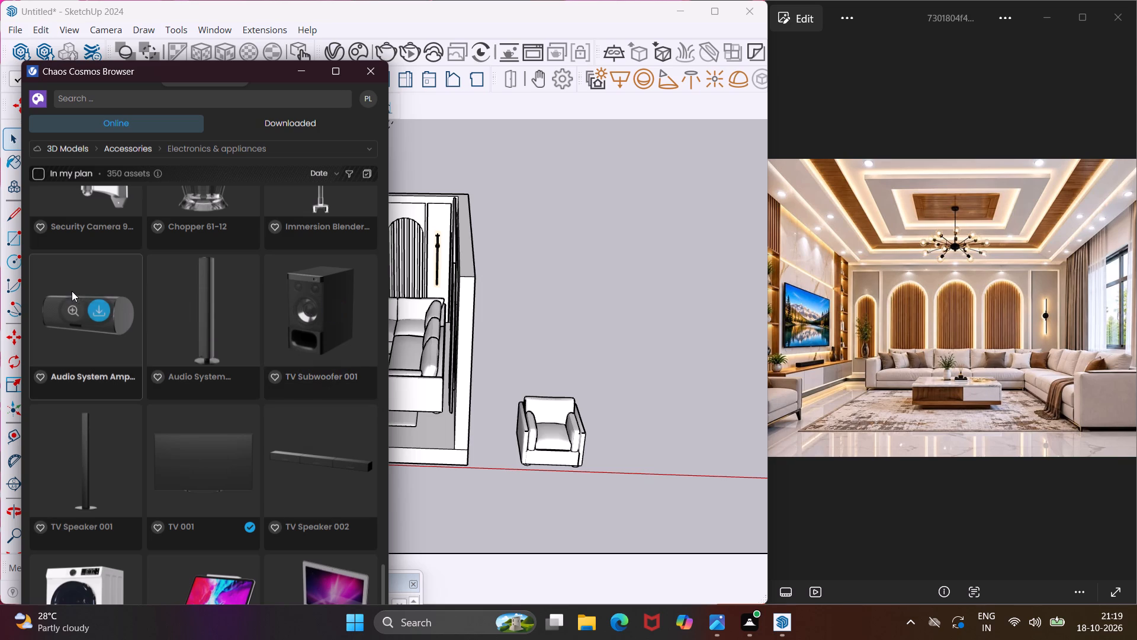
Download the Audio System Amp 001 model from the asset library.
{"action": "left_click", "coordinate": [94, 302]}
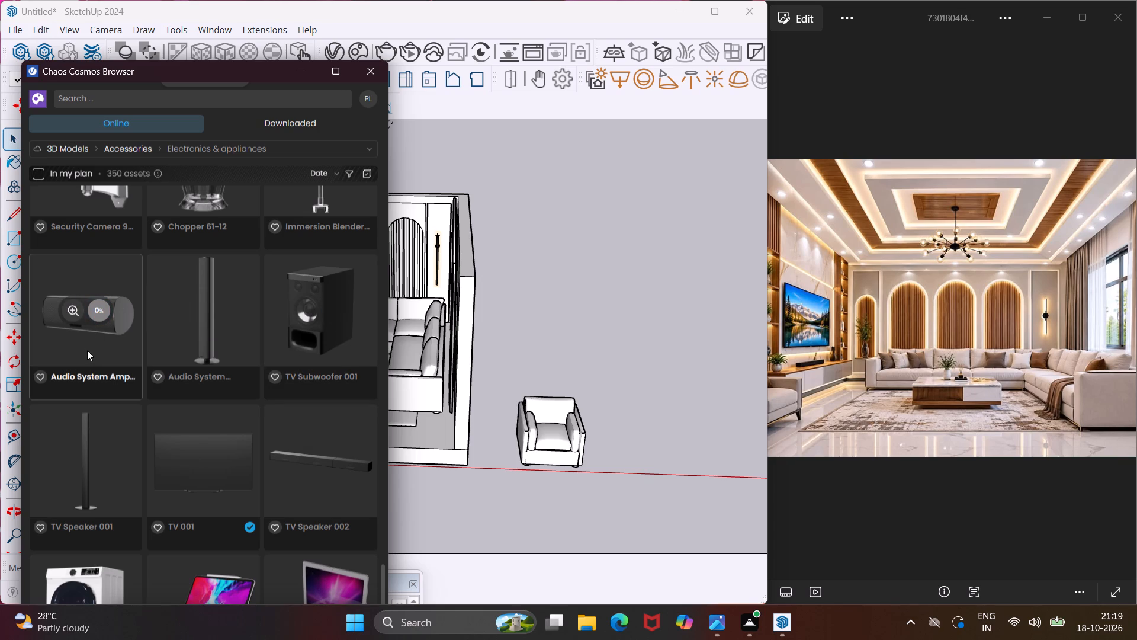
{"action": "scroll", "coordinate": [87, 350], "scroll_direction": "up", "scroll_amount": 2}
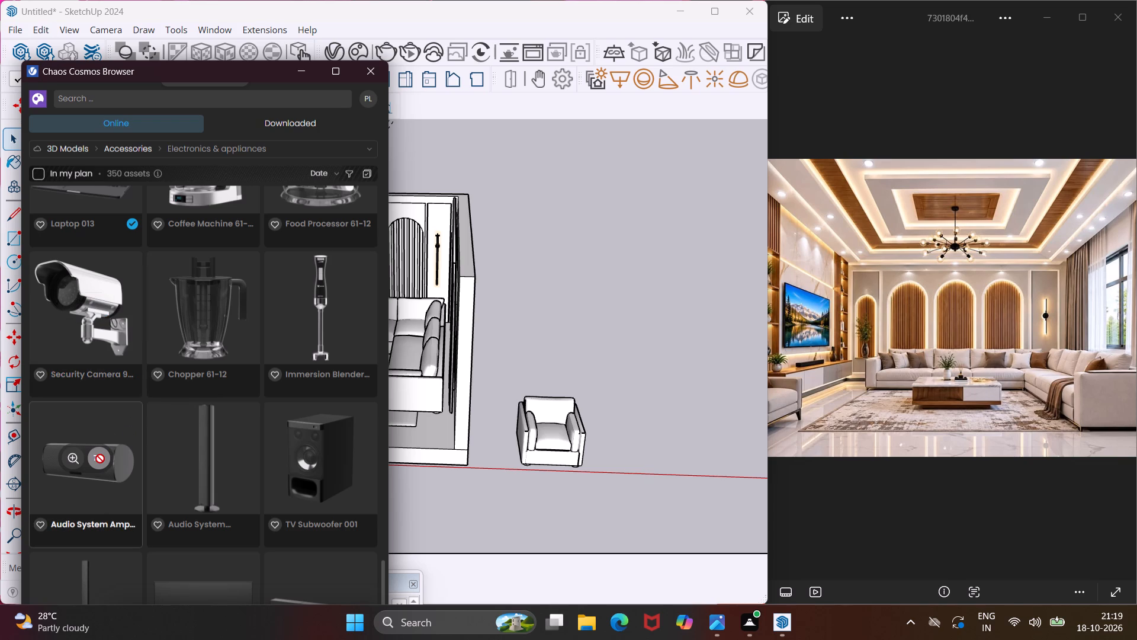
{"action": "scroll", "coordinate": [99, 455], "scroll_direction": "down", "scroll_amount": 2}
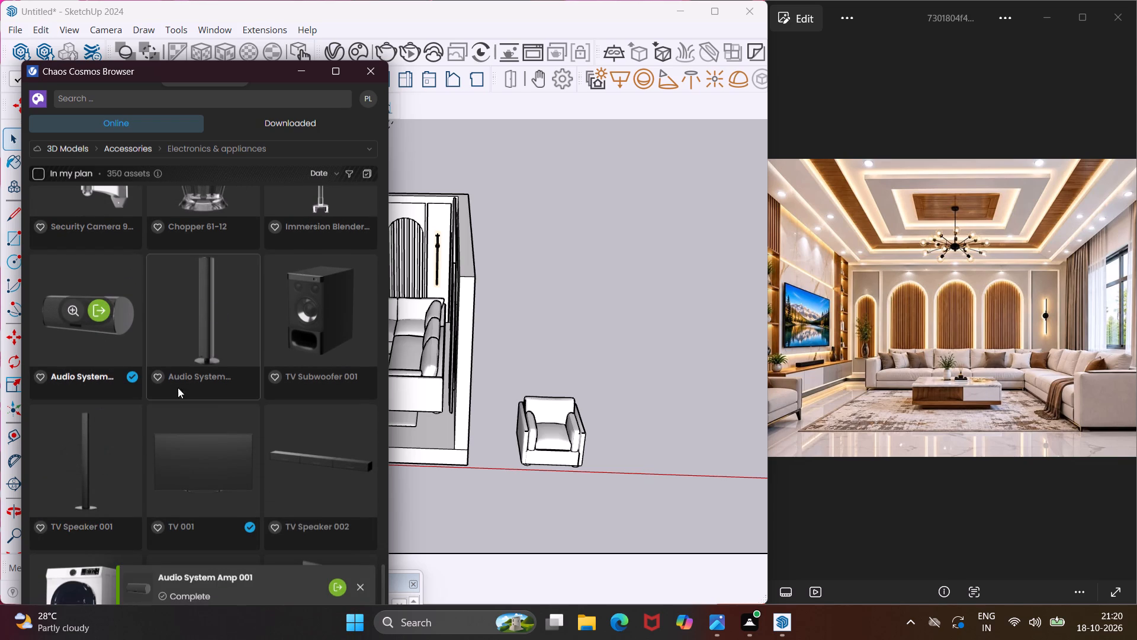
Download TV Speaker 002, import it, and place it on the ground outside the room's open front side.
{"action": "left_click", "coordinate": [332, 465]}
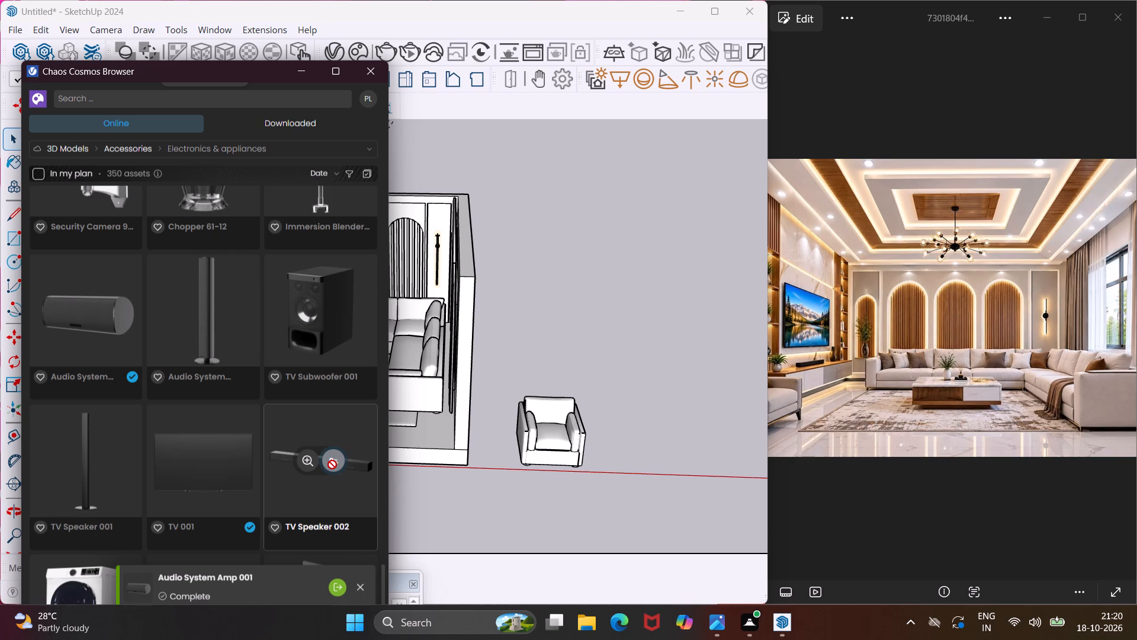
{"action": "scroll", "coordinate": [332, 465], "scroll_direction": "down", "scroll_amount": 2}
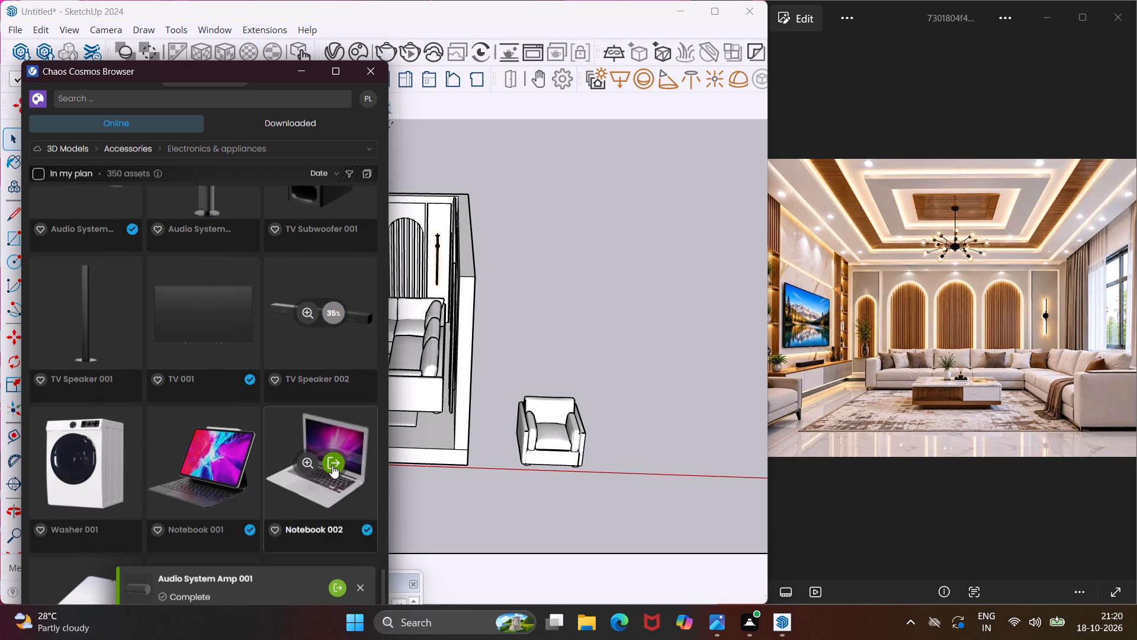
{"action": "scroll", "coordinate": [319, 392], "scroll_direction": "down", "scroll_amount": 2}
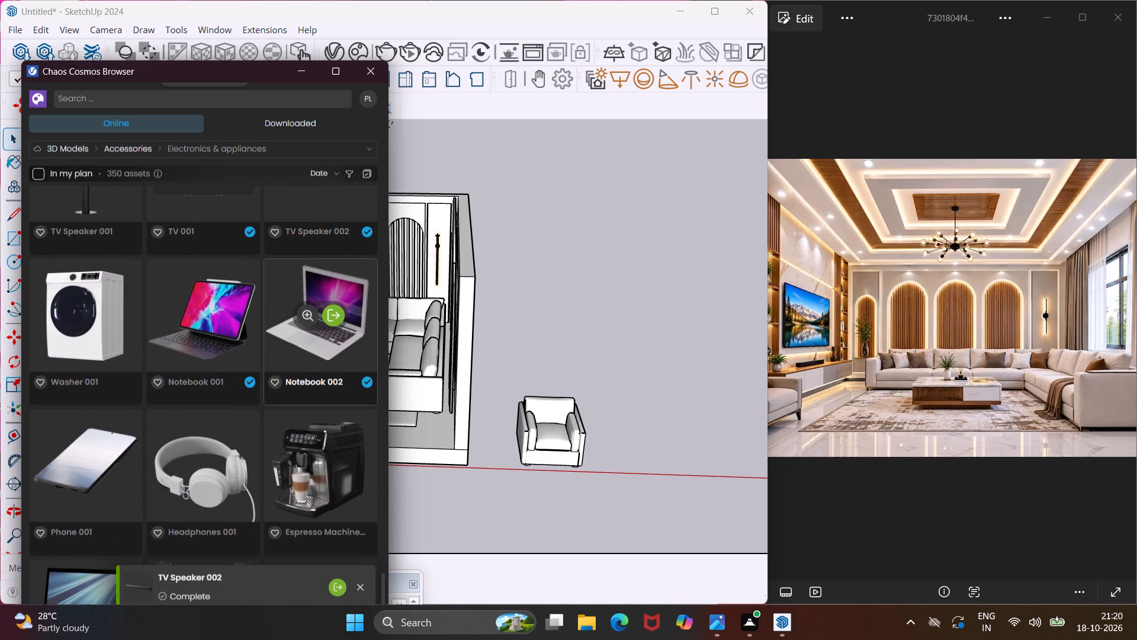
{"action": "scroll", "coordinate": [319, 392], "scroll_direction": "up", "scroll_amount": 2}
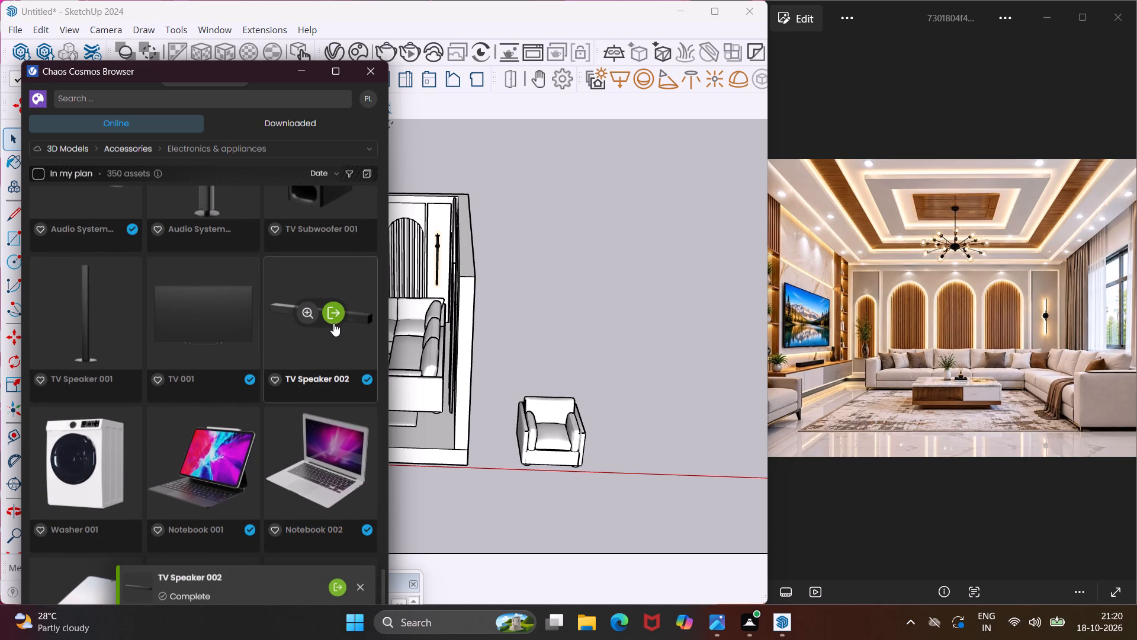
{"action": "left_click", "coordinate": [332, 316]}
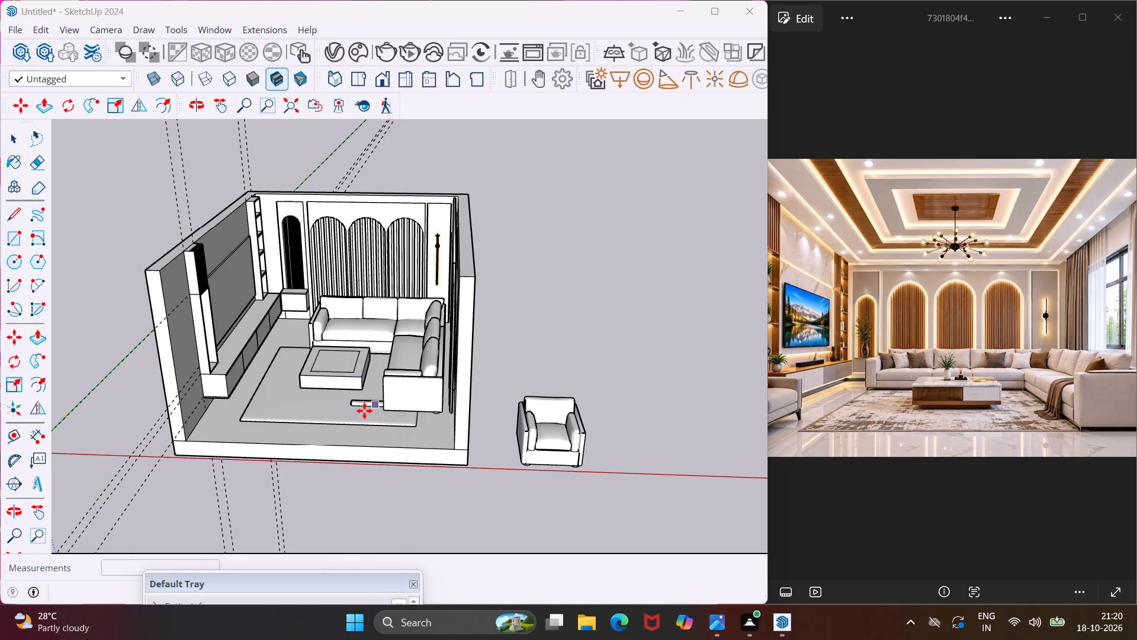
{"action": "left_click", "coordinate": [345, 488]}
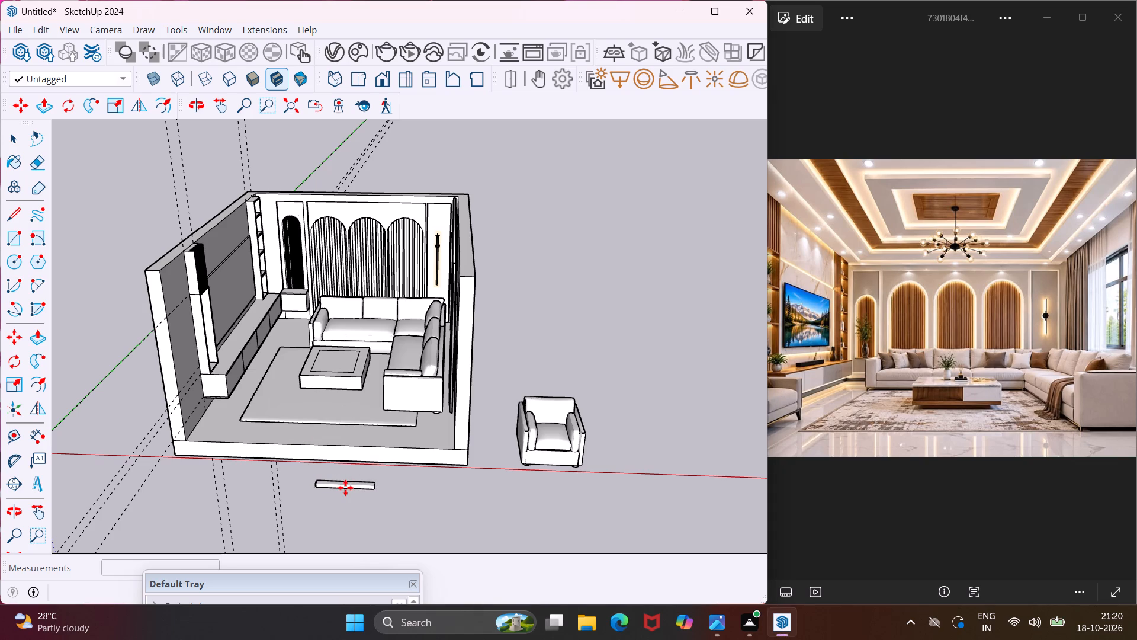
{"action": "key", "text": "Escape"}
Look through the remaining Electronics & appliances models to the end of the list and minimise the Chaos Cosmos browser.
{"action": "scroll", "coordinate": [330, 474], "scroll_direction": "down", "scroll_amount": 5}
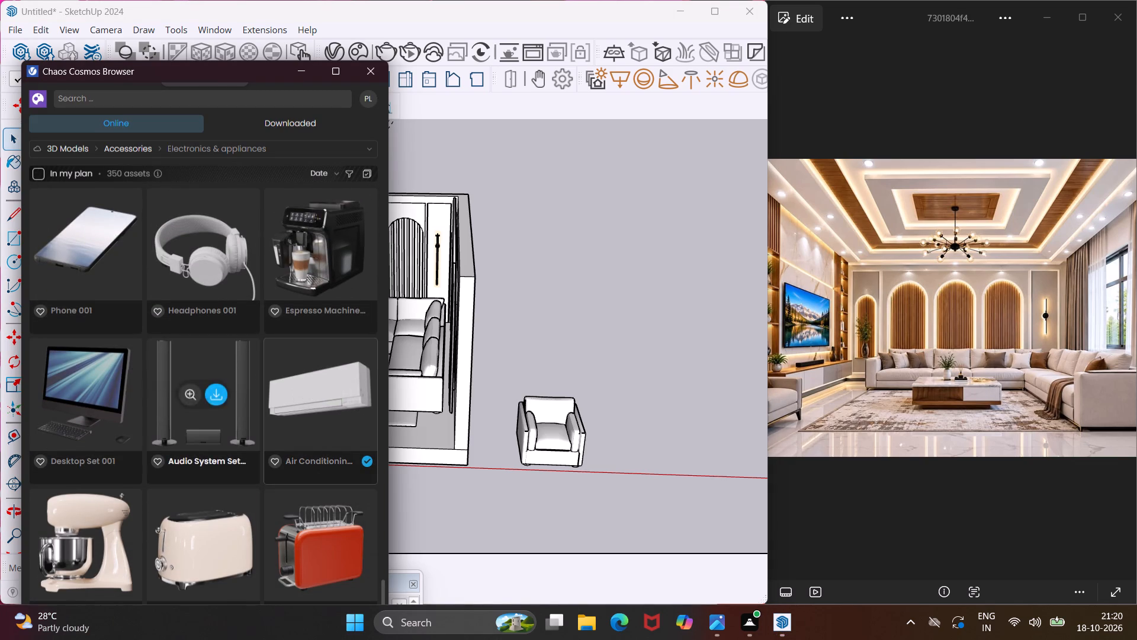
{"action": "scroll", "coordinate": [265, 392], "scroll_direction": "down", "scroll_amount": 5}
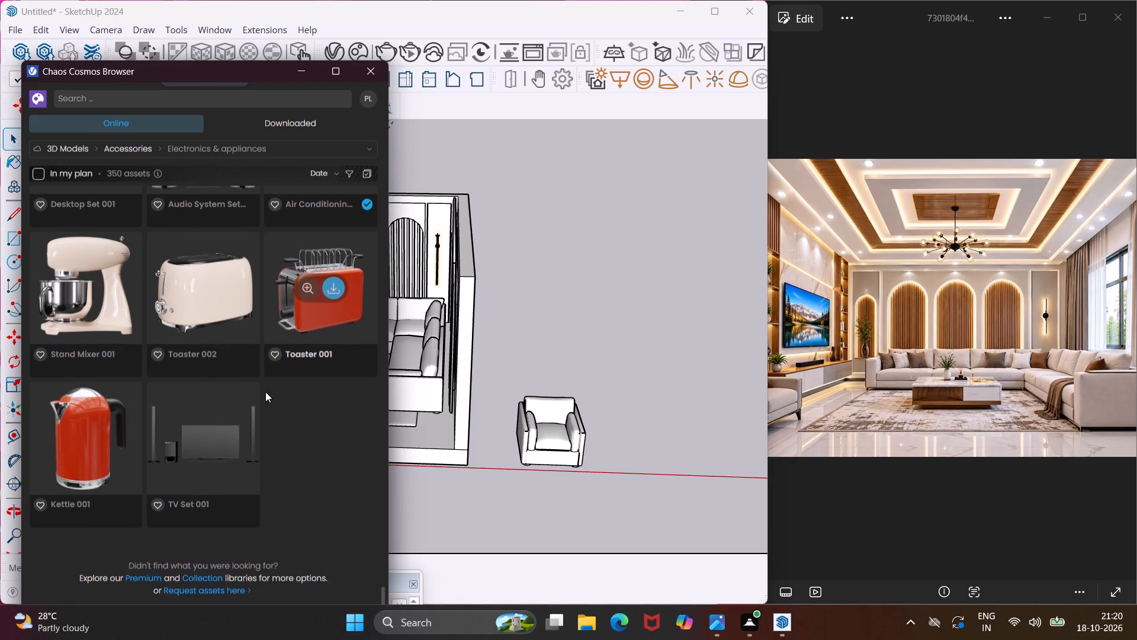
{"action": "left_click", "coordinate": [303, 76]}
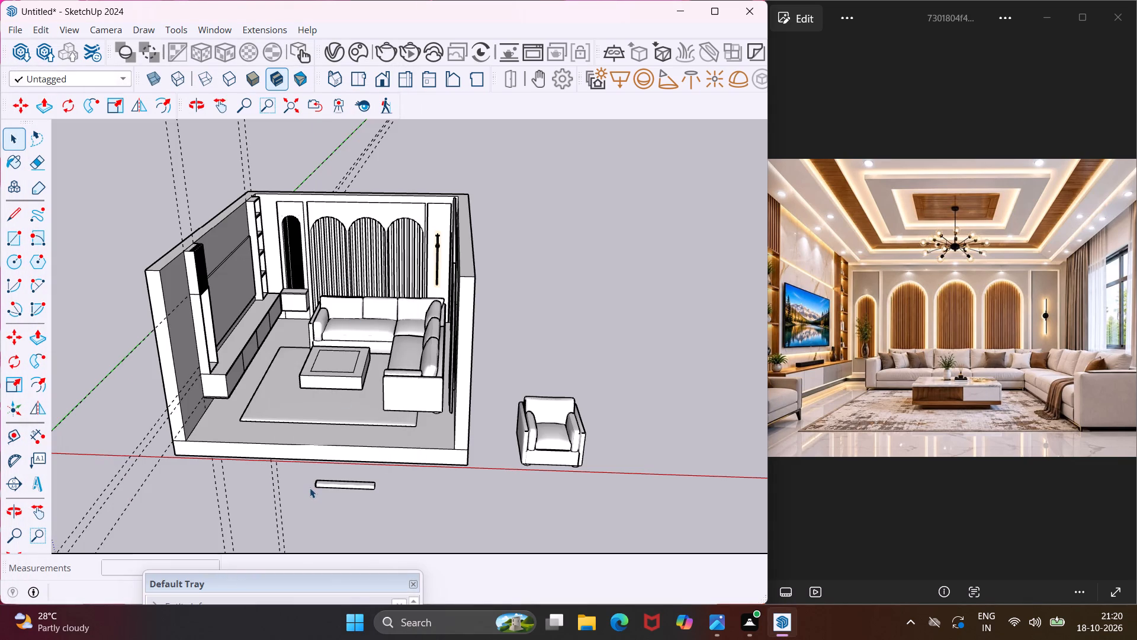
Rotate the imported TV speaker 90 degrees on the ground plane so it runs parallel to the TV wall.
{"action": "left_click", "coordinate": [313, 484]}
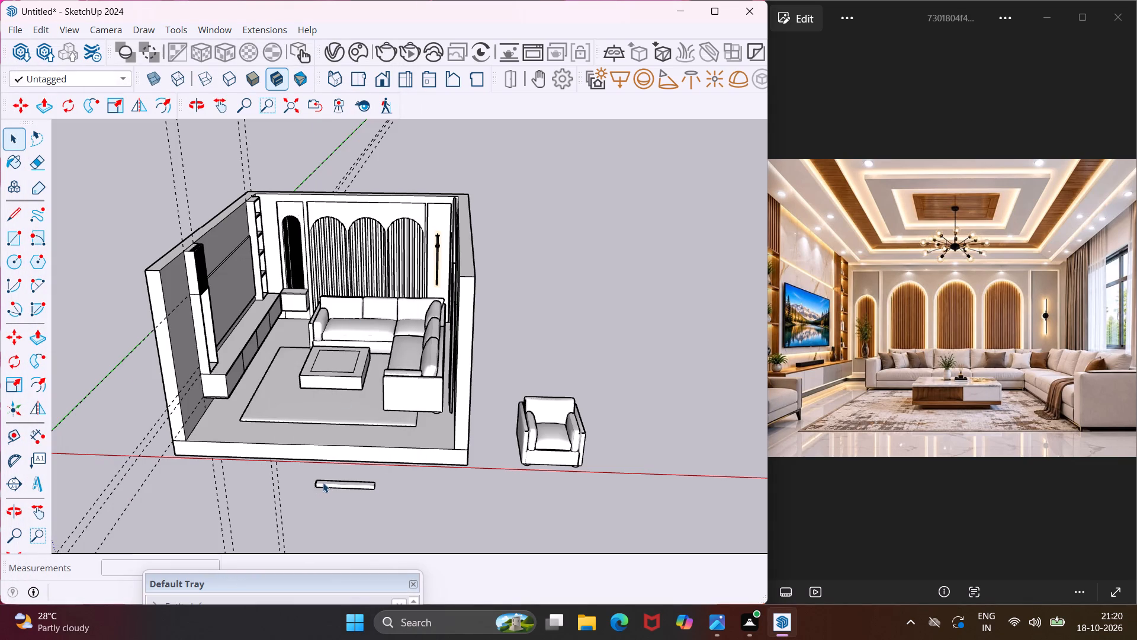
{"action": "left_click", "coordinate": [323, 481]}
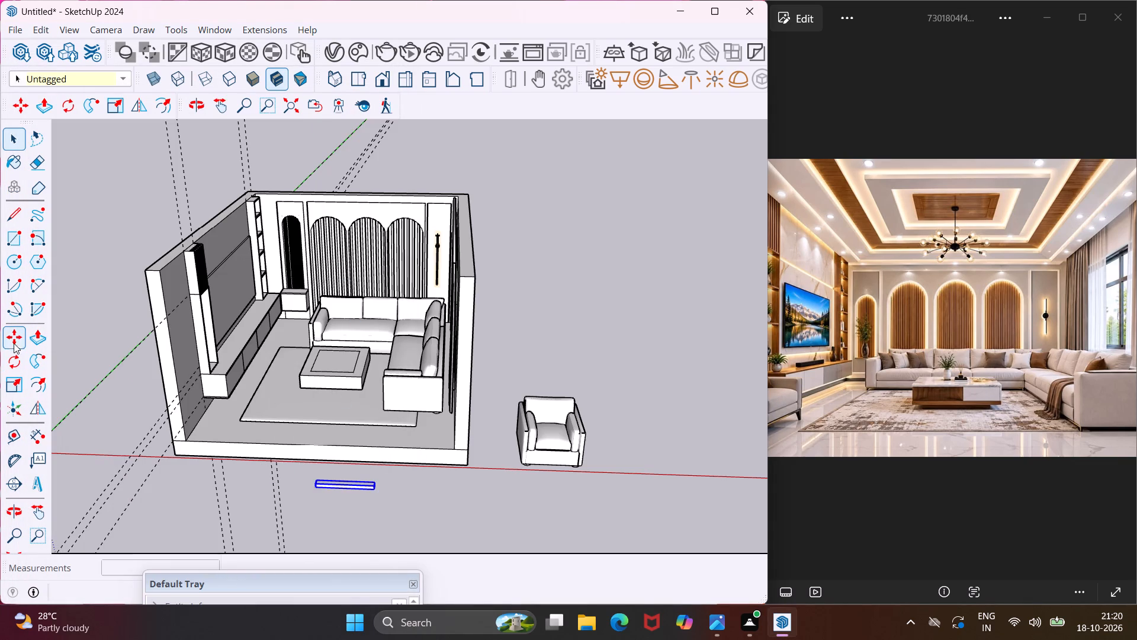
{"action": "left_click", "coordinate": [2, 364]}
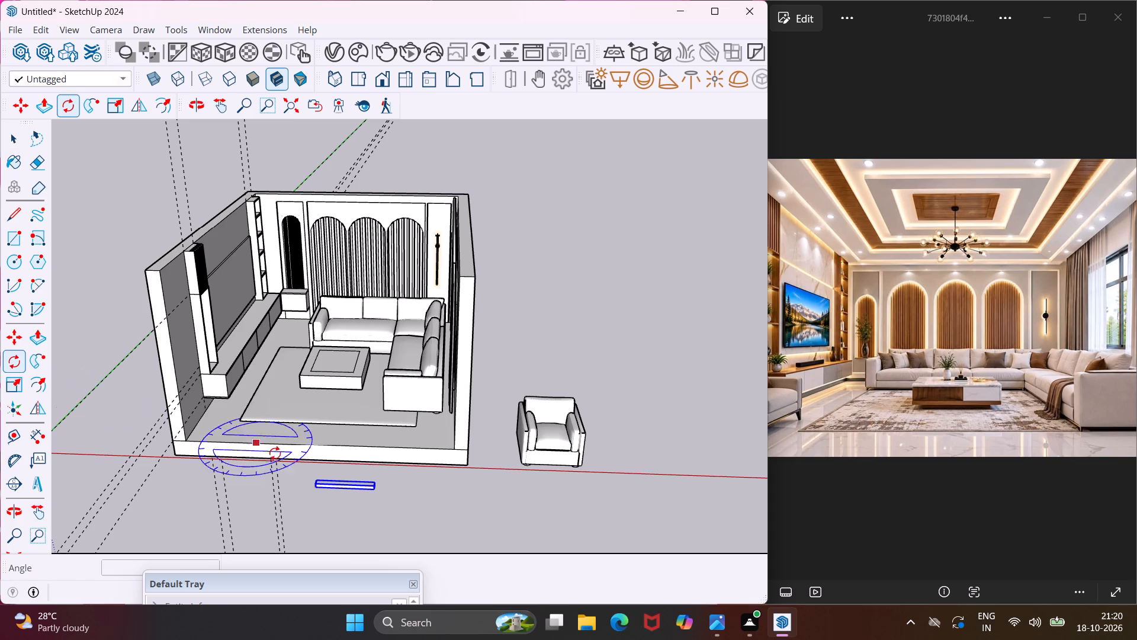
{"action": "left_click", "coordinate": [379, 509]}
{"action": "left_click", "coordinate": [452, 517]}
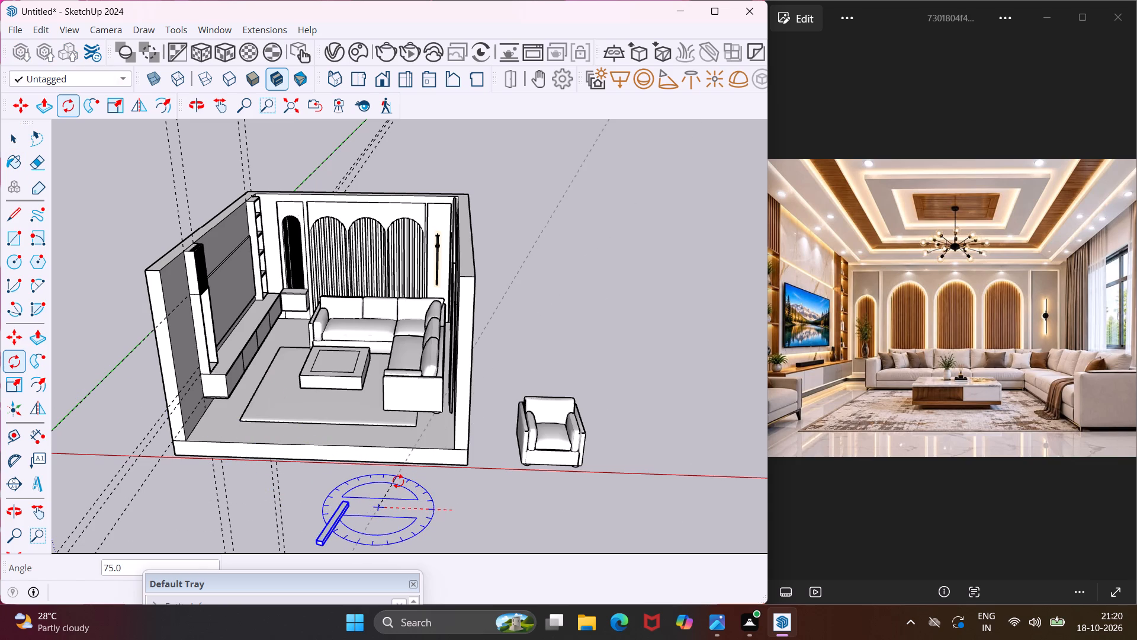
{"action": "type", "text": "90"}
{"action": "key", "text": "Return"}
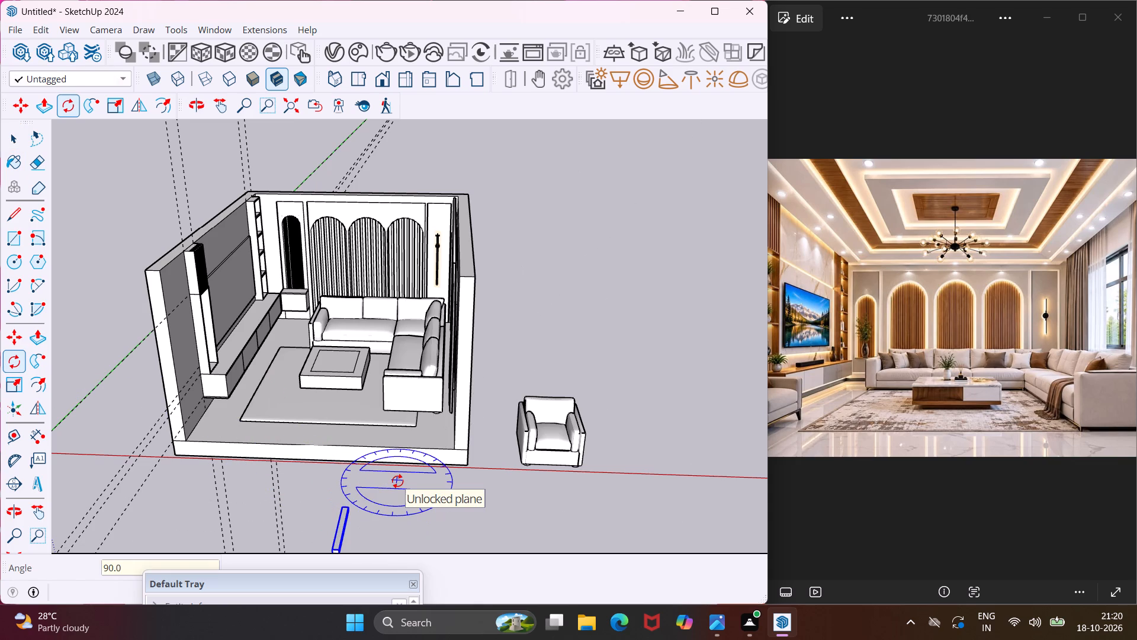
Move the TV speaker by its lower front corner onto the top of the low TV cabinet, in front of the TV panel.
{"action": "scroll", "coordinate": [397, 481], "scroll_direction": "down", "scroll_amount": 5}
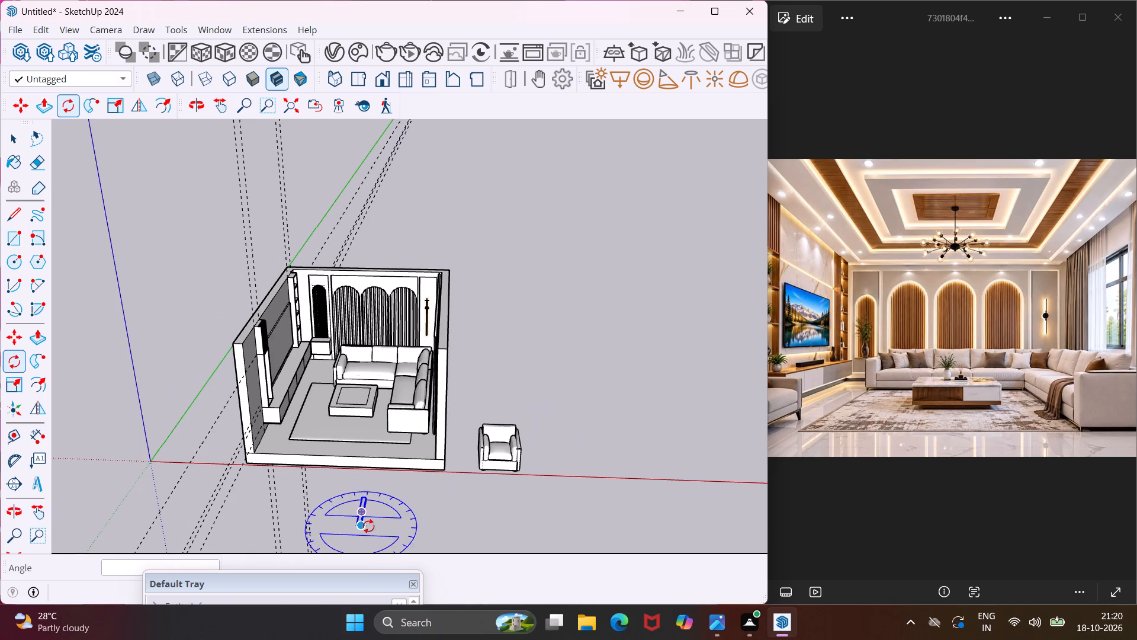
{"action": "key", "text": "m"}
{"action": "scroll", "coordinate": [368, 526], "scroll_direction": "up", "scroll_amount": 10}
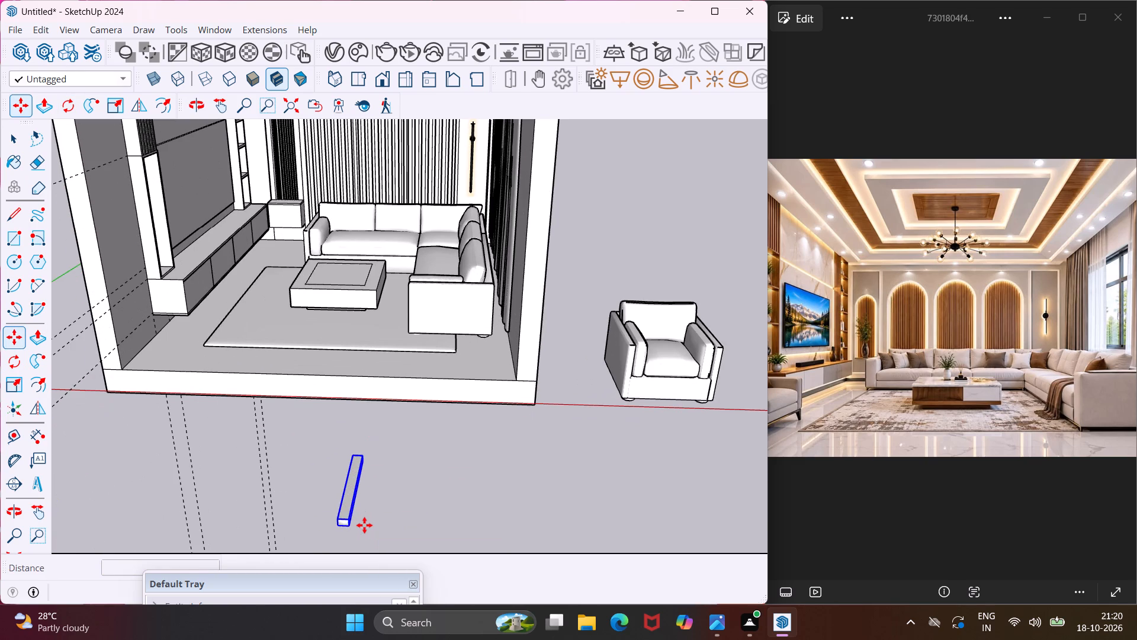
{"action": "scroll", "coordinate": [354, 523], "scroll_direction": "up", "scroll_amount": 9}
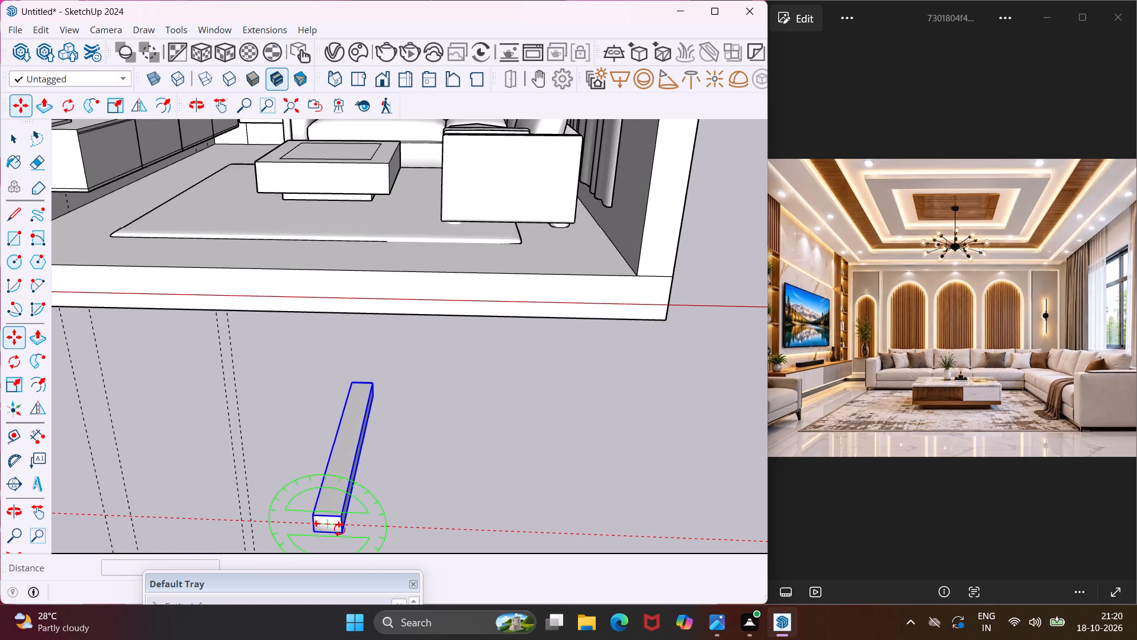
{"action": "left_click", "coordinate": [340, 533]}
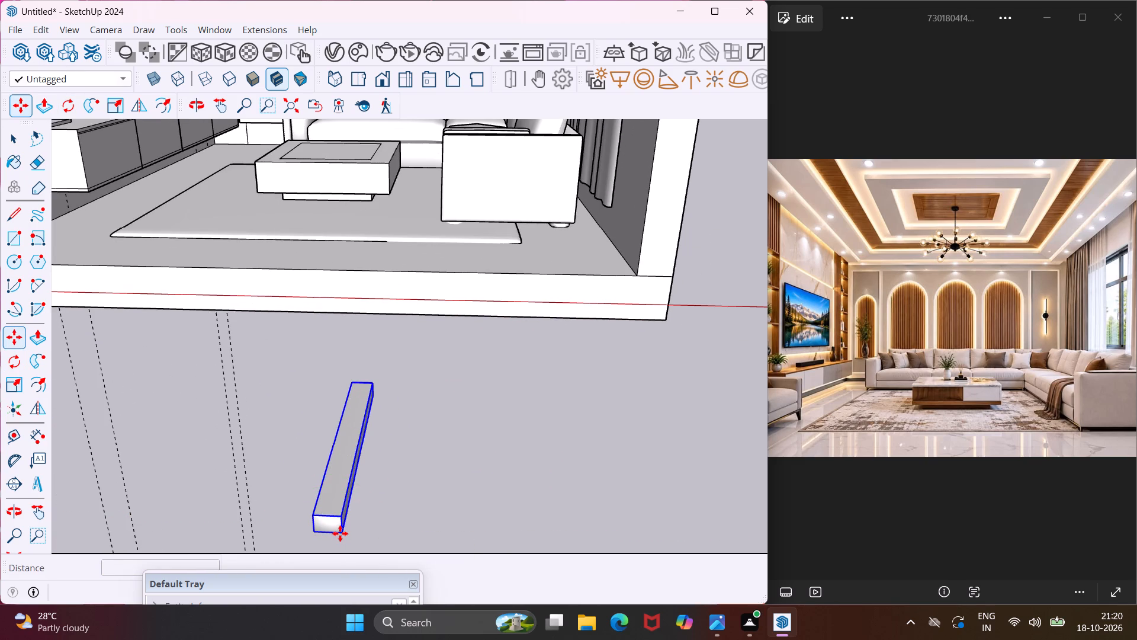
{"action": "scroll", "coordinate": [338, 531], "scroll_direction": "down", "scroll_amount": 10}
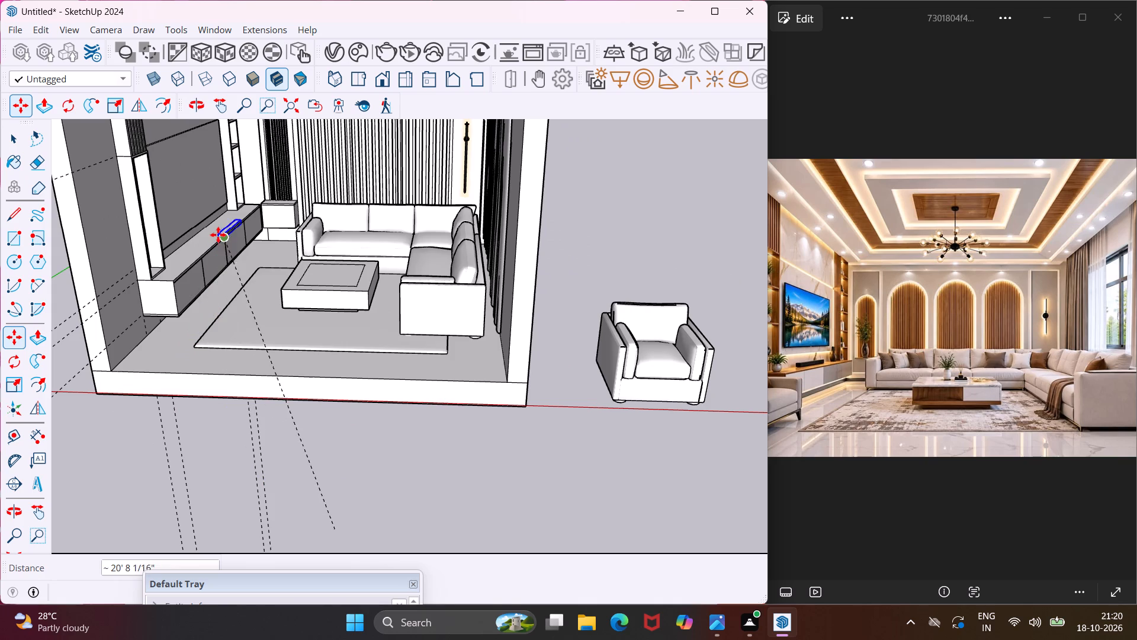
{"action": "scroll", "coordinate": [213, 233], "scroll_direction": "up", "scroll_amount": 14}
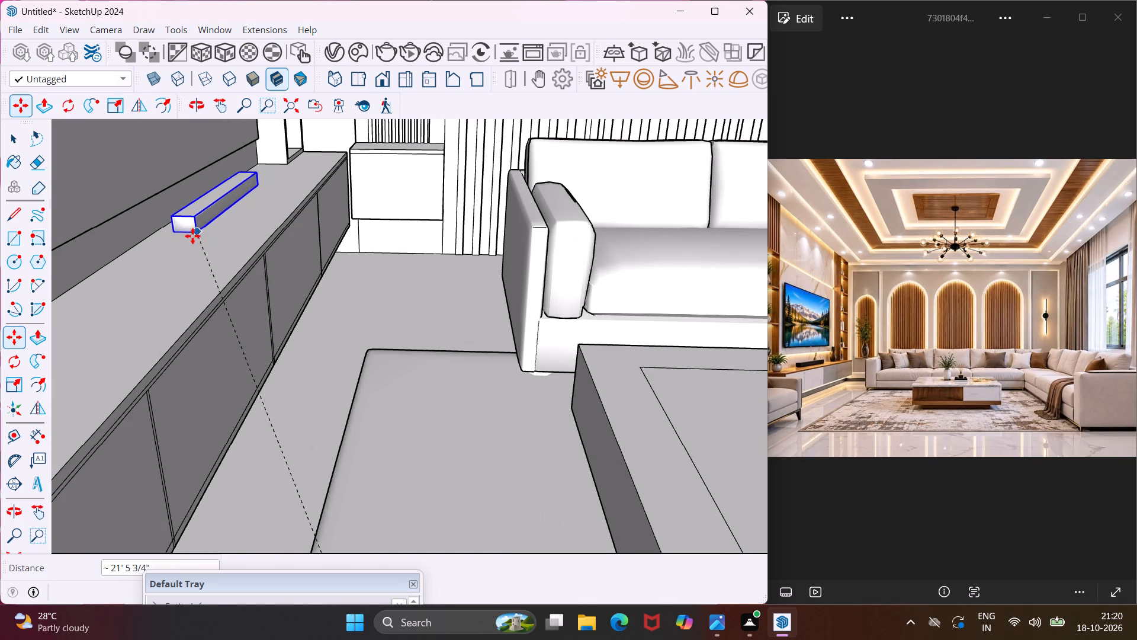
{"action": "scroll", "coordinate": [160, 274], "scroll_direction": "down", "scroll_amount": 12}
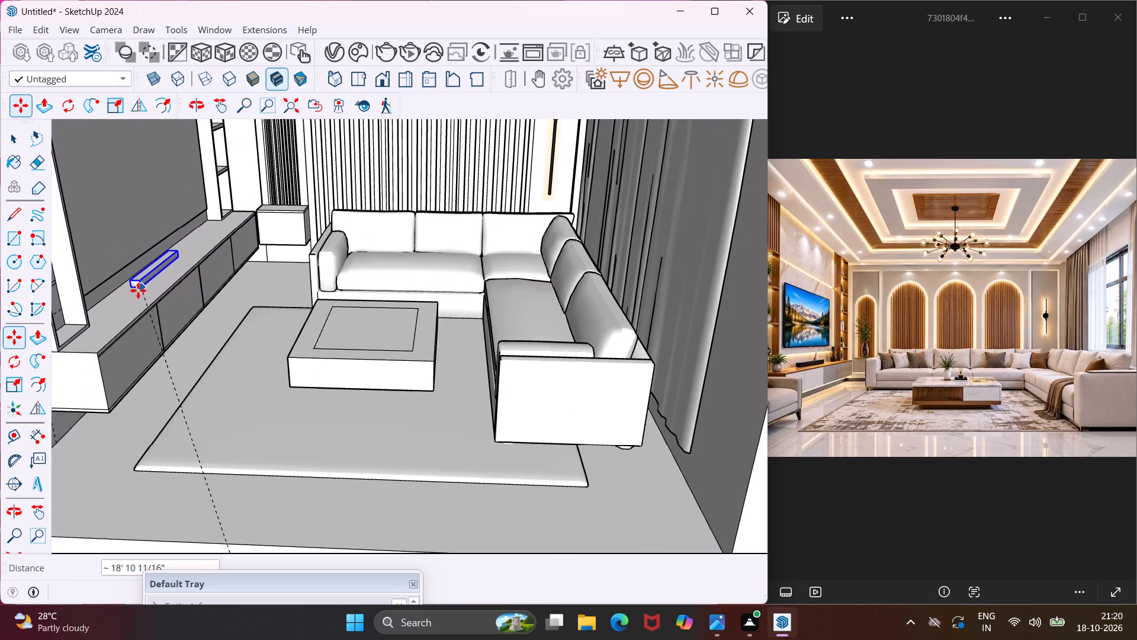
{"action": "left_click", "coordinate": [137, 293]}
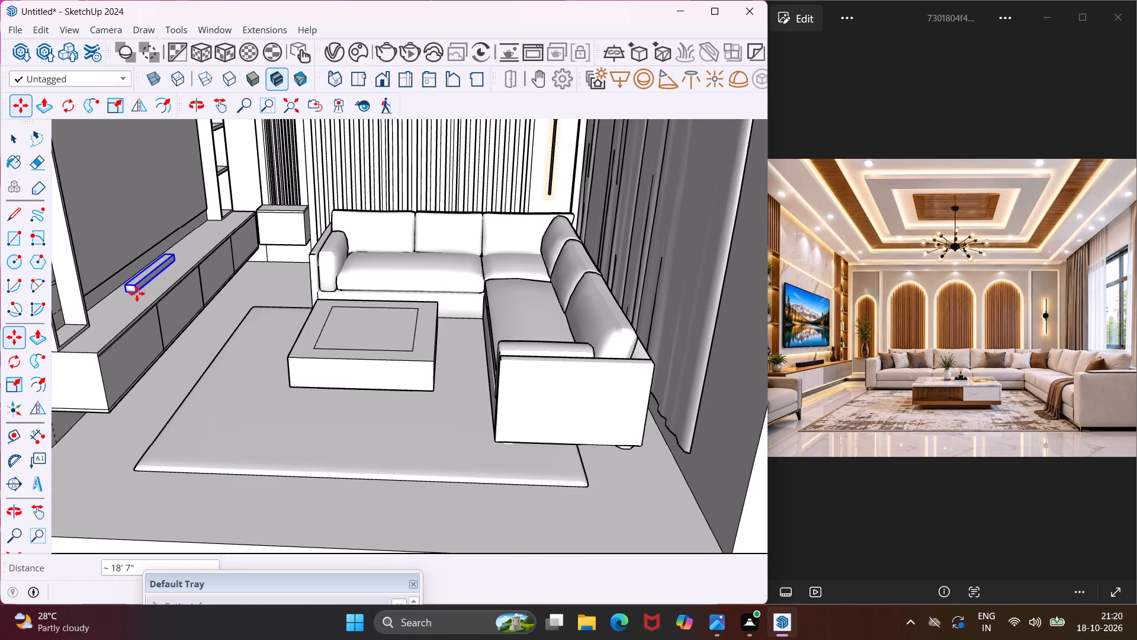
{"action": "key", "text": "Escape"}
{"action": "key", "text": "space"}
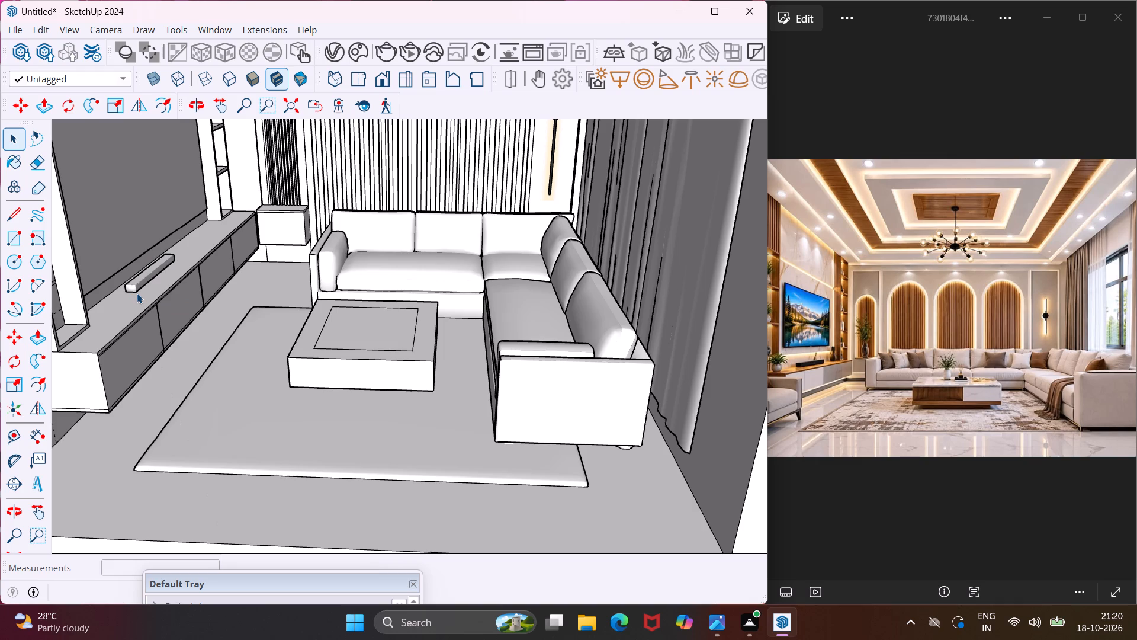
Open 3D Warehouse and replace the existing search term with a model search for "wall tv".
{"action": "scroll", "coordinate": [133, 280], "scroll_direction": "down", "scroll_amount": 5}
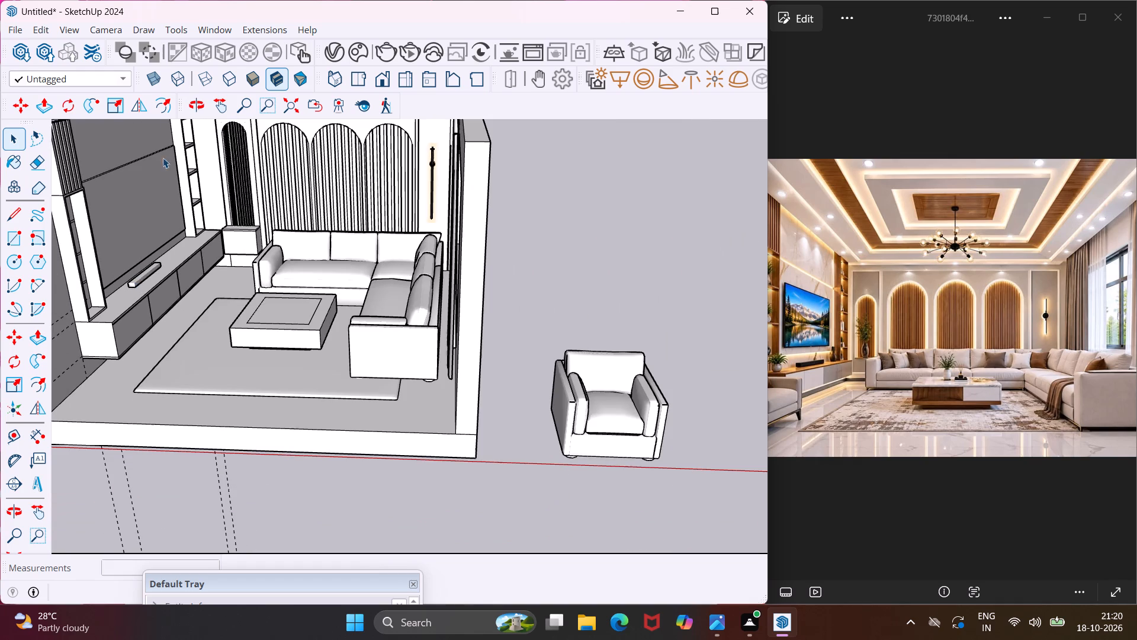
{"action": "left_click", "coordinate": [220, 24]}
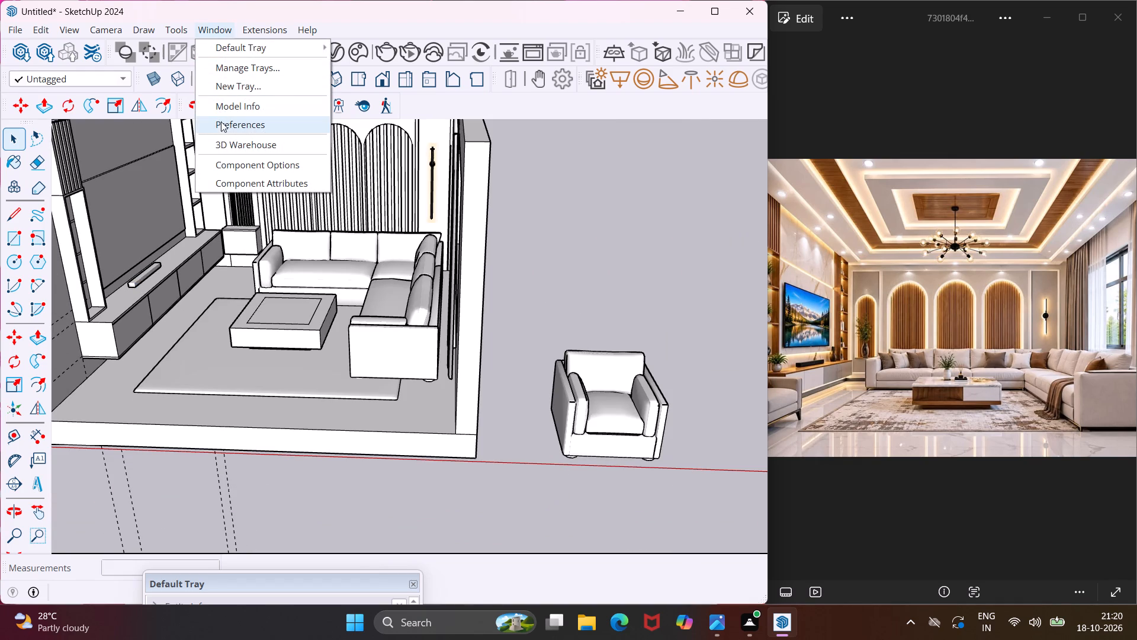
{"action": "left_click", "coordinate": [230, 135]}
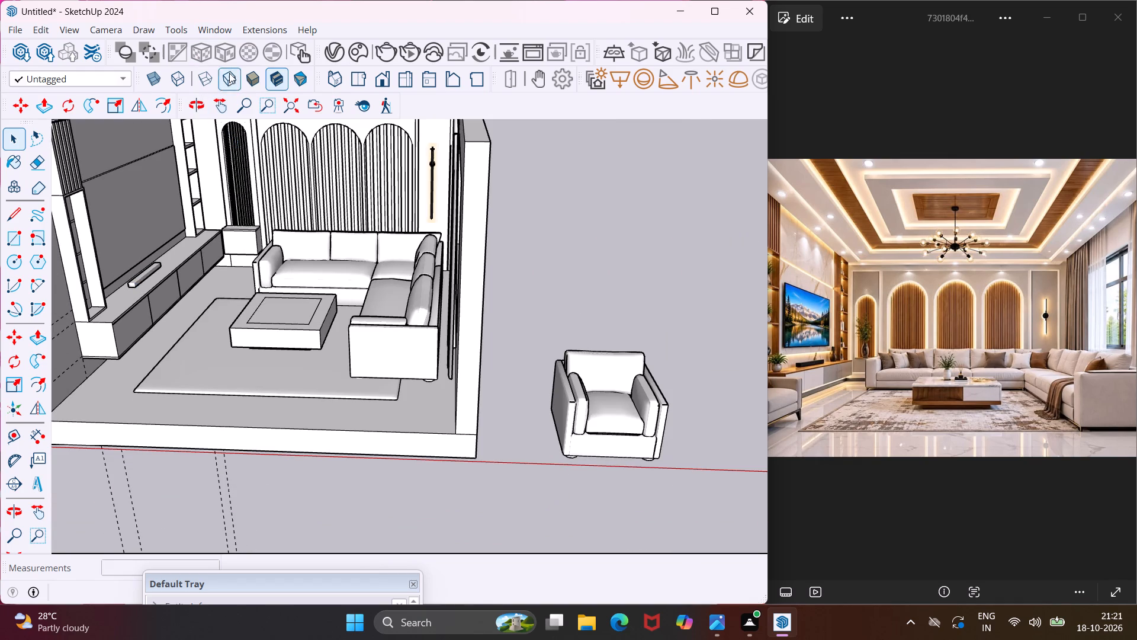
{"action": "left_click", "coordinate": [223, 30]}
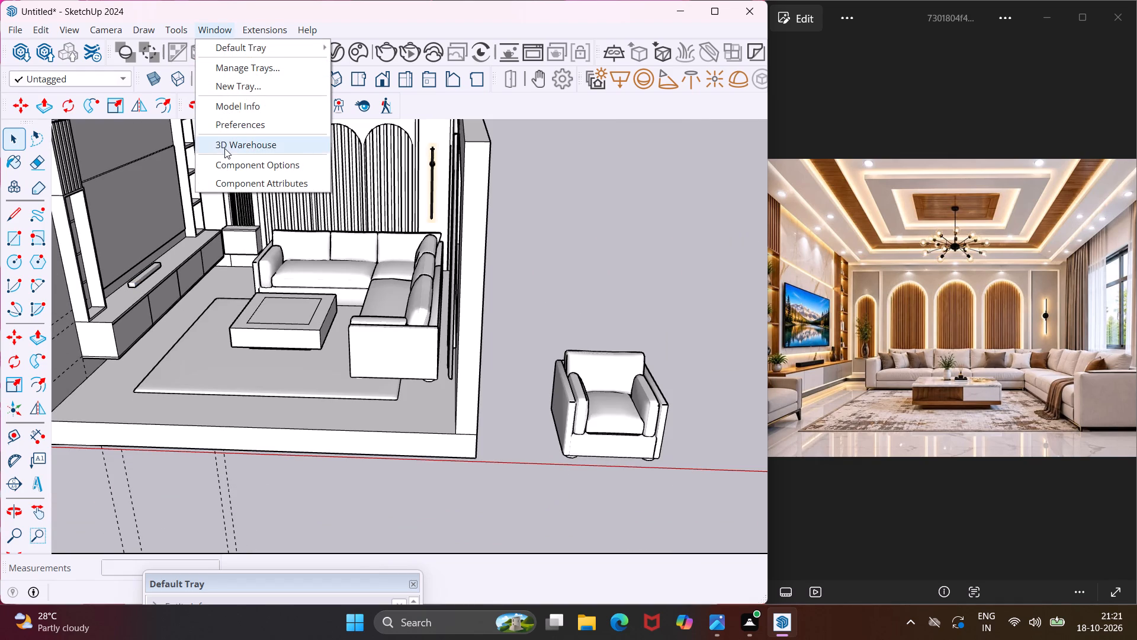
{"action": "left_click", "coordinate": [224, 149]}
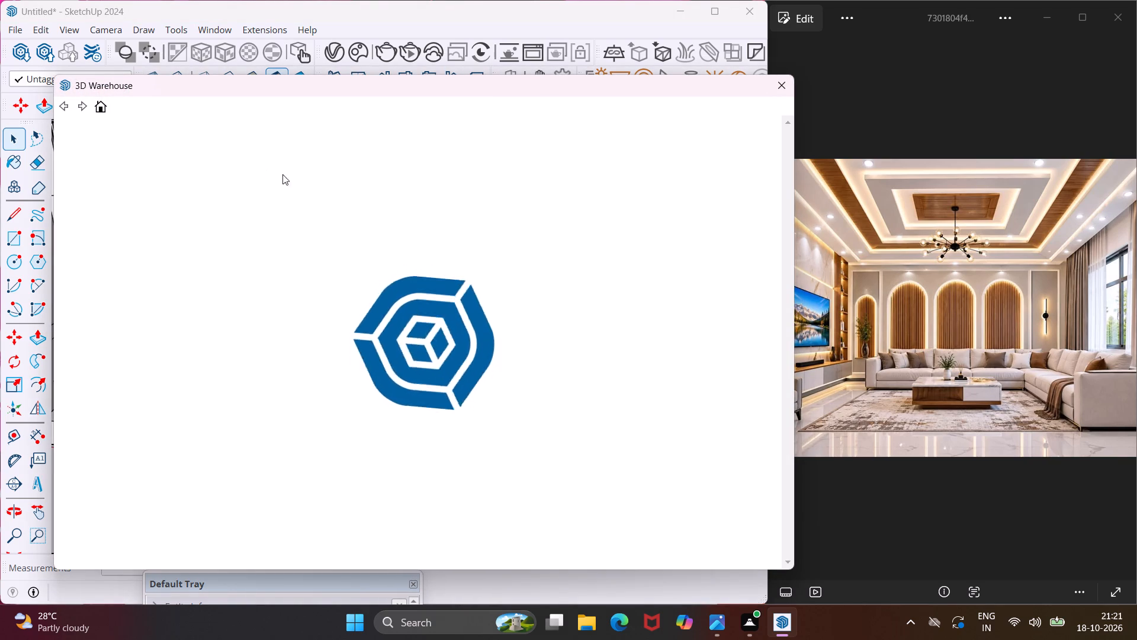
{"action": "left_click", "coordinate": [324, 139]}
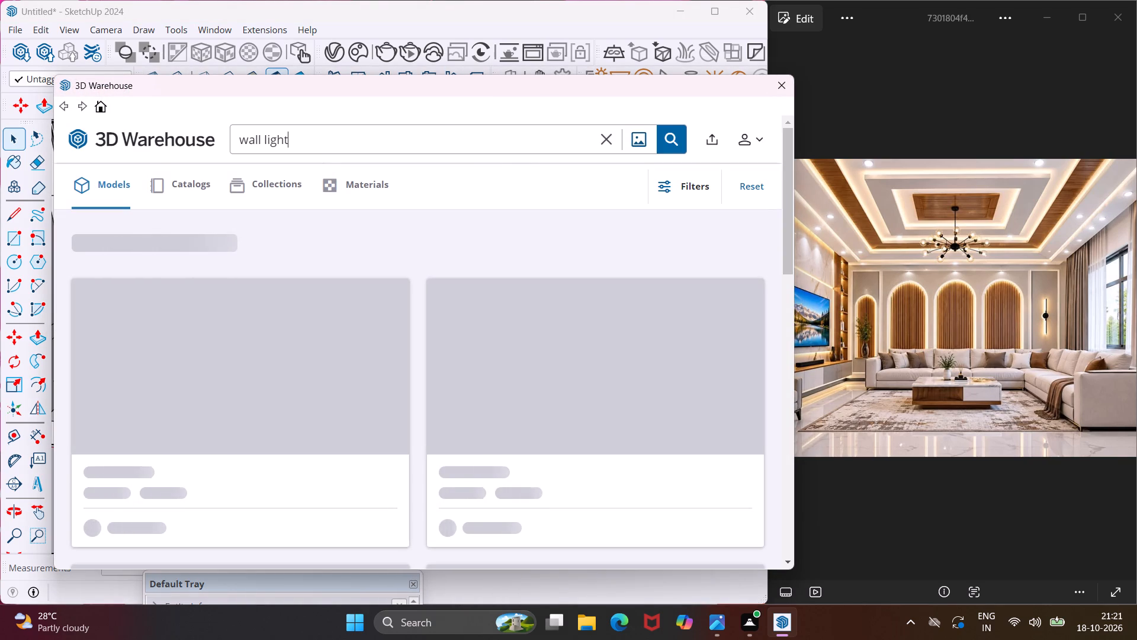
{"action": "key", "text": "BackSpace"}
{"action": "key", "text": "BackSpace"}
{"action": "key", "text": "BackSpace"}
{"action": "key", "text": "BackSpace"}
{"action": "key", "text": "BackSpace"}
{"action": "key", "text": "BackSpace"}
{"action": "key", "text": "BackSpace"}
{"action": "key", "text": "BackSpace"}
{"action": "key", "text": "BackSpace"}
{"action": "key", "text": "BackSpace"}
{"action": "key", "text": "BackSpace"}
{"action": "key", "text": "BackSpace"}
{"action": "key", "text": "BackSpace"}
{"action": "key", "text": "BackSpace"}
{"action": "key", "text": "BackSpace"}
{"action": "key", "text": "BackSpace"}
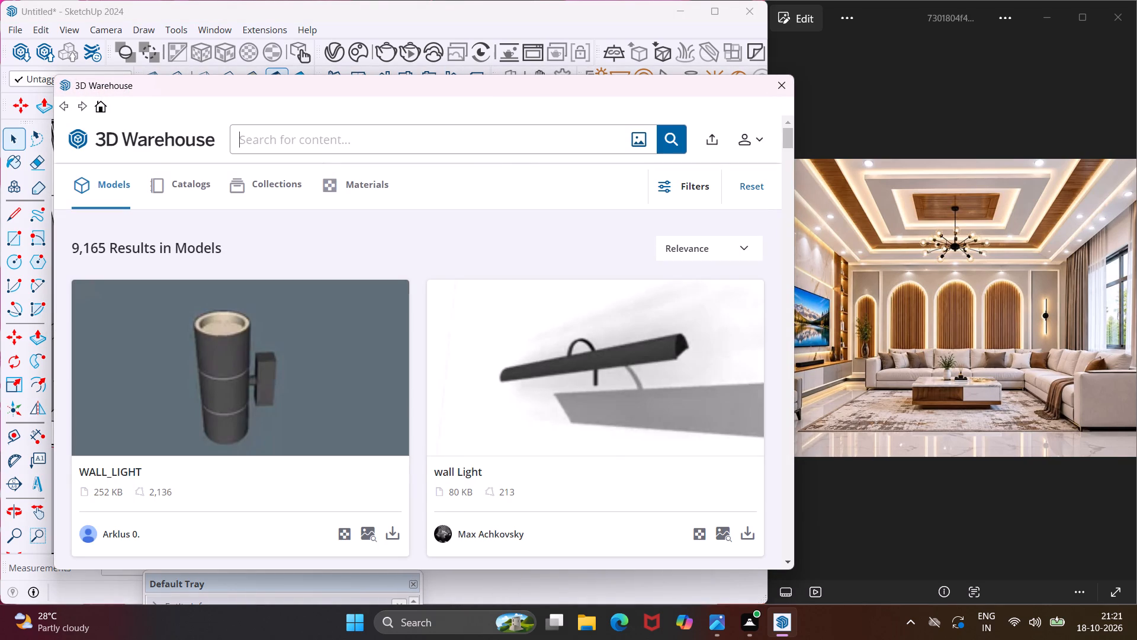
{"action": "type", "text": "wall t"}
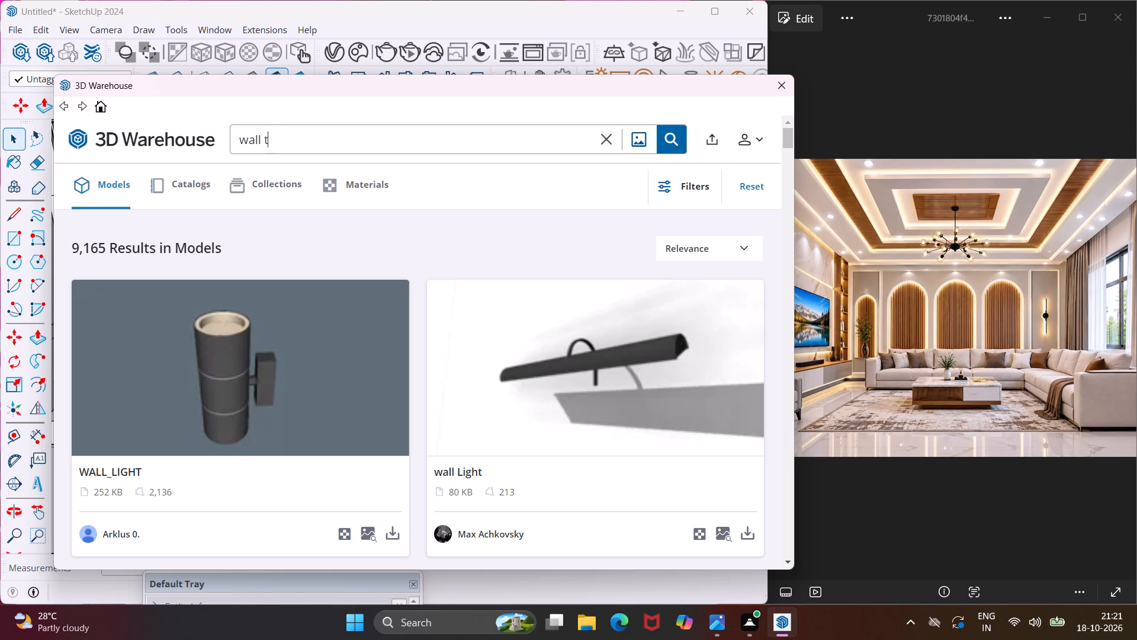
{"action": "key", "text": "v"}
{"action": "key", "text": "Return"}
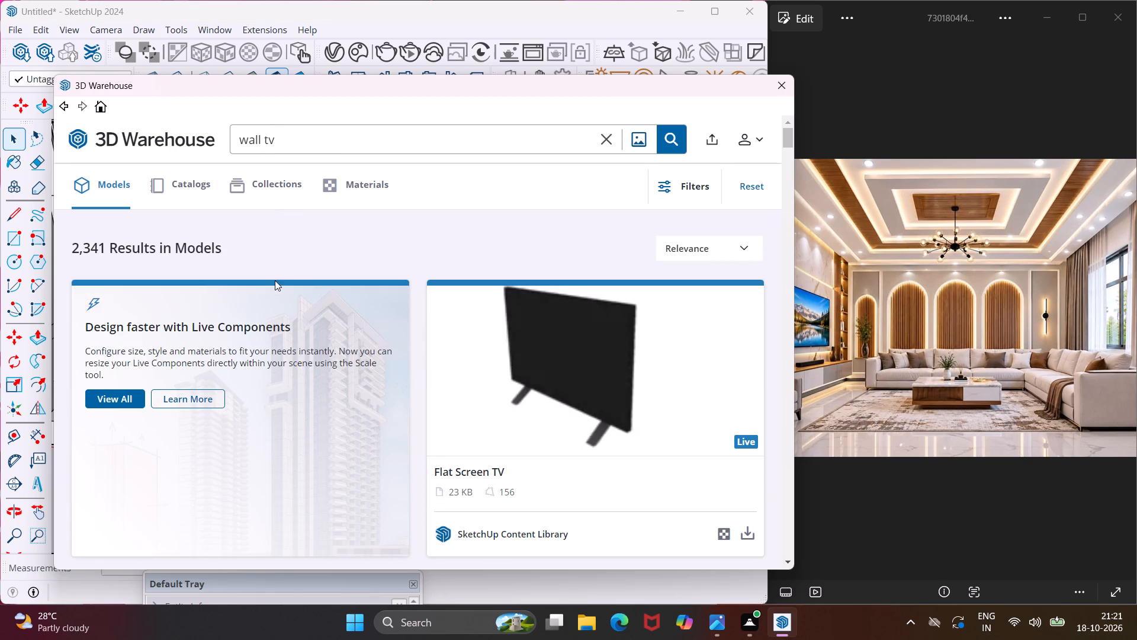
Look through the "wall tv" models for a television like the reference image's, loading more at the end of the list.
{"action": "scroll", "coordinate": [275, 280], "scroll_direction": "down", "scroll_amount": 8}
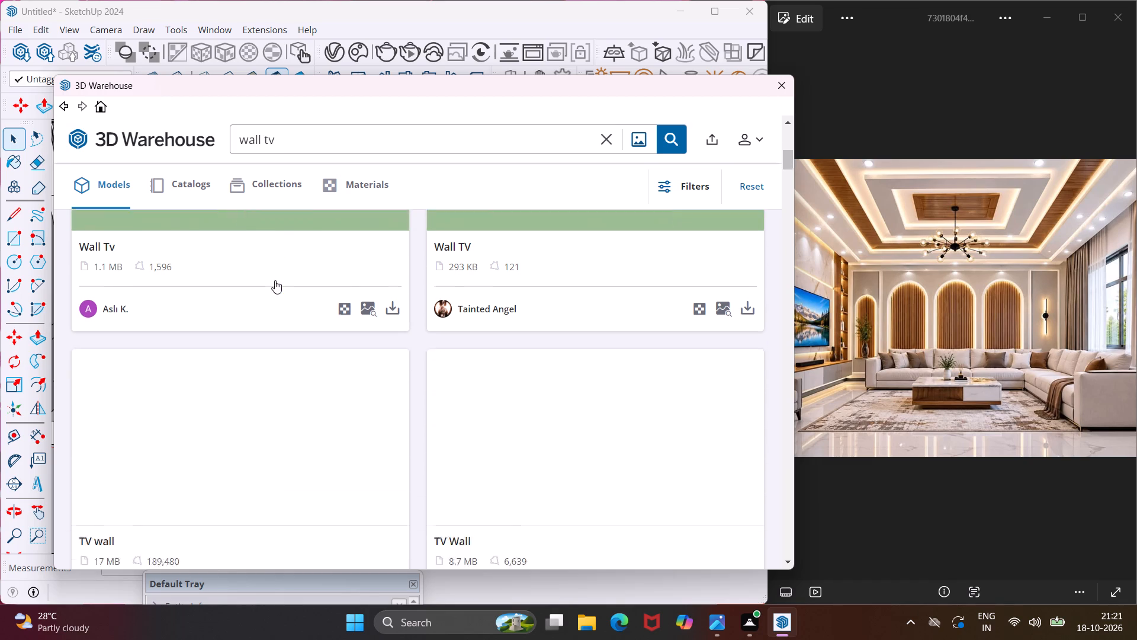
{"action": "scroll", "coordinate": [275, 280], "scroll_direction": "down", "scroll_amount": 6}
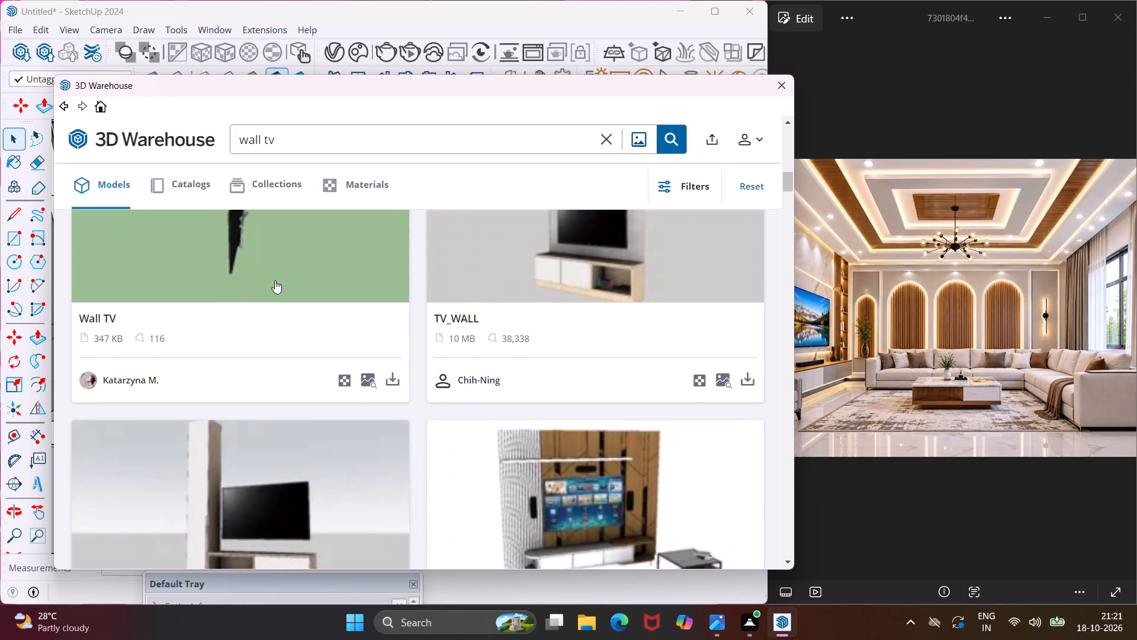
{"action": "scroll", "coordinate": [275, 280], "scroll_direction": "down", "scroll_amount": 11}
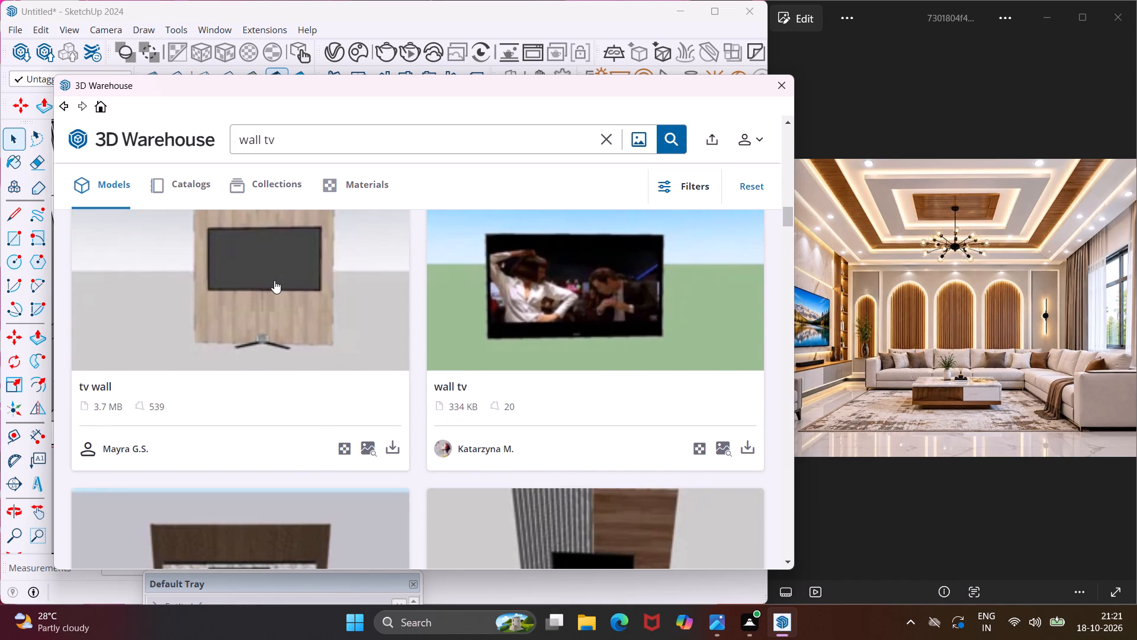
{"action": "scroll", "coordinate": [274, 280], "scroll_direction": "down", "scroll_amount": 7}
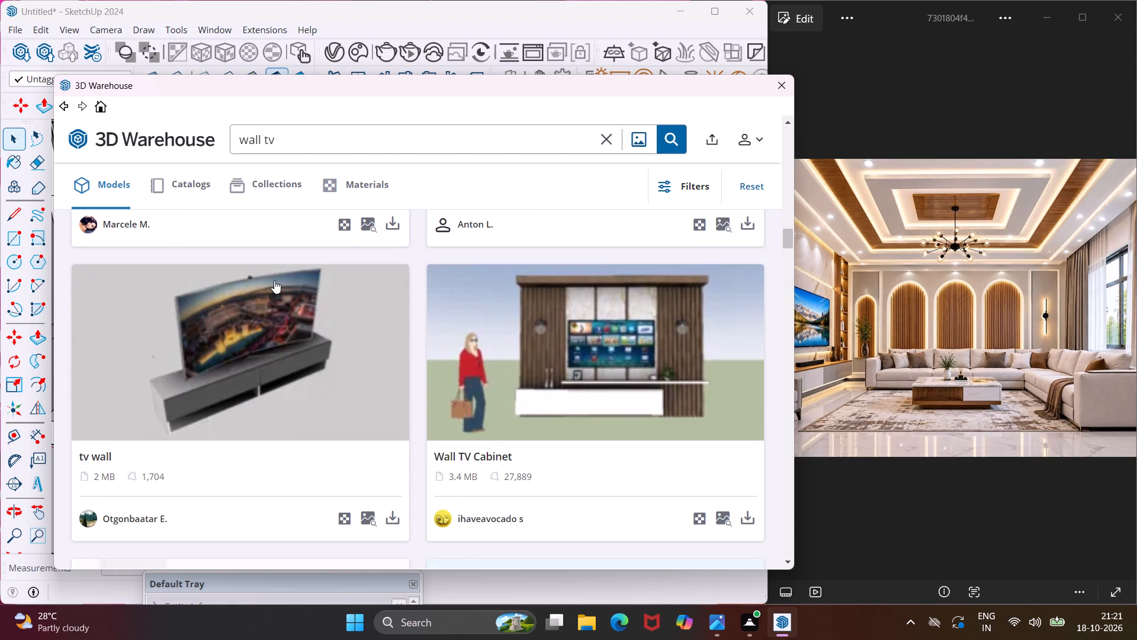
{"action": "scroll", "coordinate": [274, 280], "scroll_direction": "down", "scroll_amount": 16}
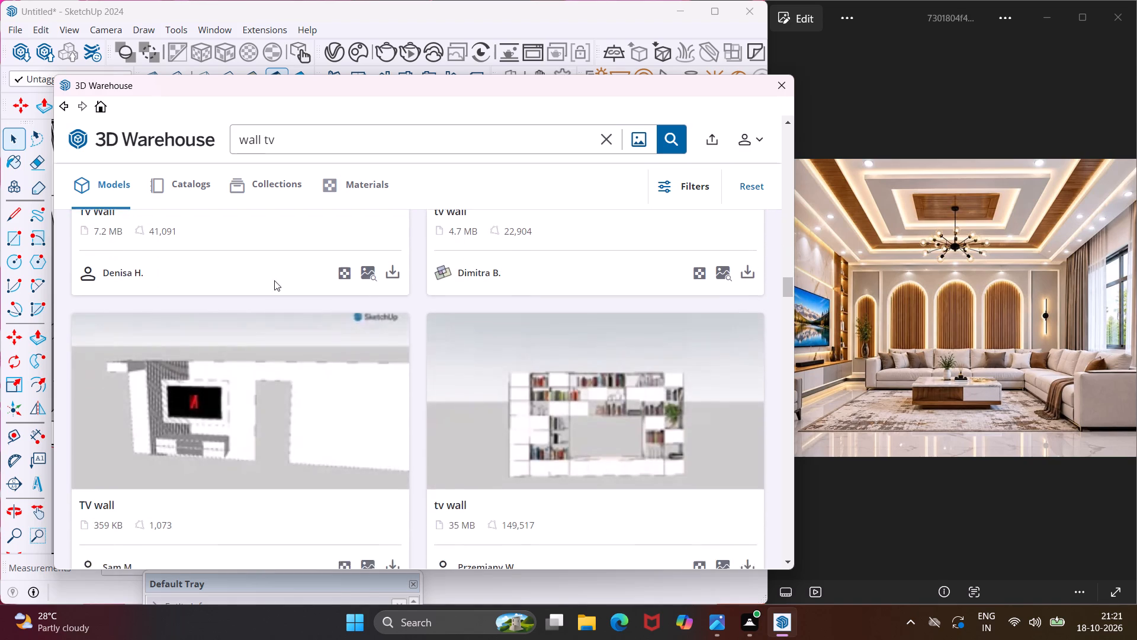
{"action": "scroll", "coordinate": [274, 280], "scroll_direction": "down", "scroll_amount": 5}
{"action": "scroll", "coordinate": [274, 280], "scroll_direction": "up", "scroll_amount": 2}
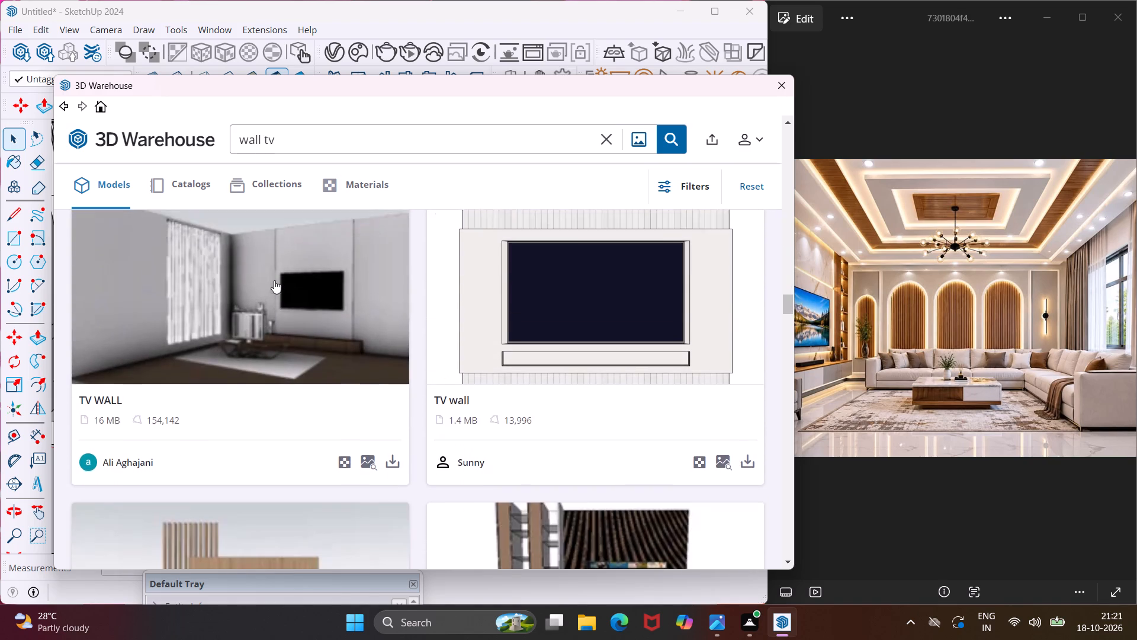
{"action": "scroll", "coordinate": [274, 280], "scroll_direction": "down", "scroll_amount": 8}
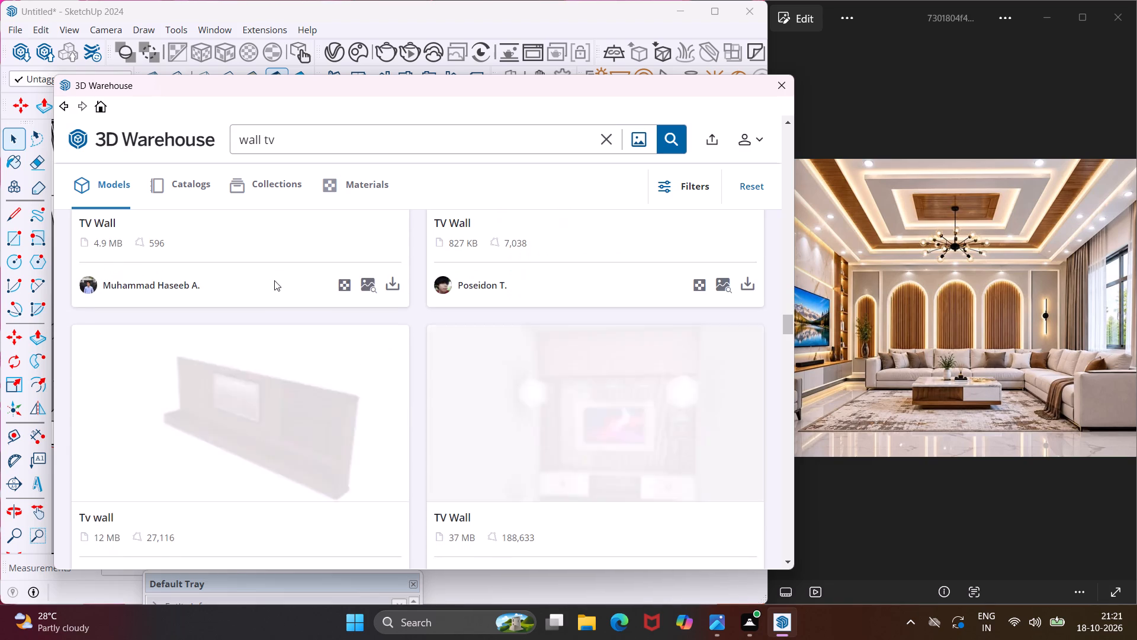
{"action": "scroll", "coordinate": [274, 280], "scroll_direction": "down", "scroll_amount": 8}
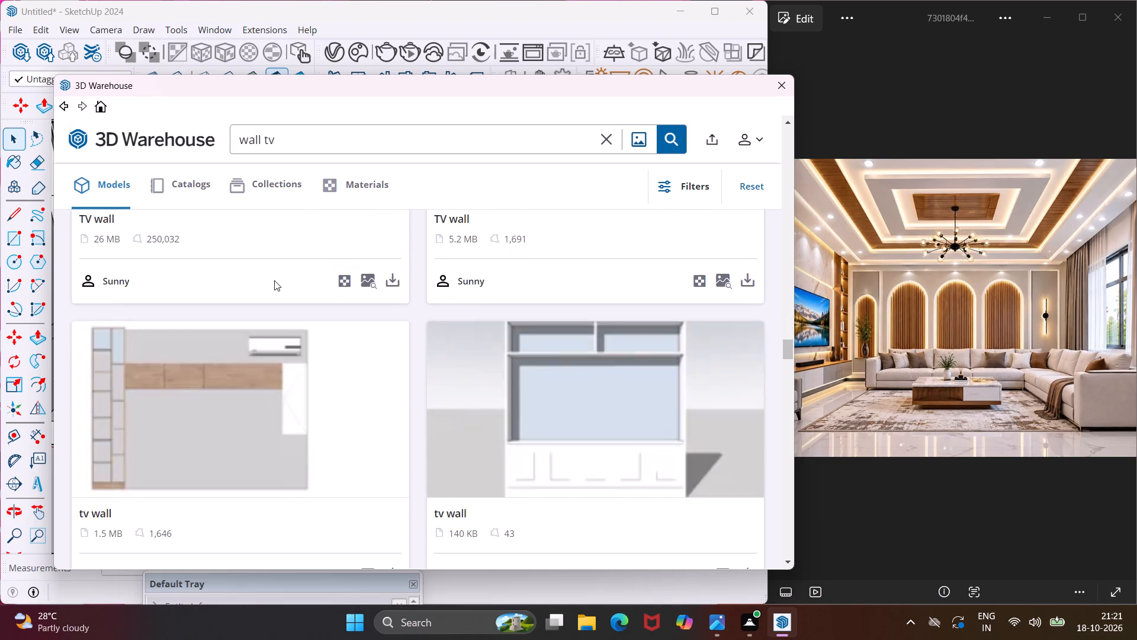
{"action": "scroll", "coordinate": [274, 280], "scroll_direction": "down", "scroll_amount": 8}
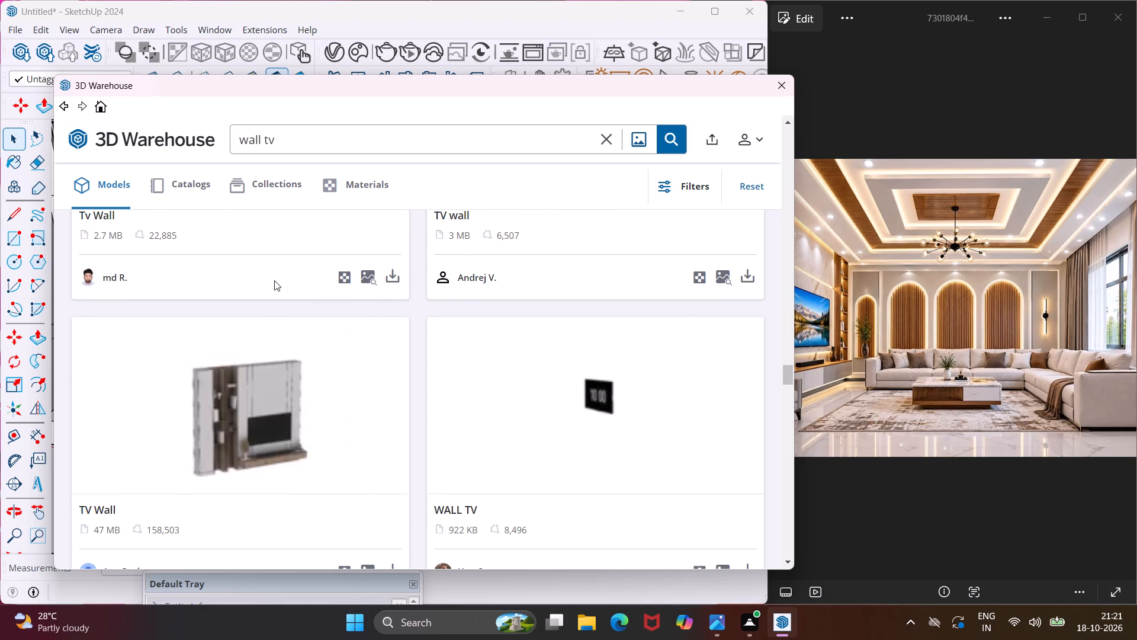
{"action": "scroll", "coordinate": [274, 280], "scroll_direction": "down", "scroll_amount": 9}
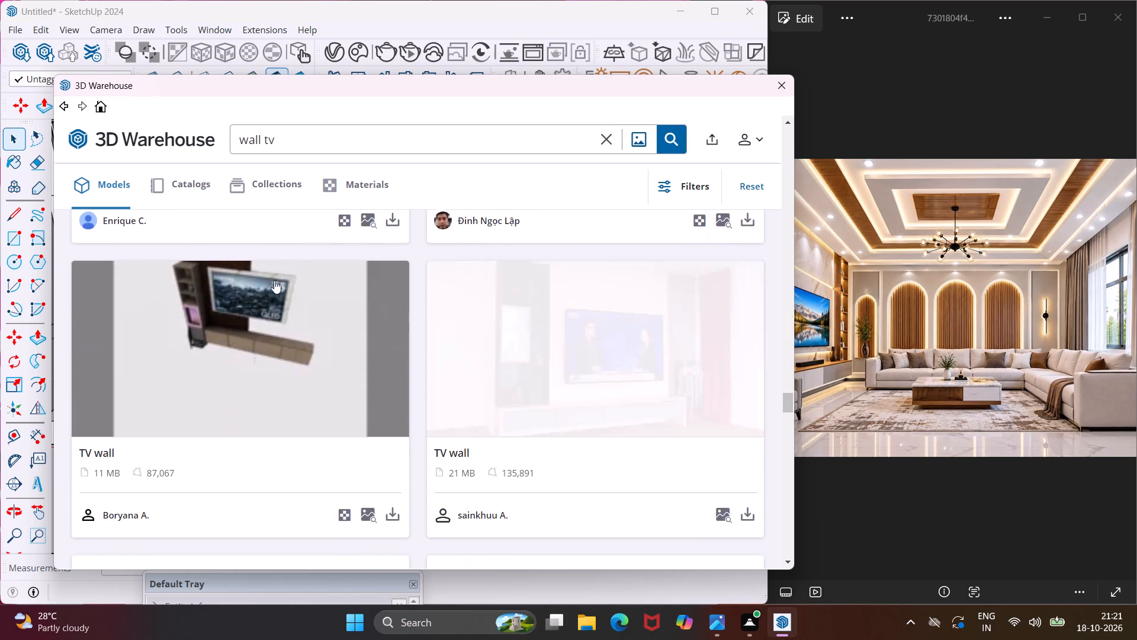
{"action": "scroll", "coordinate": [274, 280], "scroll_direction": "down", "scroll_amount": 7}
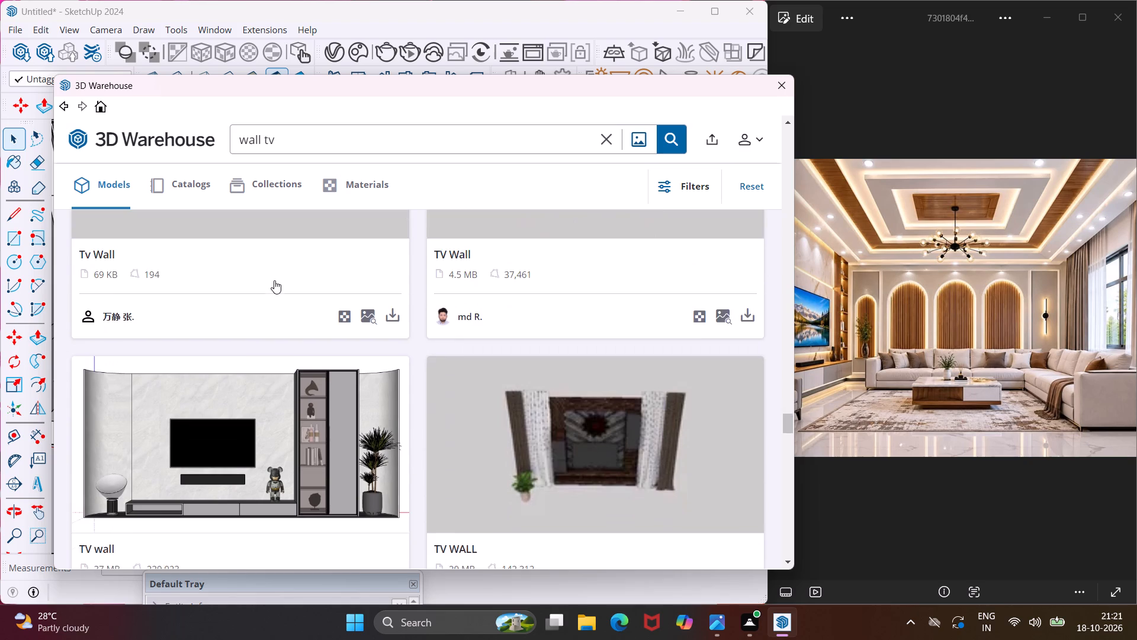
{"action": "scroll", "coordinate": [274, 280], "scroll_direction": "down", "scroll_amount": 8}
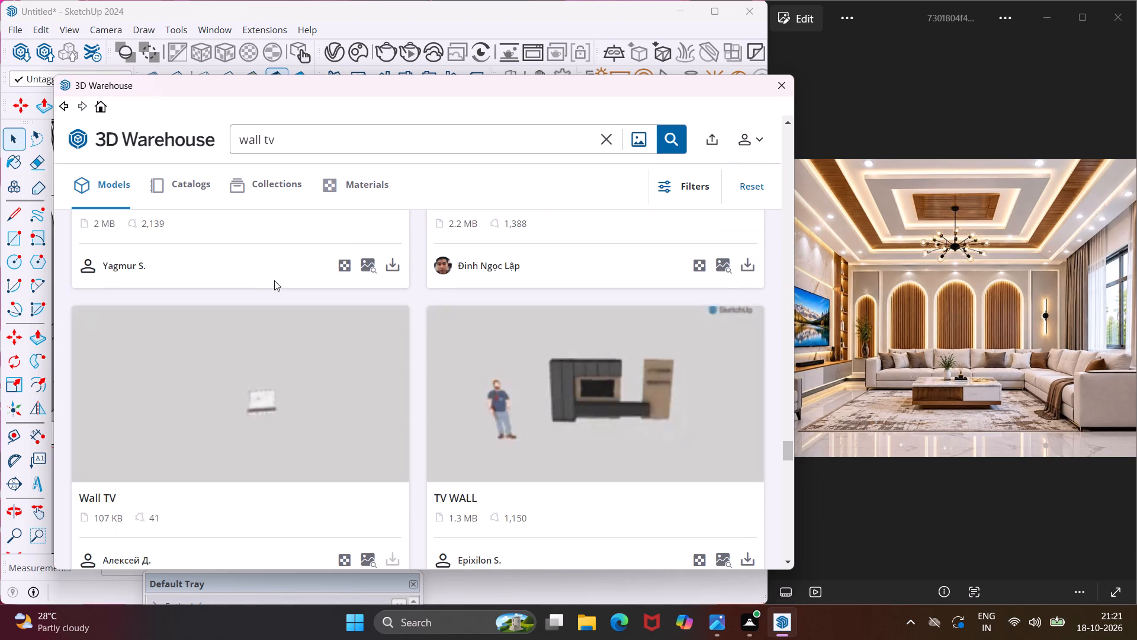
{"action": "scroll", "coordinate": [274, 280], "scroll_direction": "down", "scroll_amount": 10}
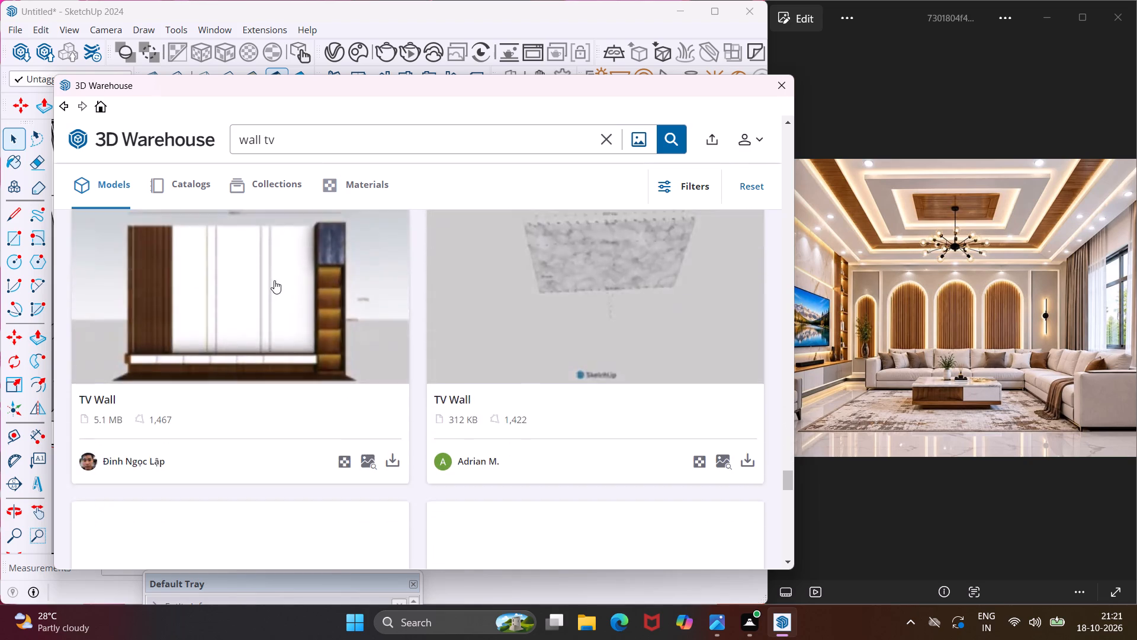
{"action": "scroll", "coordinate": [274, 280], "scroll_direction": "down", "scroll_amount": 9}
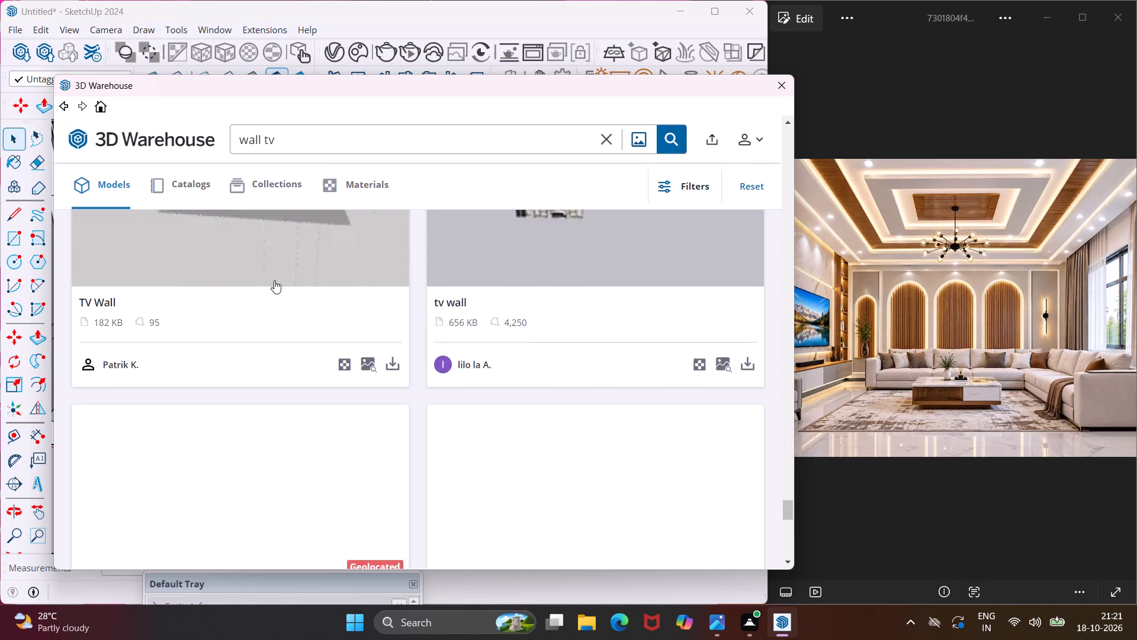
{"action": "scroll", "coordinate": [274, 280], "scroll_direction": "down", "scroll_amount": 5}
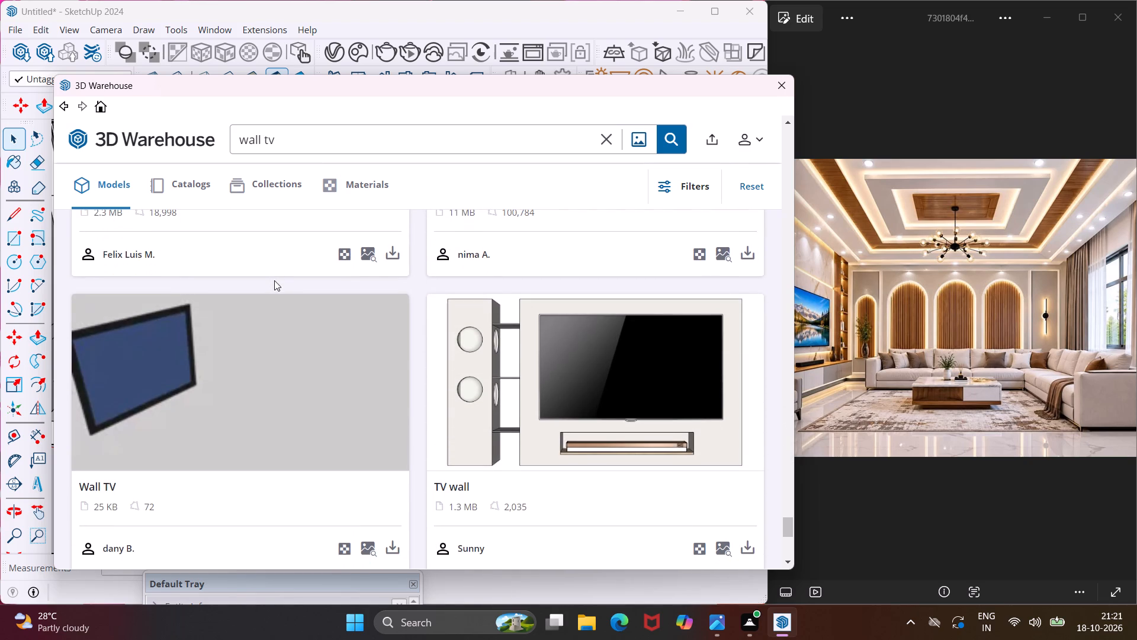
{"action": "scroll", "coordinate": [274, 280], "scroll_direction": "down", "scroll_amount": 4}
{"action": "scroll", "coordinate": [274, 280], "scroll_direction": "up", "scroll_amount": 3}
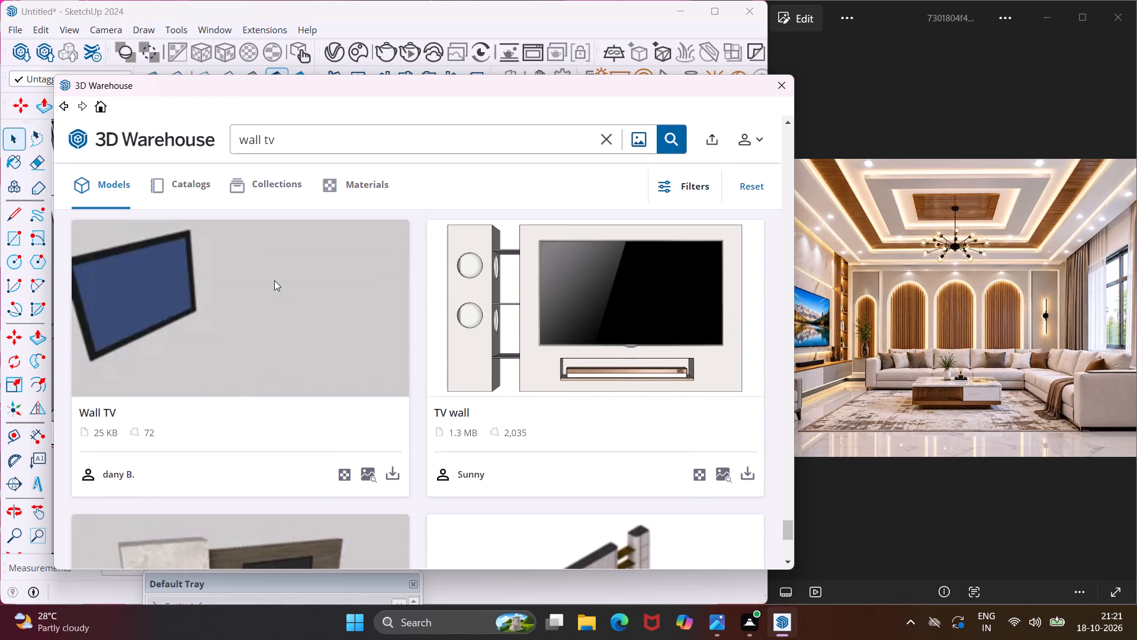
{"action": "scroll", "coordinate": [274, 280], "scroll_direction": "down", "scroll_amount": 3}
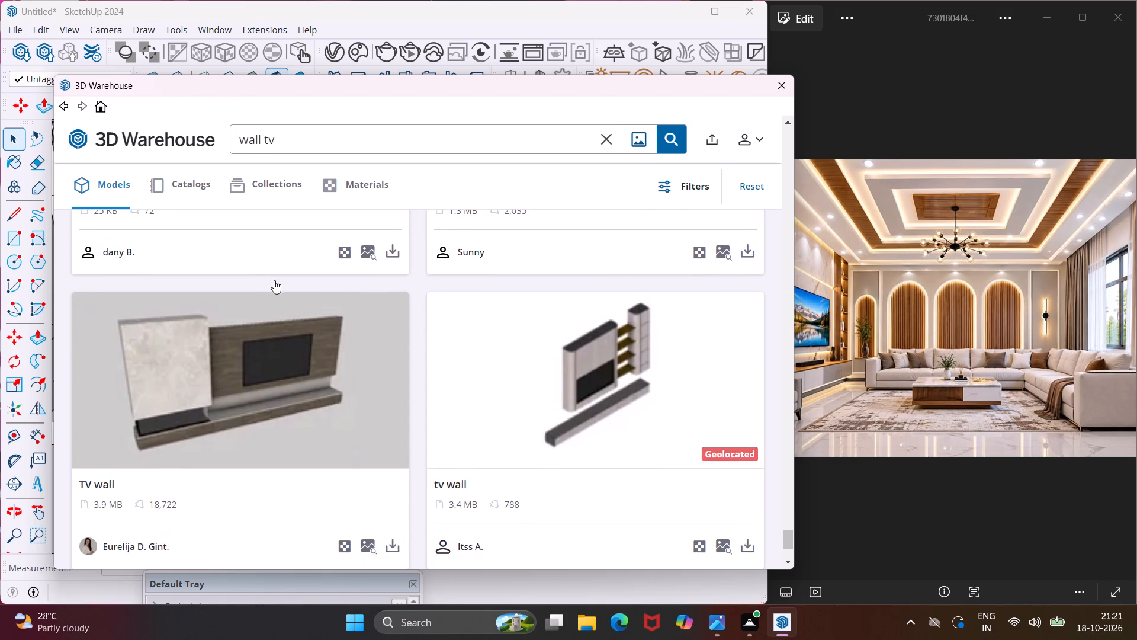
{"action": "scroll", "coordinate": [274, 280], "scroll_direction": "down", "scroll_amount": 4}
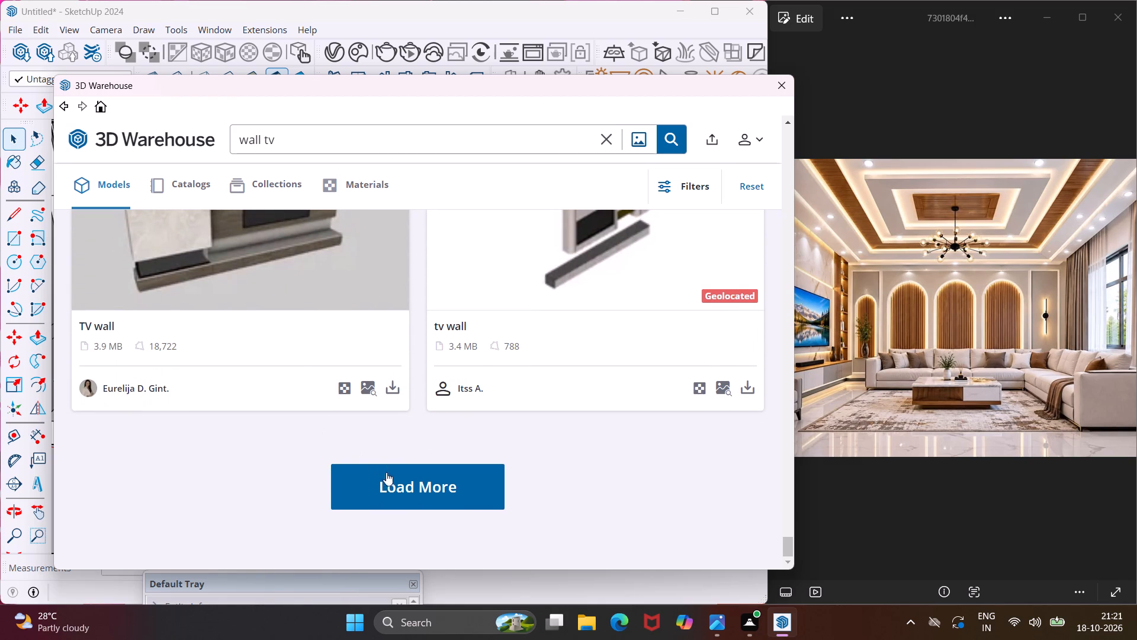
{"action": "left_click", "coordinate": [394, 486]}
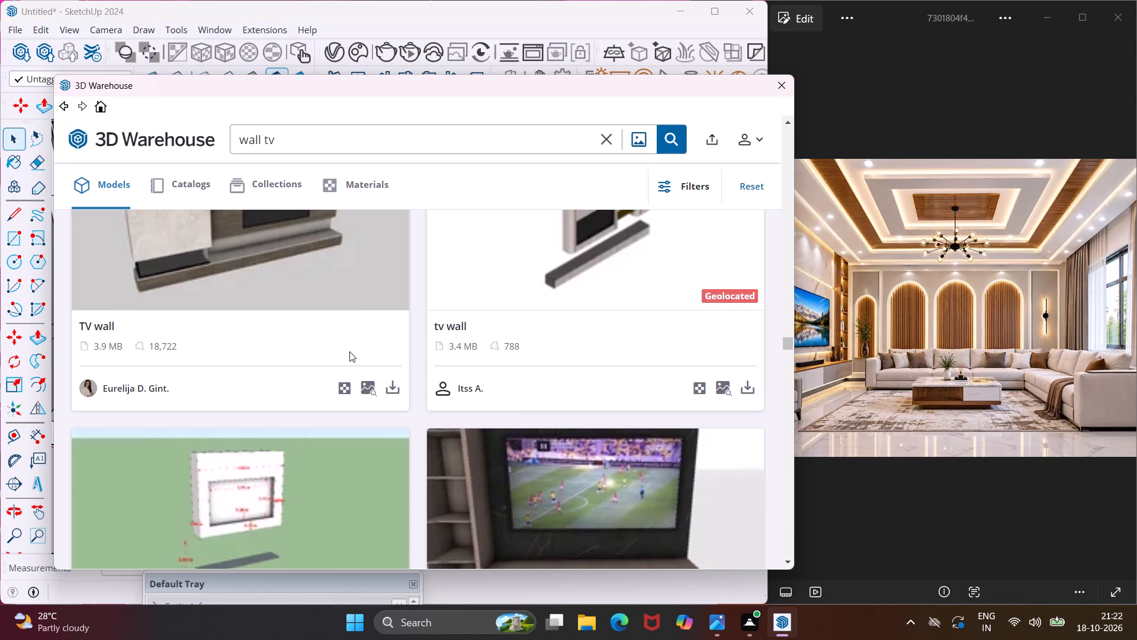
{"action": "scroll", "coordinate": [349, 351], "scroll_direction": "down", "scroll_amount": 6}
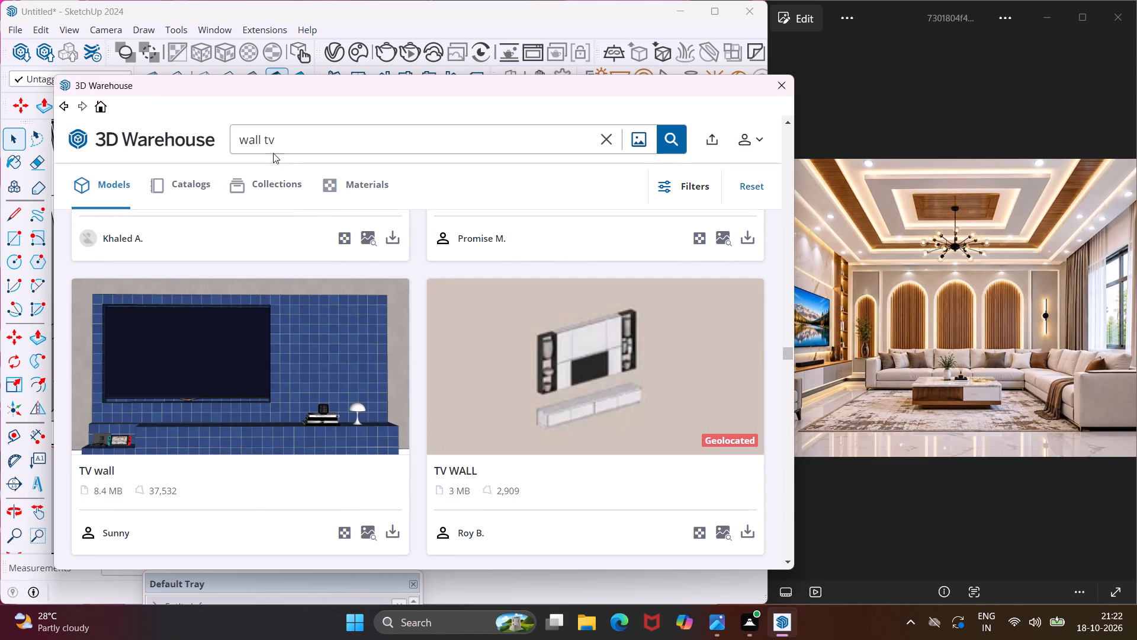
Shorten the 3D Warehouse search term to "tv" and run the model search again.
{"action": "left_click", "coordinate": [261, 137]}
{"action": "key", "text": "BackSpace"}
{"action": "key", "text": "BackSpace"}
{"action": "key", "text": "BackSpace"}
{"action": "key", "text": "BackSpace"}
{"action": "key", "text": "BackSpace"}
{"action": "key", "text": "BackSpace"}
{"action": "key", "text": "BackSpace"}
{"action": "key", "text": "BackSpace"}
{"action": "key", "text": "Return"}
Look through the "tv" models for a television like the reference image's, loading more at the end of the list.
{"action": "scroll", "coordinate": [275, 145], "scroll_direction": "down", "scroll_amount": 1}
{"action": "scroll", "coordinate": [275, 197], "scroll_direction": "down", "scroll_amount": 1}
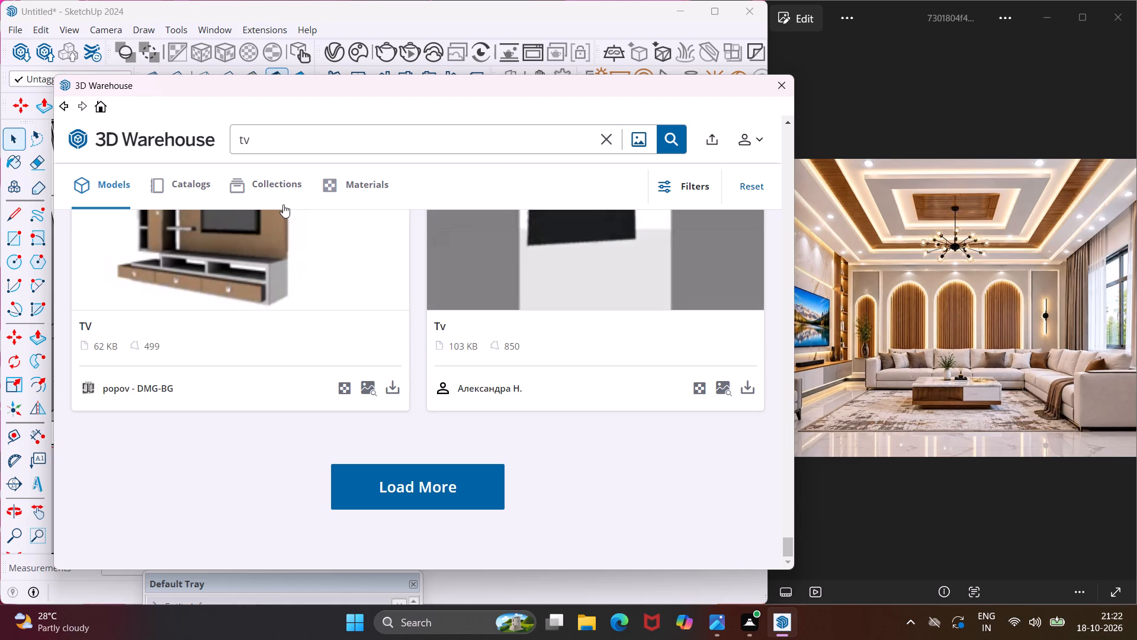
{"action": "left_click", "coordinate": [343, 500]}
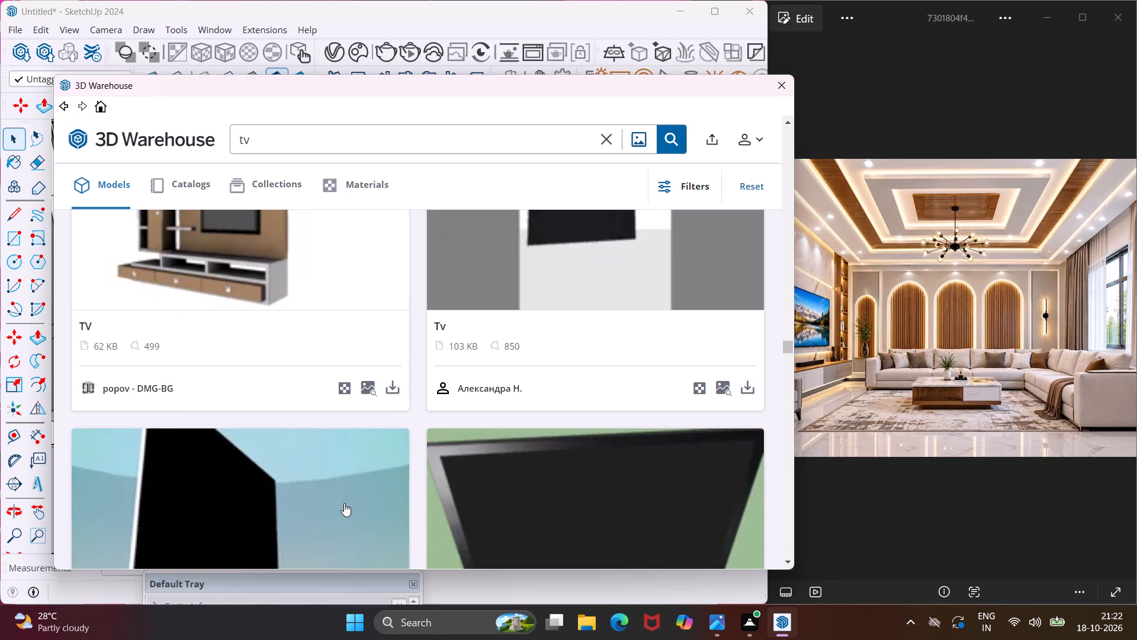
{"action": "scroll", "coordinate": [358, 482], "scroll_direction": "down", "scroll_amount": 4}
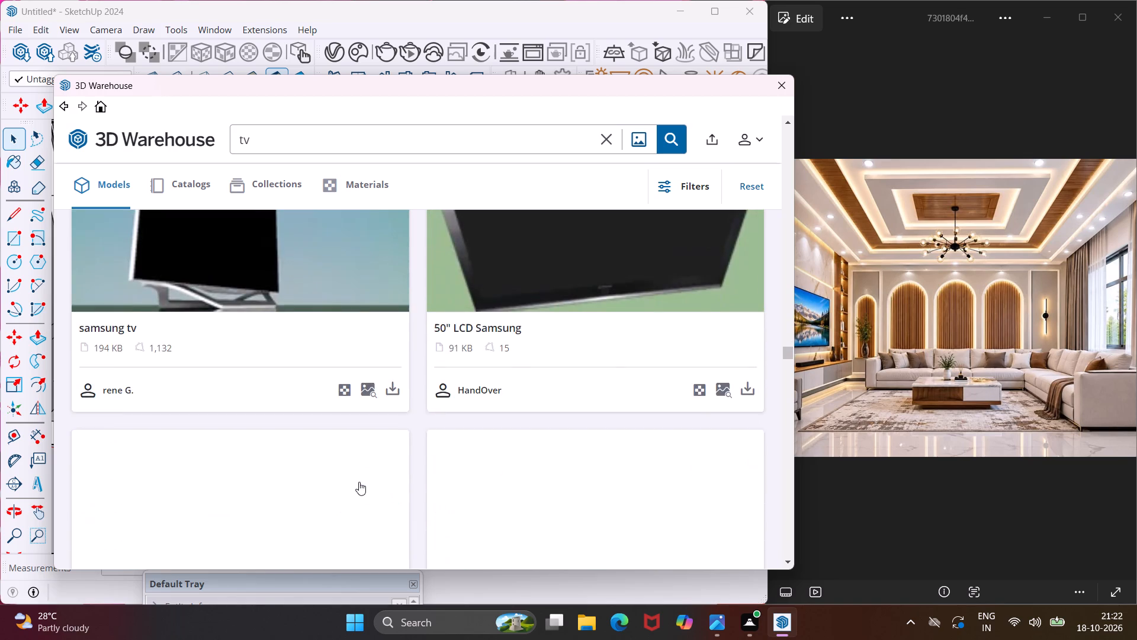
{"action": "scroll", "coordinate": [359, 482], "scroll_direction": "down", "scroll_amount": 4}
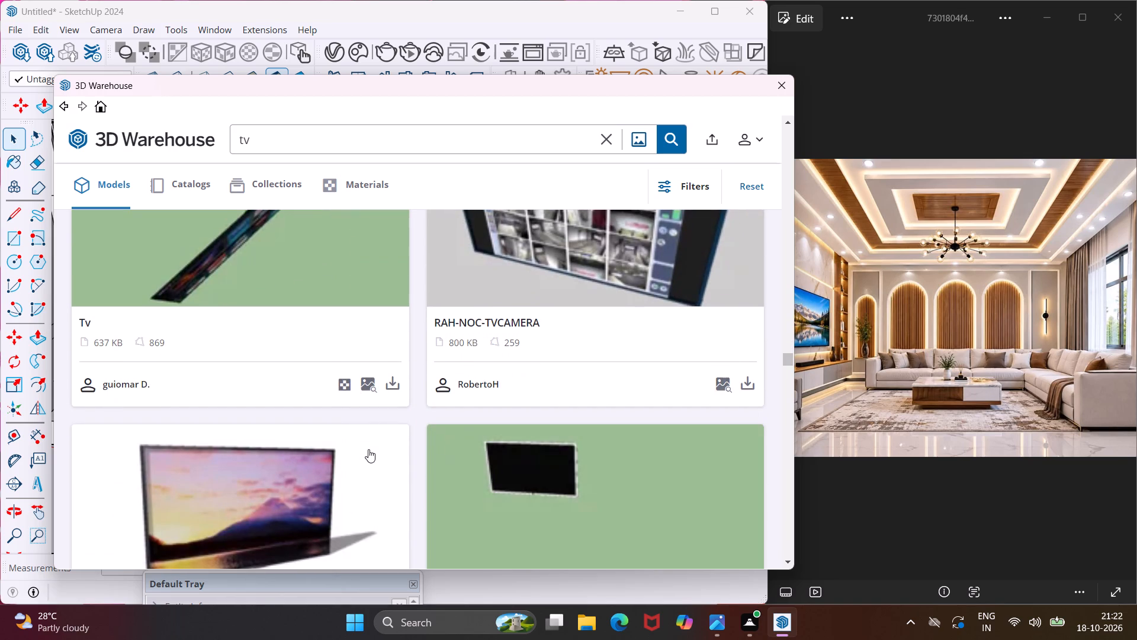
{"action": "scroll", "coordinate": [368, 449], "scroll_direction": "up", "scroll_amount": 2}
{"action": "scroll", "coordinate": [368, 449], "scroll_direction": "down", "scroll_amount": 3}
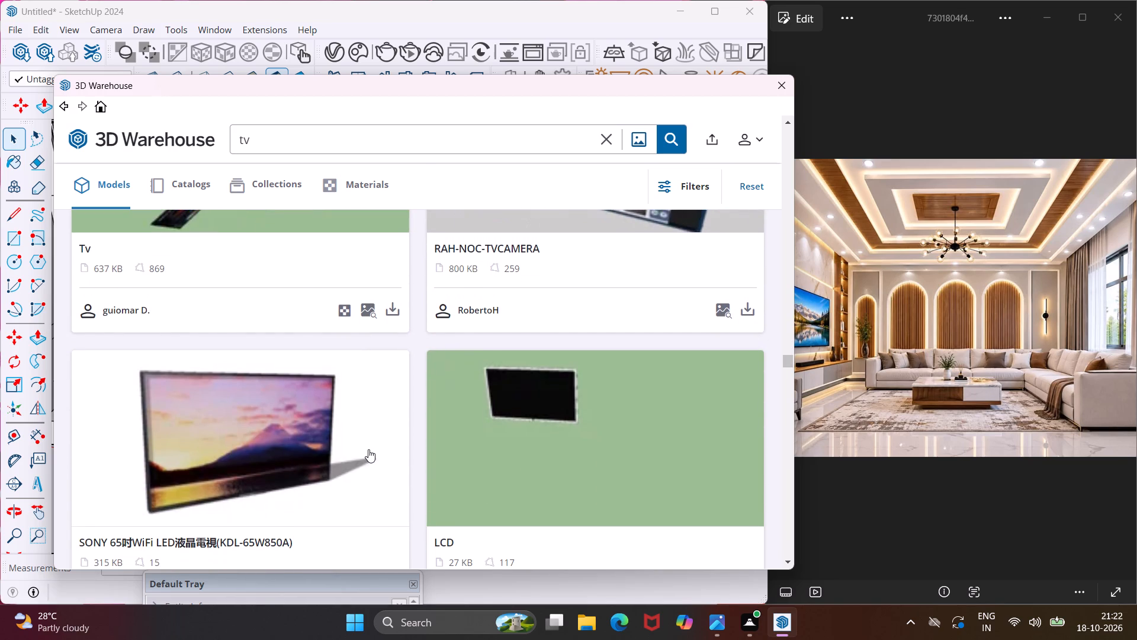
{"action": "scroll", "coordinate": [368, 449], "scroll_direction": "down", "scroll_amount": 2}
{"action": "scroll", "coordinate": [368, 449], "scroll_direction": "up", "scroll_amount": 4}
{"action": "scroll", "coordinate": [368, 449], "scroll_direction": "down", "scroll_amount": 6}
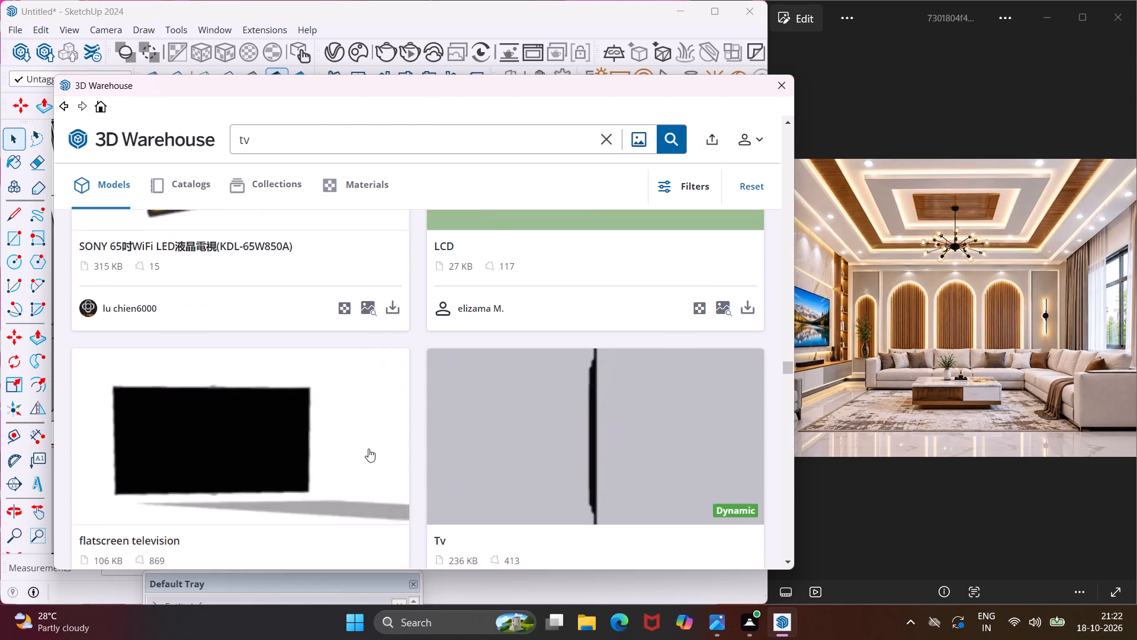
{"action": "scroll", "coordinate": [368, 449], "scroll_direction": "down", "scroll_amount": 1}
{"action": "scroll", "coordinate": [368, 449], "scroll_direction": "up", "scroll_amount": 1}
{"action": "scroll", "coordinate": [368, 449], "scroll_direction": "down", "scroll_amount": 9}
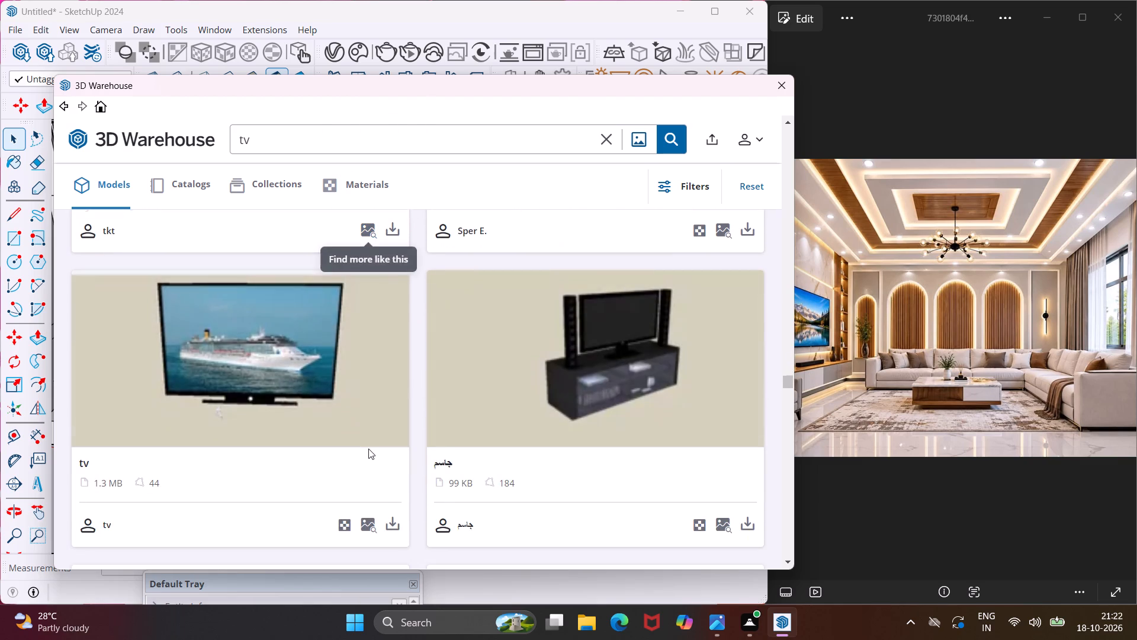
{"action": "scroll", "coordinate": [368, 449], "scroll_direction": "down", "scroll_amount": 1}
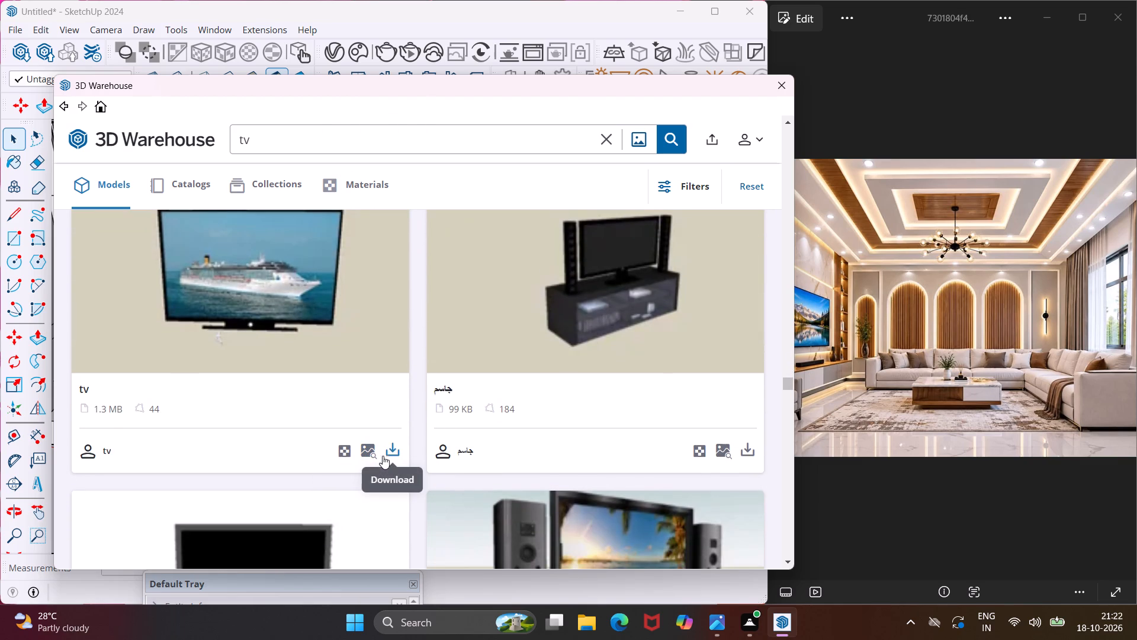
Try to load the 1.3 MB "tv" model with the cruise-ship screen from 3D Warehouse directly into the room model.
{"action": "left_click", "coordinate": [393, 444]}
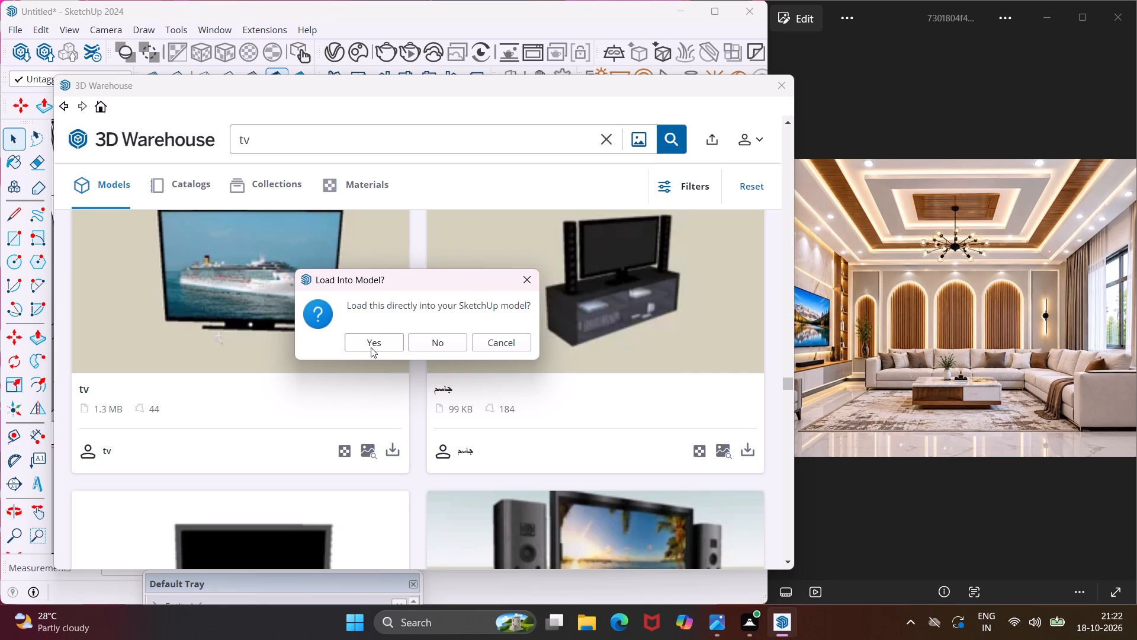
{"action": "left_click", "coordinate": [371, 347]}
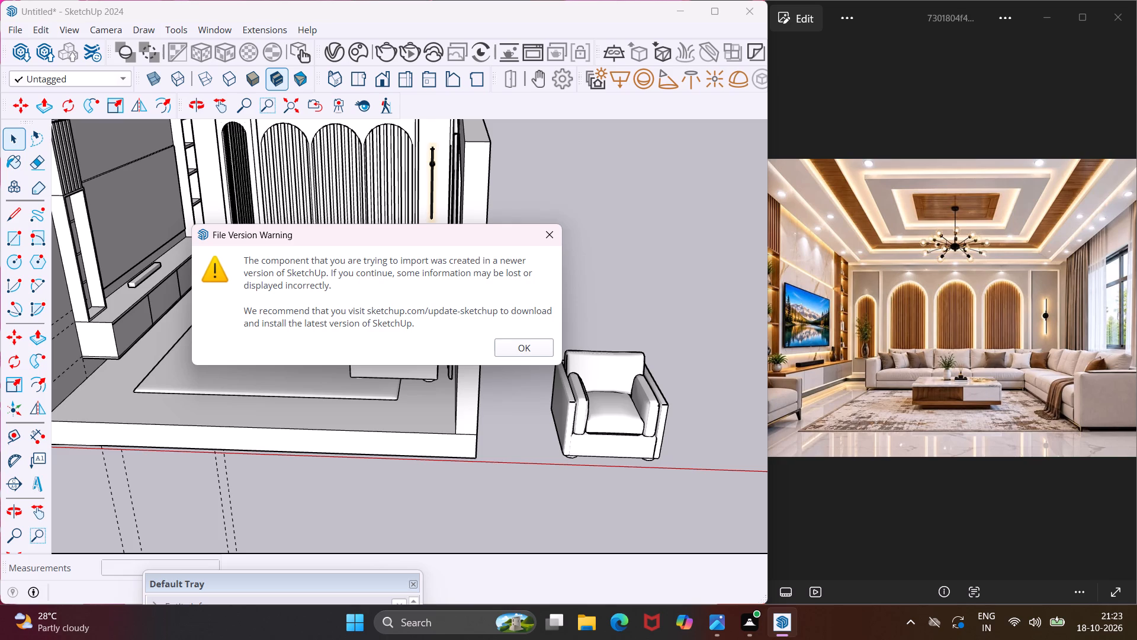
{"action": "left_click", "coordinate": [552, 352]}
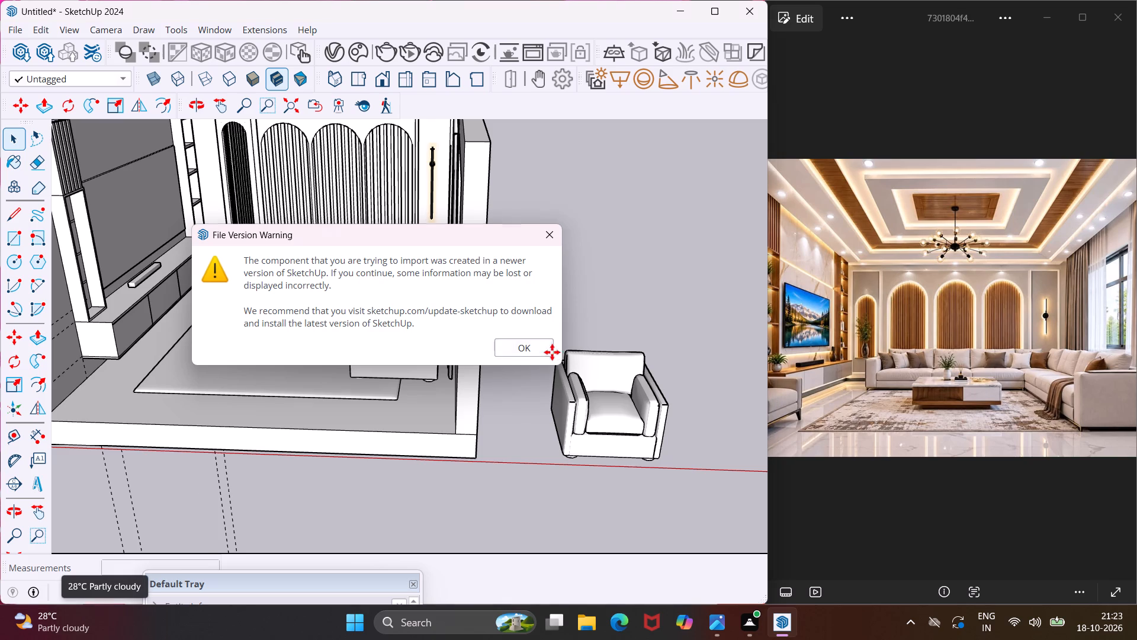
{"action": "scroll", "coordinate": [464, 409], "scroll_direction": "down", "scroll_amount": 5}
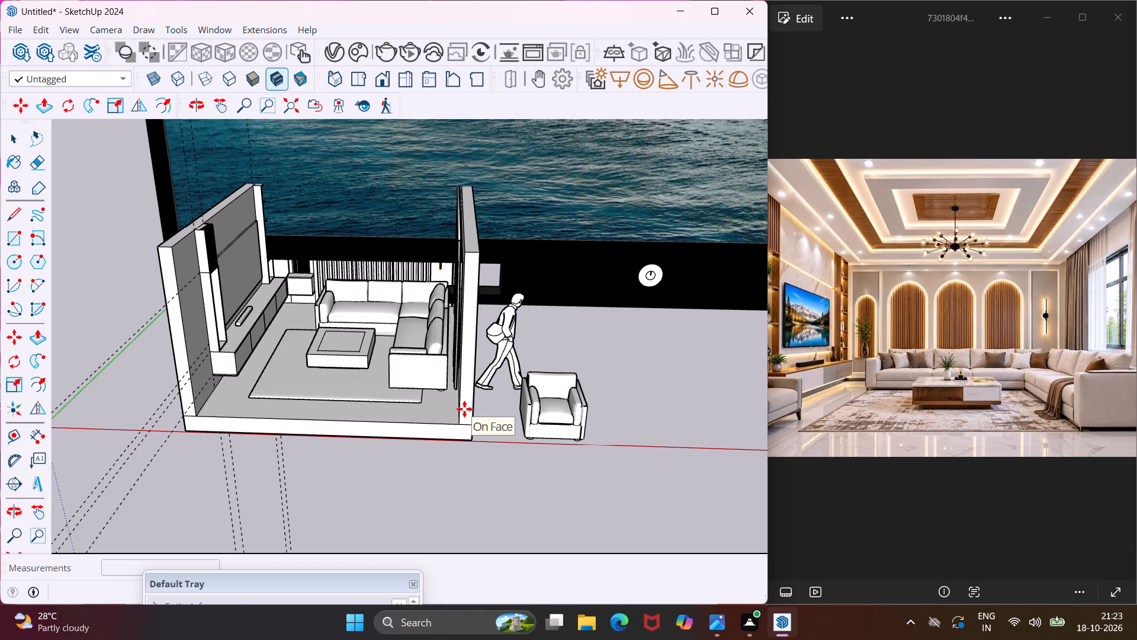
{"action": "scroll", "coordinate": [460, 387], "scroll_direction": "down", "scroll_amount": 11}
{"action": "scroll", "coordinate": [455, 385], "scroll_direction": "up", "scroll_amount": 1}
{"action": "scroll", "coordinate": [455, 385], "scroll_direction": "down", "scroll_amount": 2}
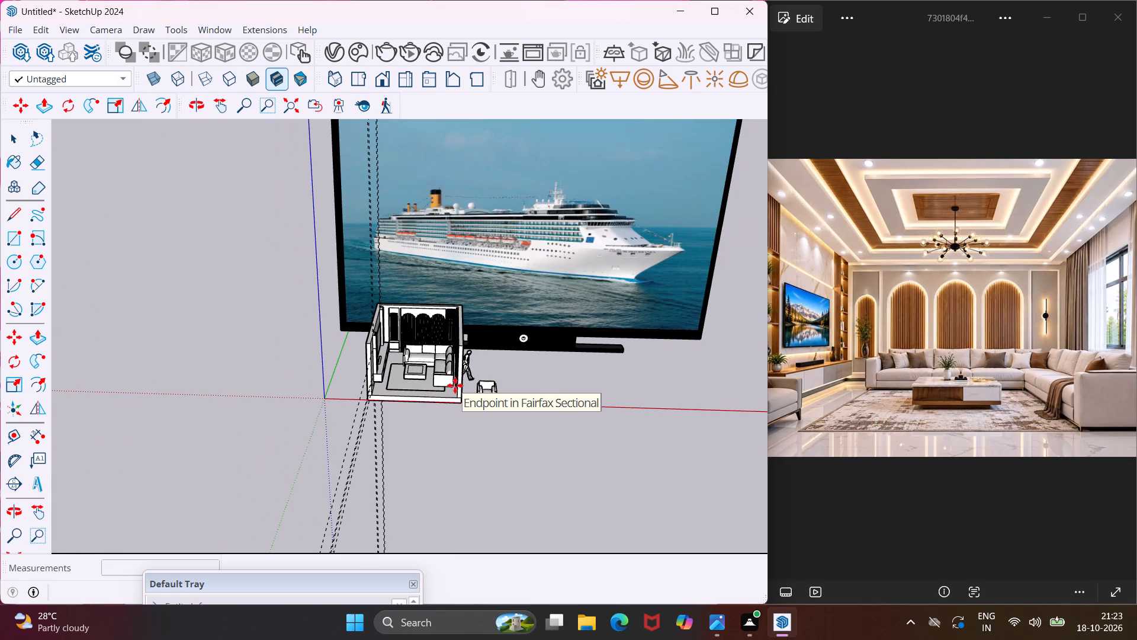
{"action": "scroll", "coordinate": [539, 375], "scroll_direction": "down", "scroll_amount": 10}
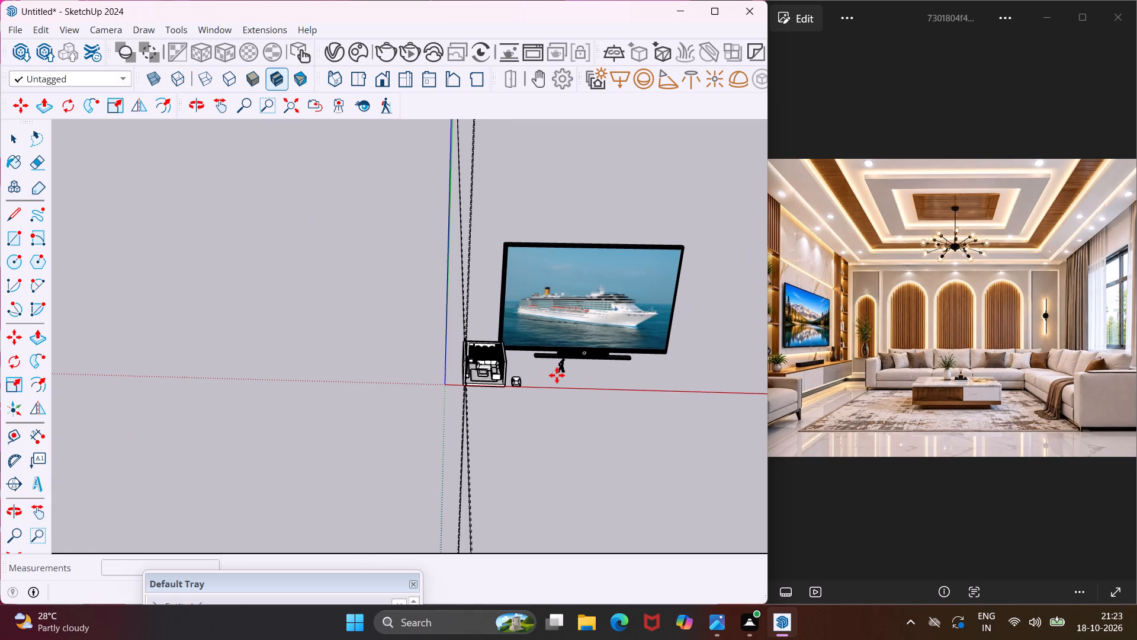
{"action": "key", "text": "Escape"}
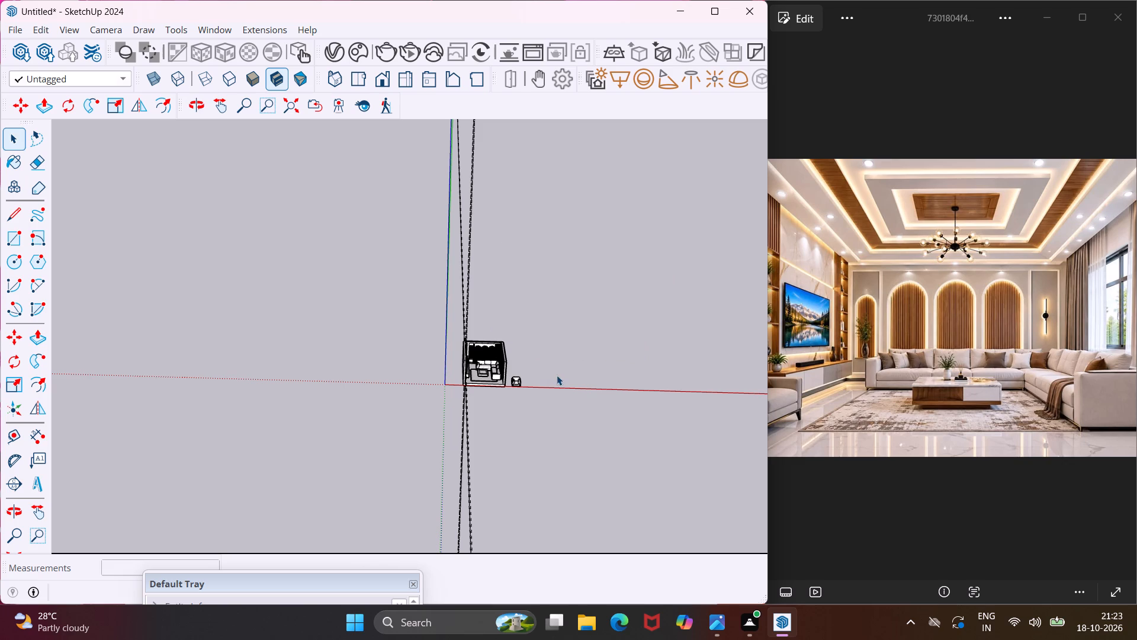
Delete all the construction guides from the model.
{"action": "scroll", "coordinate": [485, 385], "scroll_direction": "up", "scroll_amount": 11}
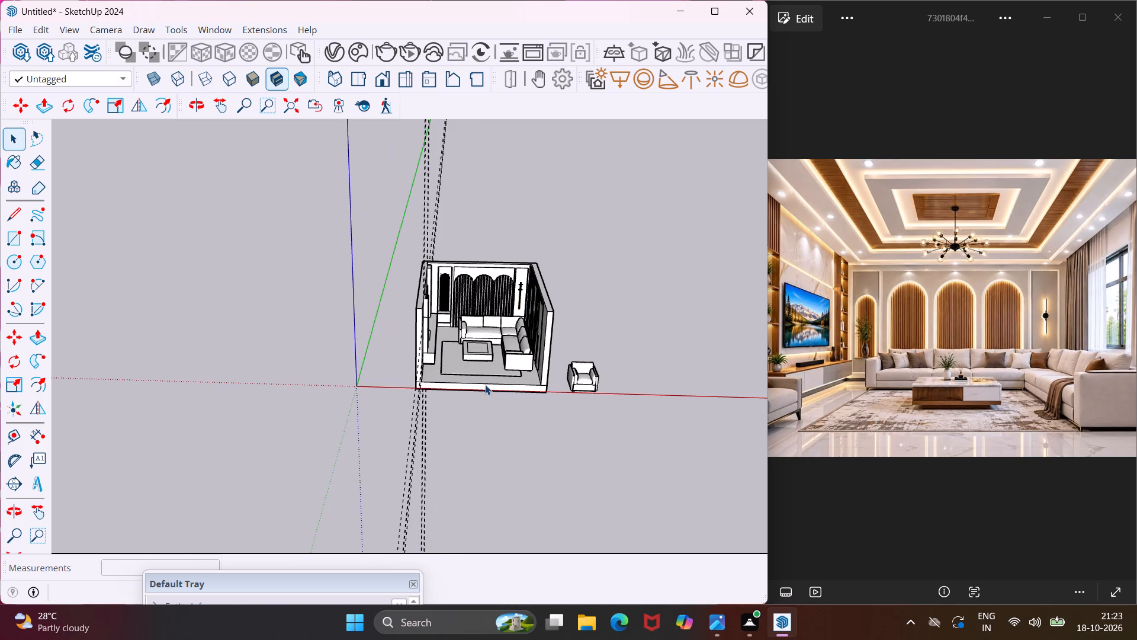
{"action": "middle_click_drag", "start_coordinate": [485, 385], "coordinate": [361, 367]}
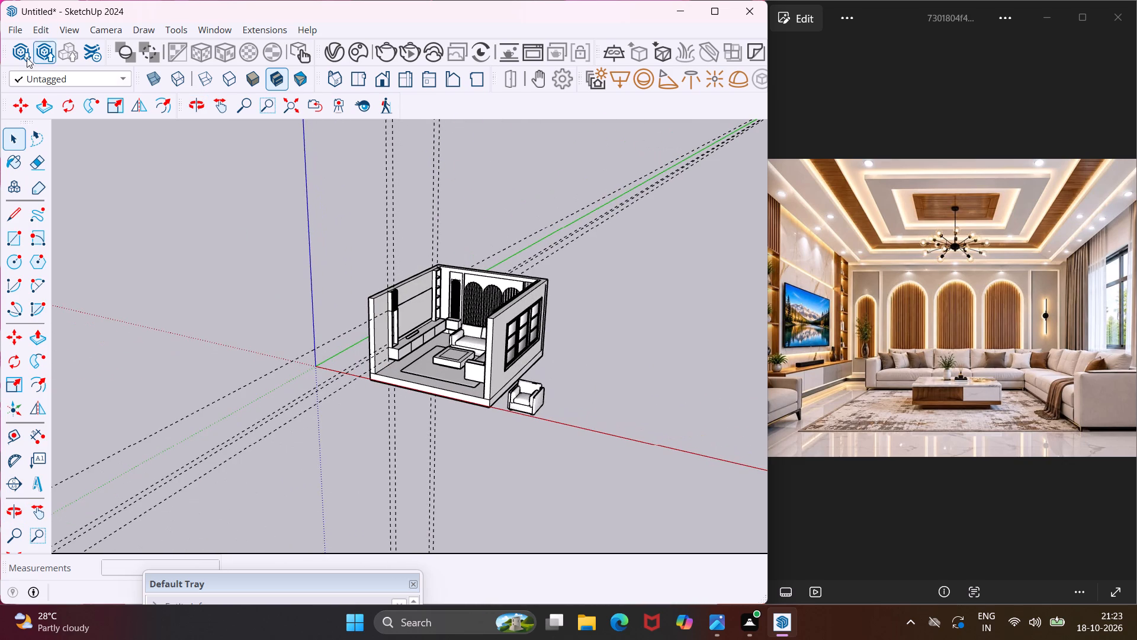
{"action": "left_click", "coordinate": [37, 28]}
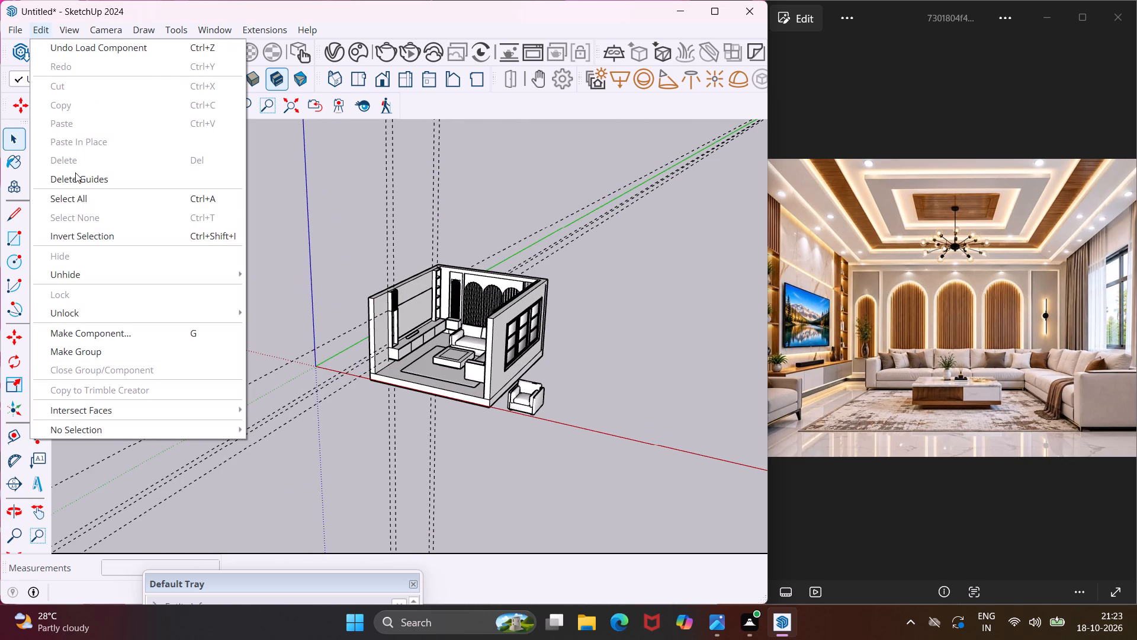
{"action": "left_click", "coordinate": [86, 183]}
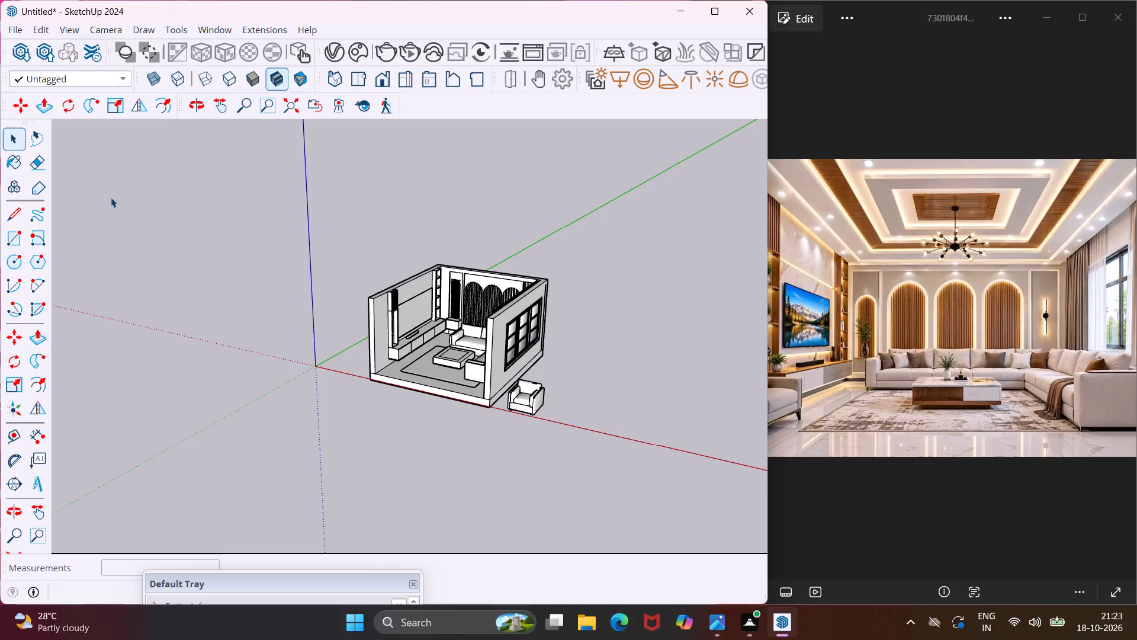
Rotate the armchair outside the room 90° about the vertical axis, turning its back towards the TV wall's side.
{"action": "scroll", "coordinate": [505, 399], "scroll_direction": "up", "scroll_amount": 4}
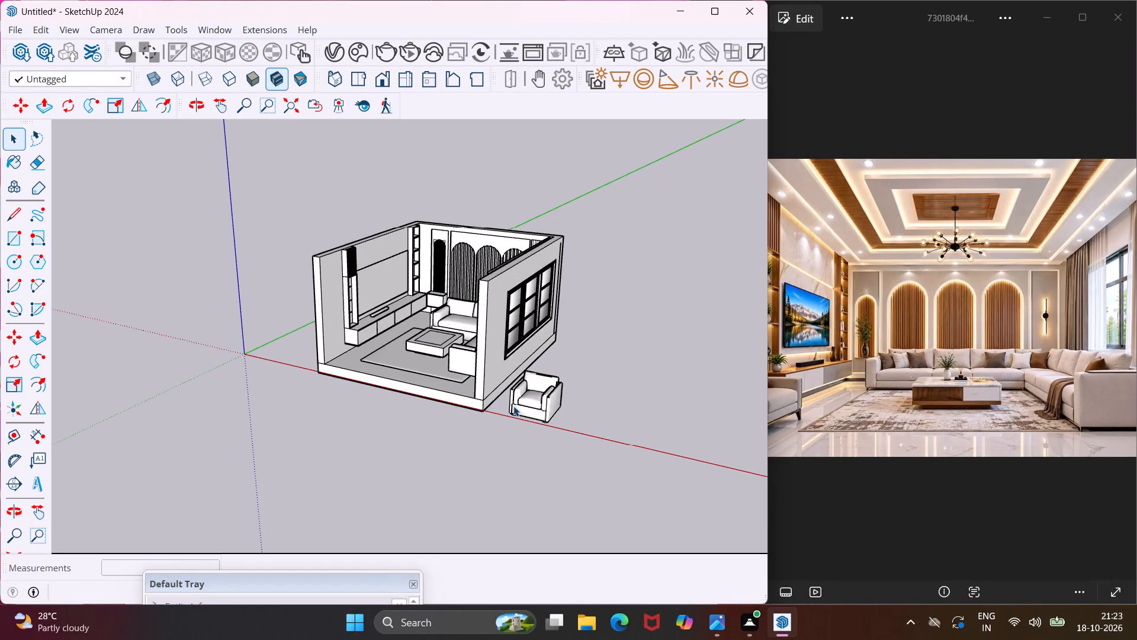
{"action": "left_click", "coordinate": [518, 406]}
{"action": "middle_click_drag", "start_coordinate": [518, 406], "coordinate": [631, 412]}
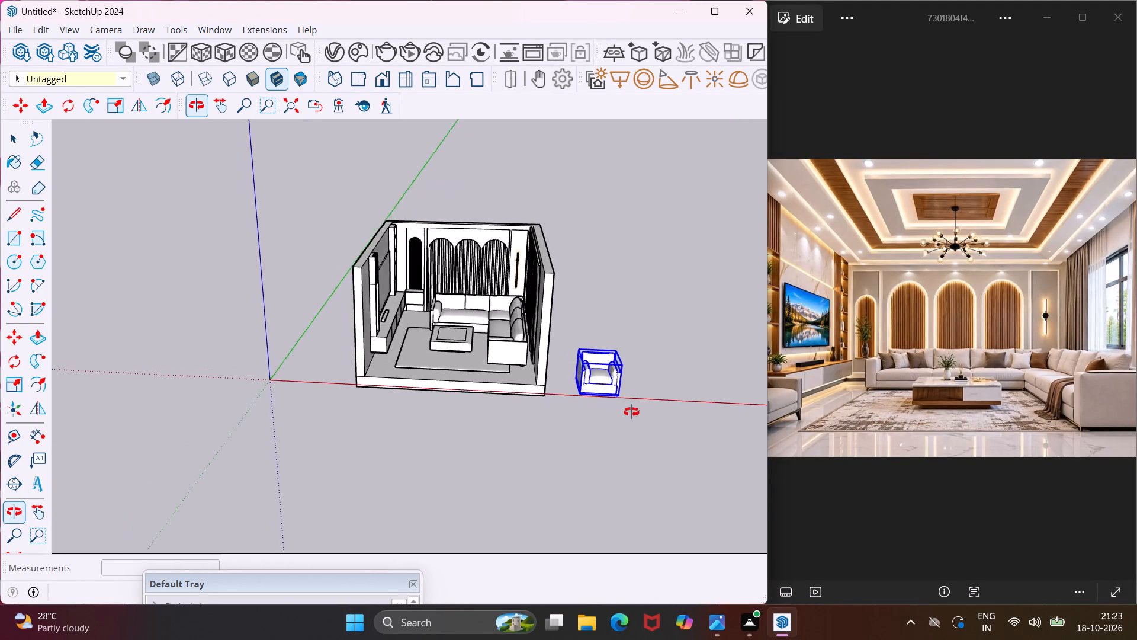
{"action": "middle_click_drag", "start_coordinate": [631, 412], "coordinate": [634, 412]}
{"action": "scroll", "coordinate": [634, 412], "scroll_direction": "up", "scroll_amount": 1}
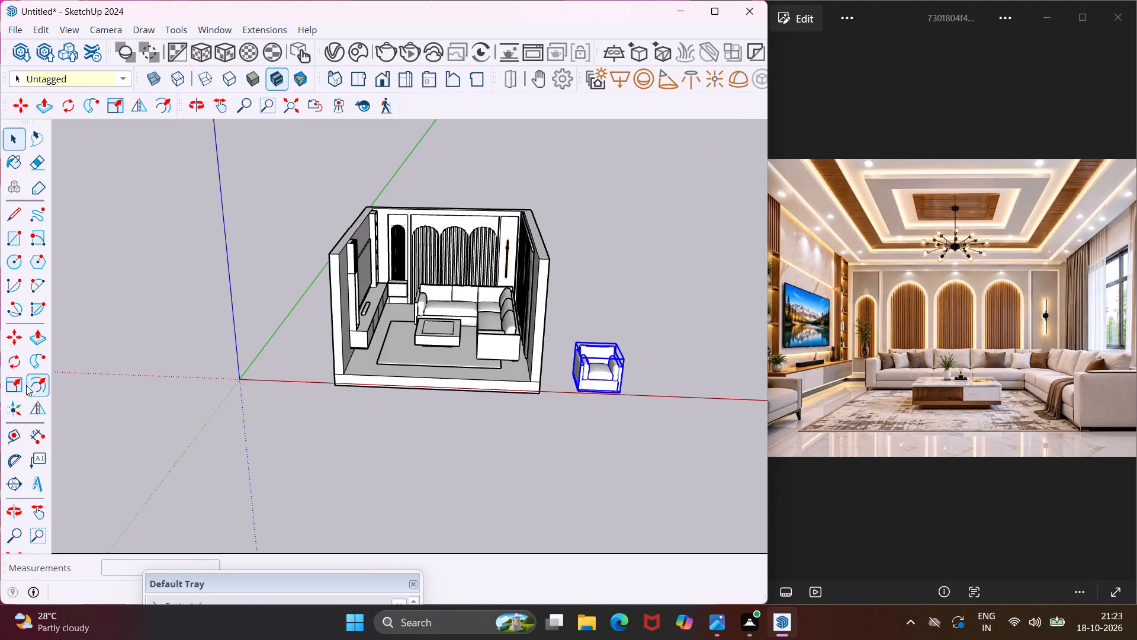
{"action": "left_click", "coordinate": [23, 367]}
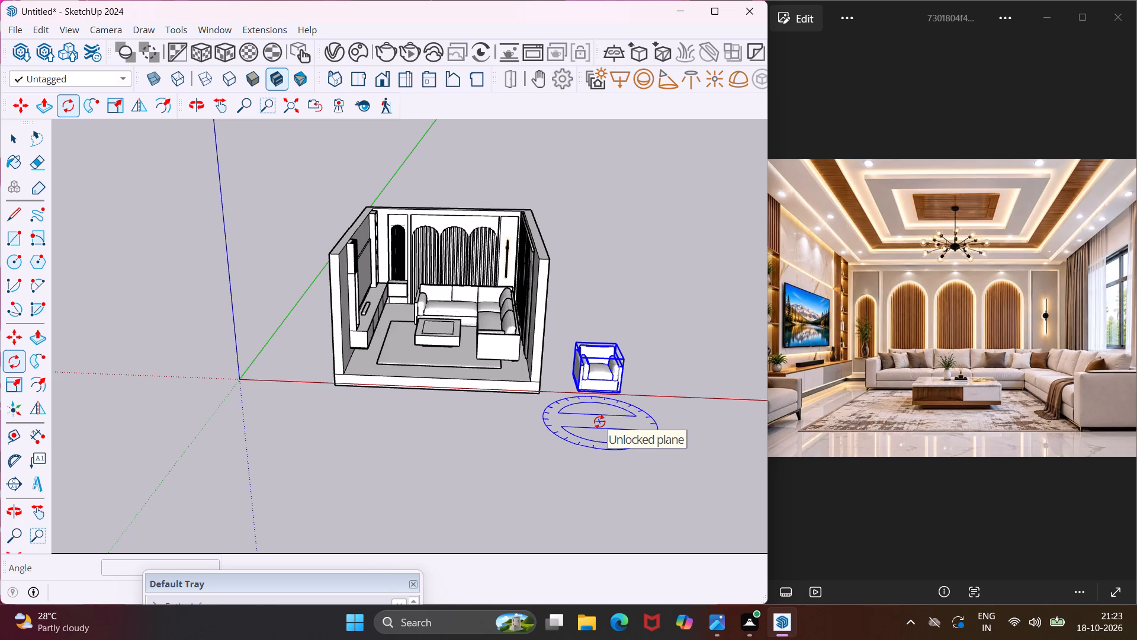
{"action": "left_click", "coordinate": [593, 442]}
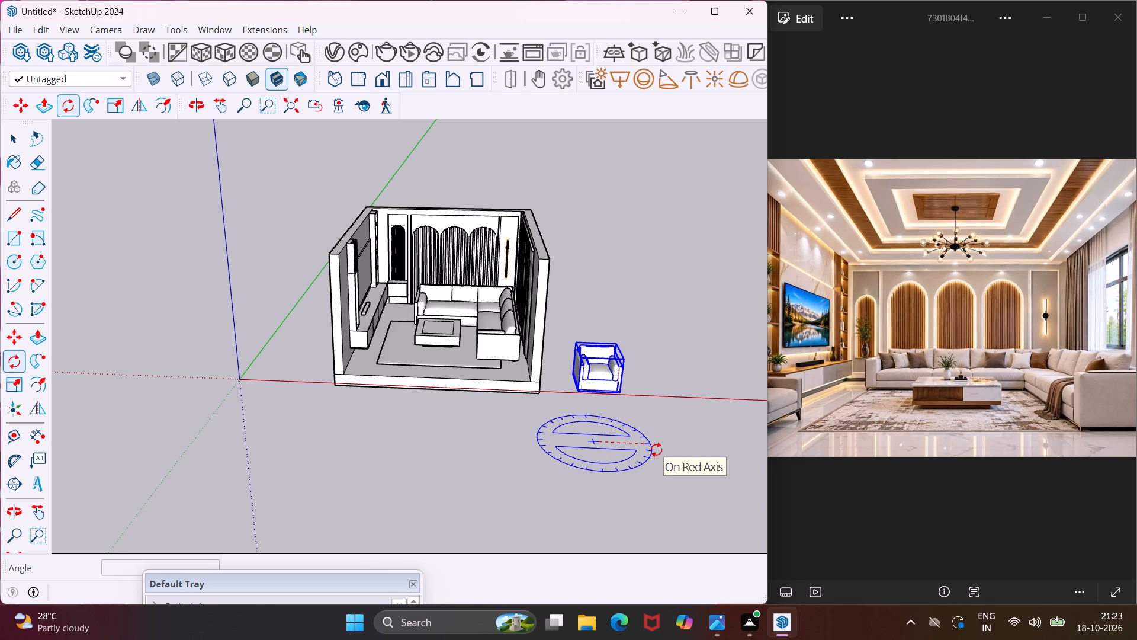
{"action": "left_click", "coordinate": [656, 450]}
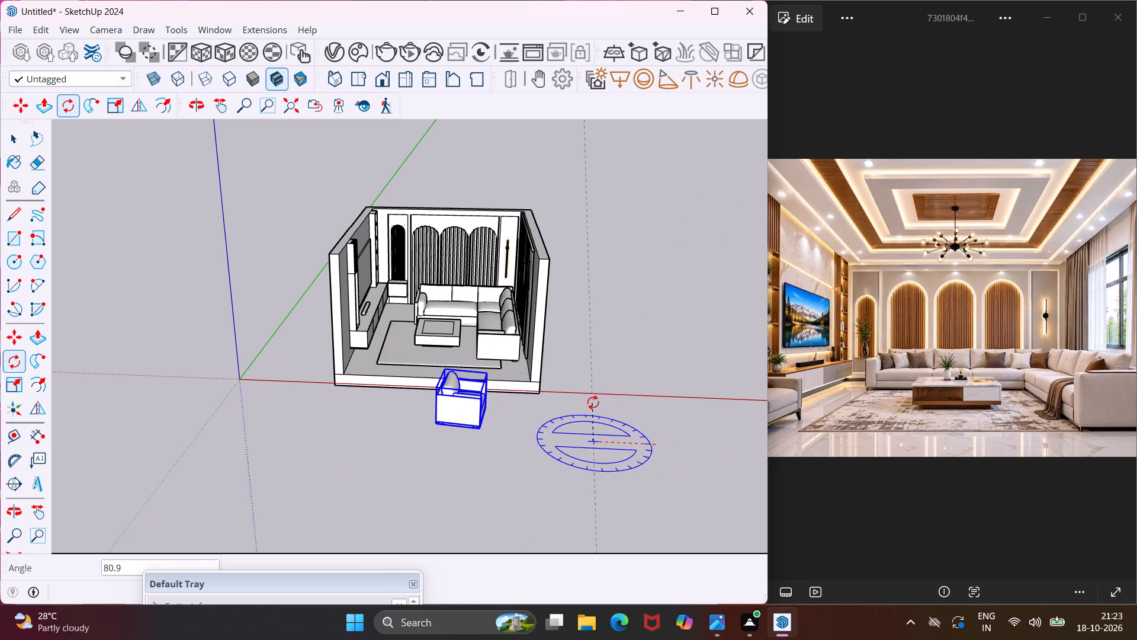
{"action": "left_click", "coordinate": [587, 404]}
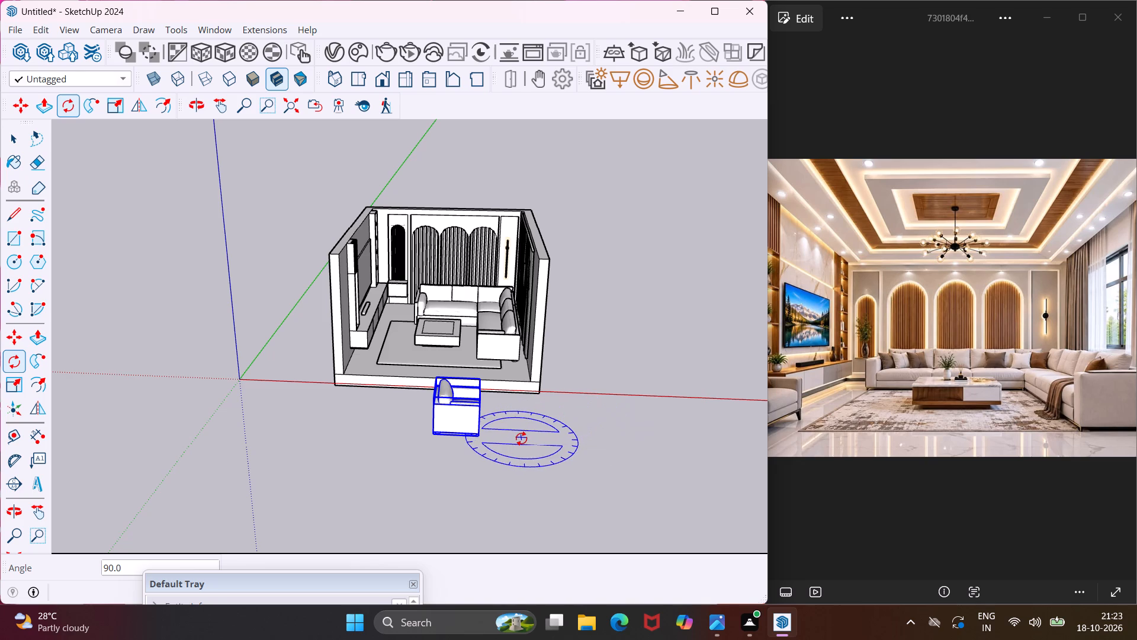
Move the armchair by its lower front corner onto the room floor's open front edge, beside the TV wall.
{"action": "key", "text": "m"}
{"action": "scroll", "coordinate": [480, 437], "scroll_direction": "up", "scroll_amount": 9}
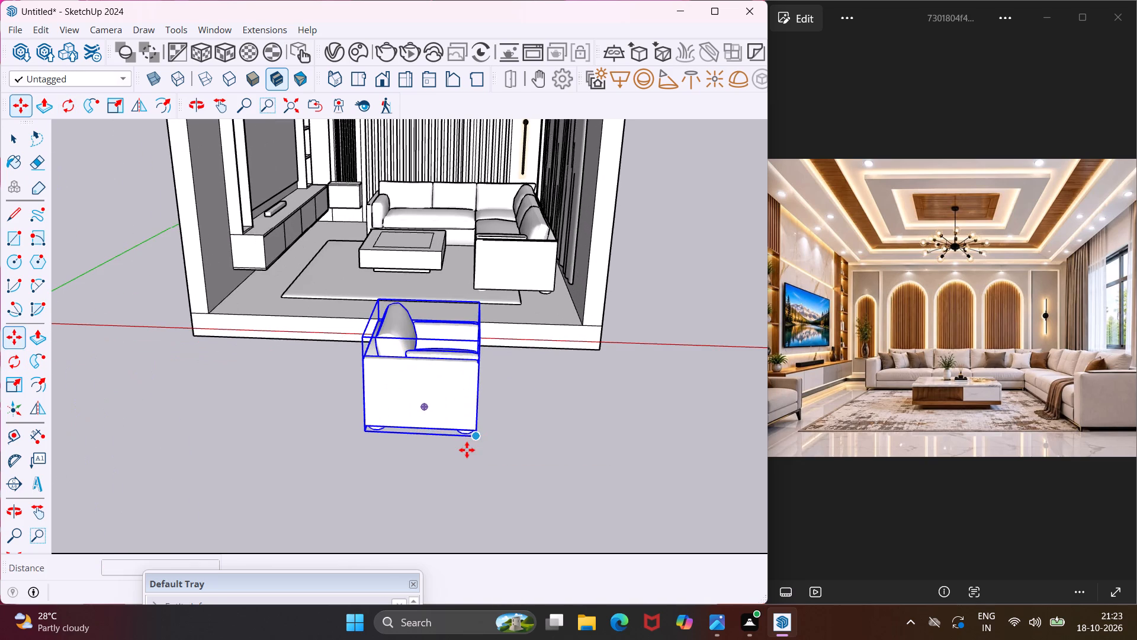
{"action": "left_click", "coordinate": [476, 440]}
{"action": "middle_click_drag", "start_coordinate": [367, 357], "coordinate": [253, 456]}
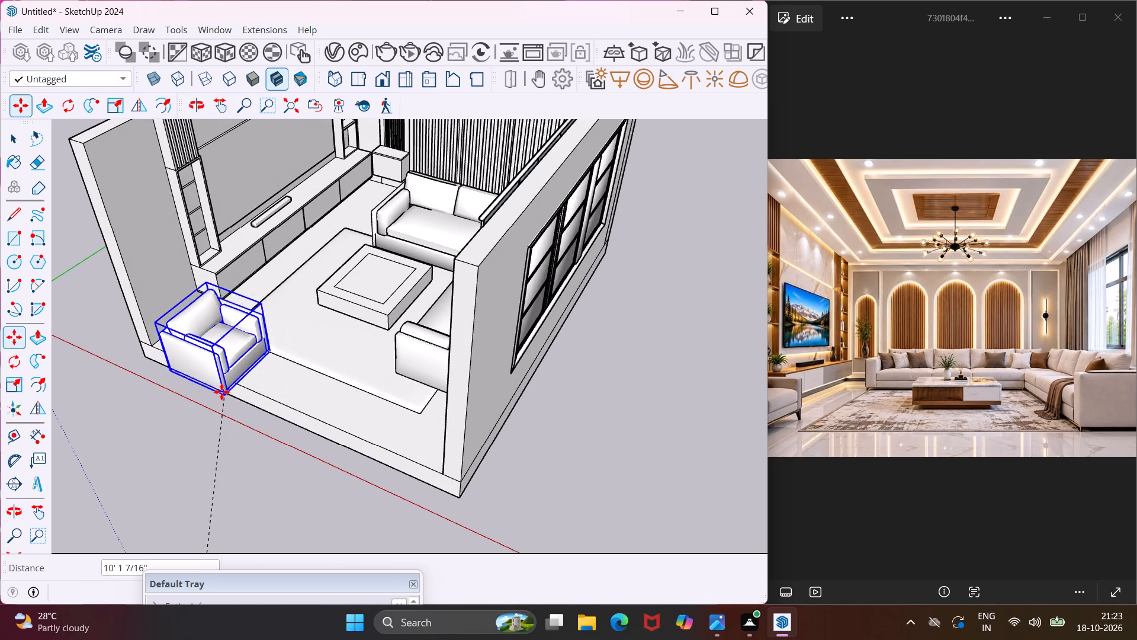
{"action": "scroll", "coordinate": [214, 385], "scroll_direction": "up", "scroll_amount": 3}
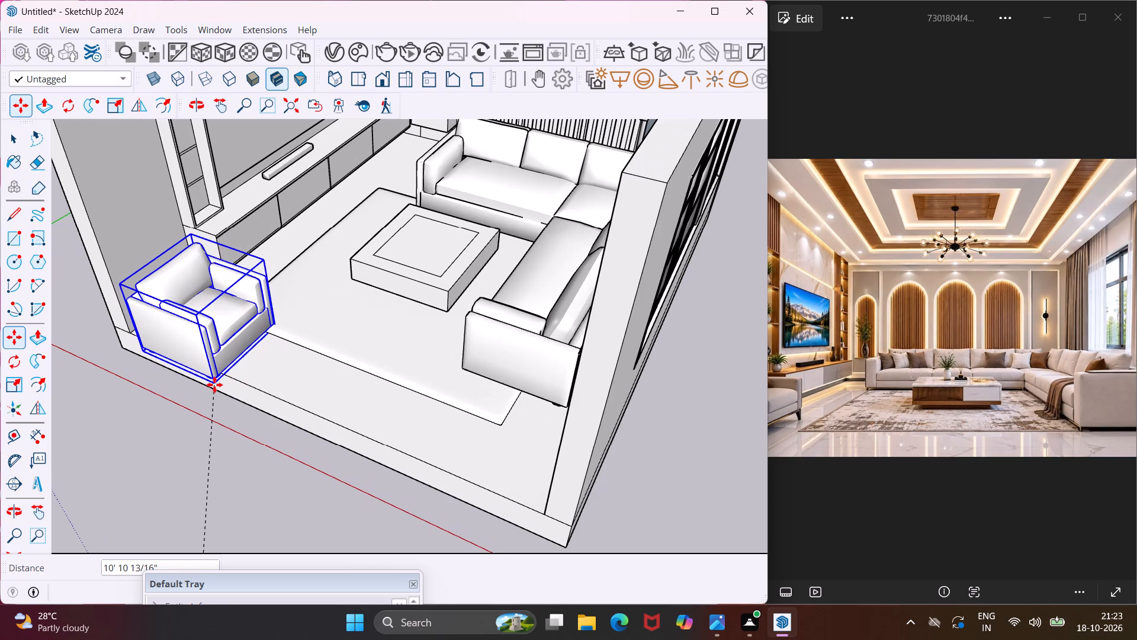
{"action": "left_click", "coordinate": [214, 385]}
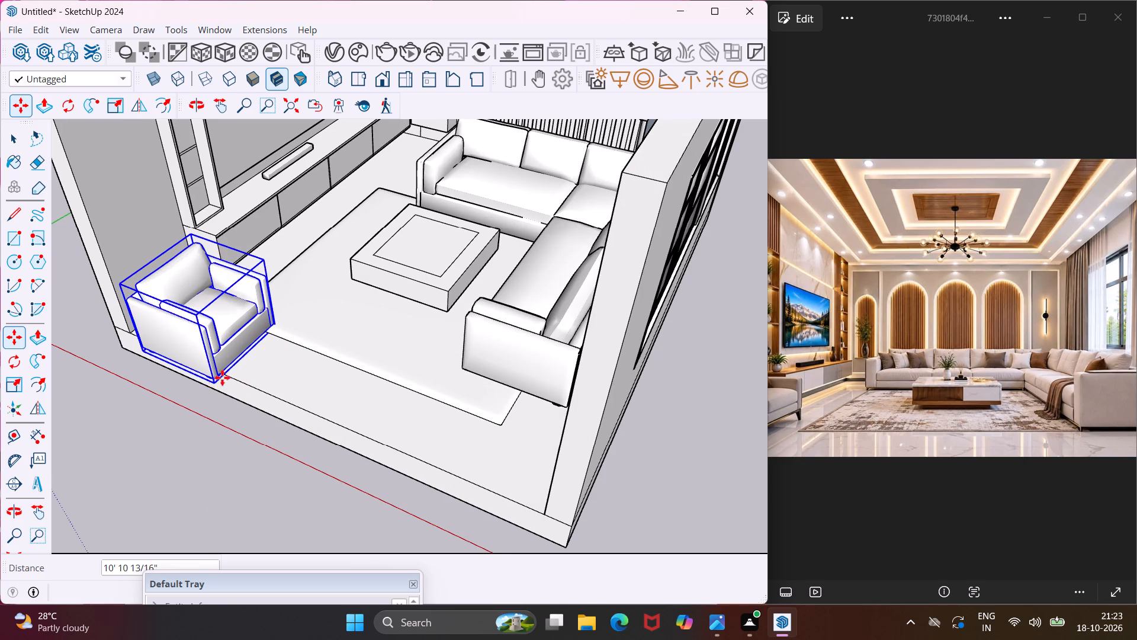
Move the armchair about 2 13/16" further into the room, away from the floor's open front edge, and deselect it.
{"action": "middle_click_drag", "start_coordinate": [269, 349], "coordinate": [155, 439]}
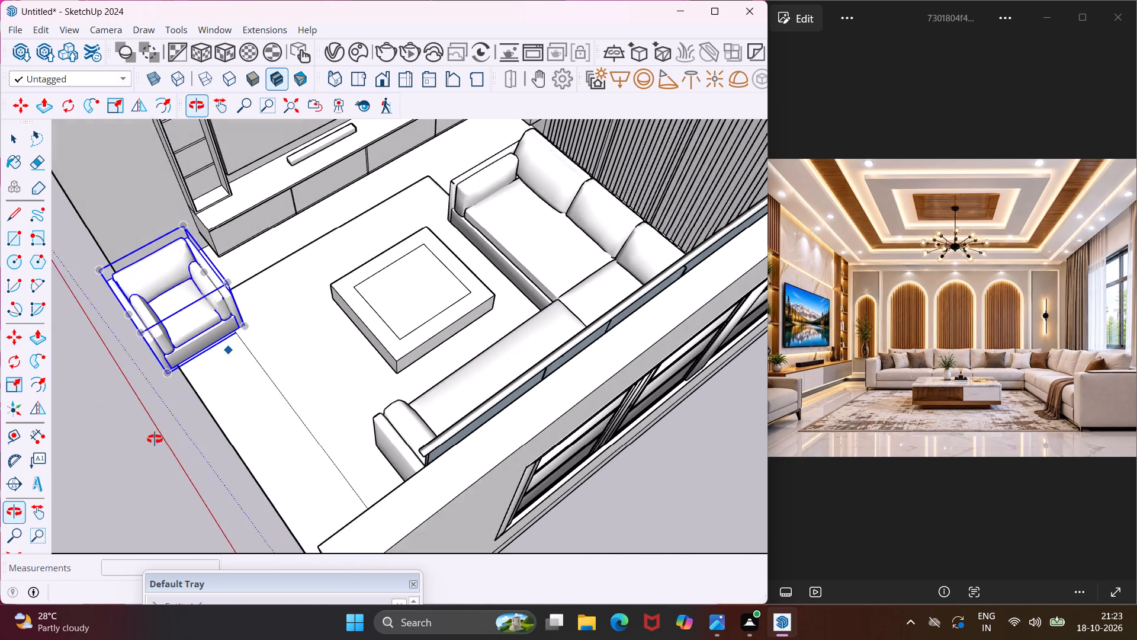
{"action": "middle_click_drag", "start_coordinate": [155, 439], "coordinate": [198, 415]}
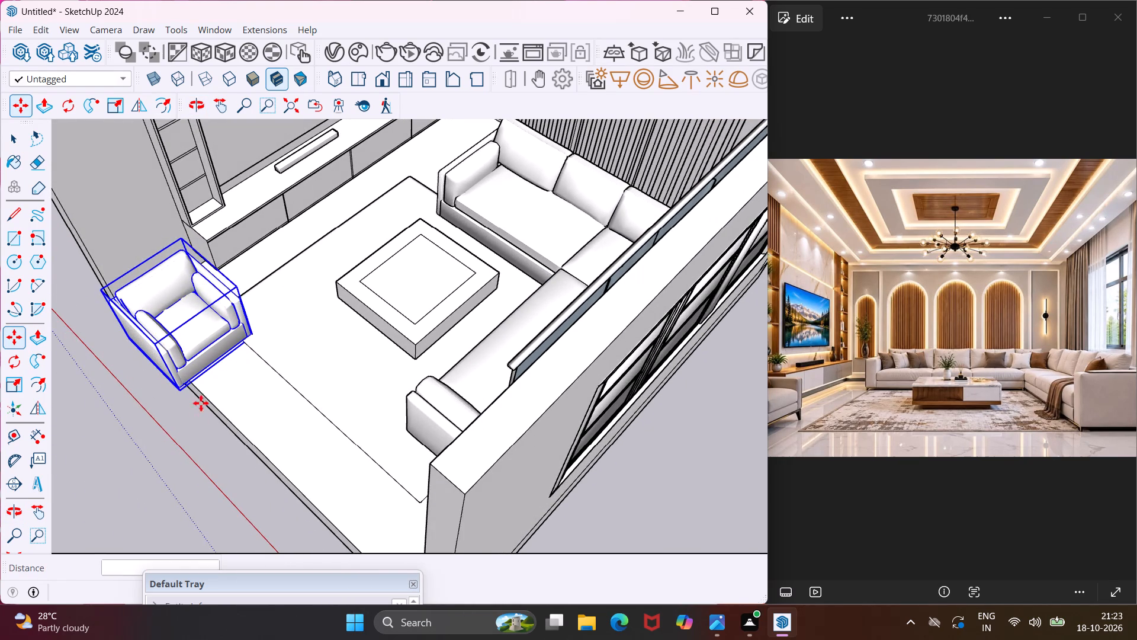
{"action": "scroll", "coordinate": [236, 344], "scroll_direction": "up", "scroll_amount": 8}
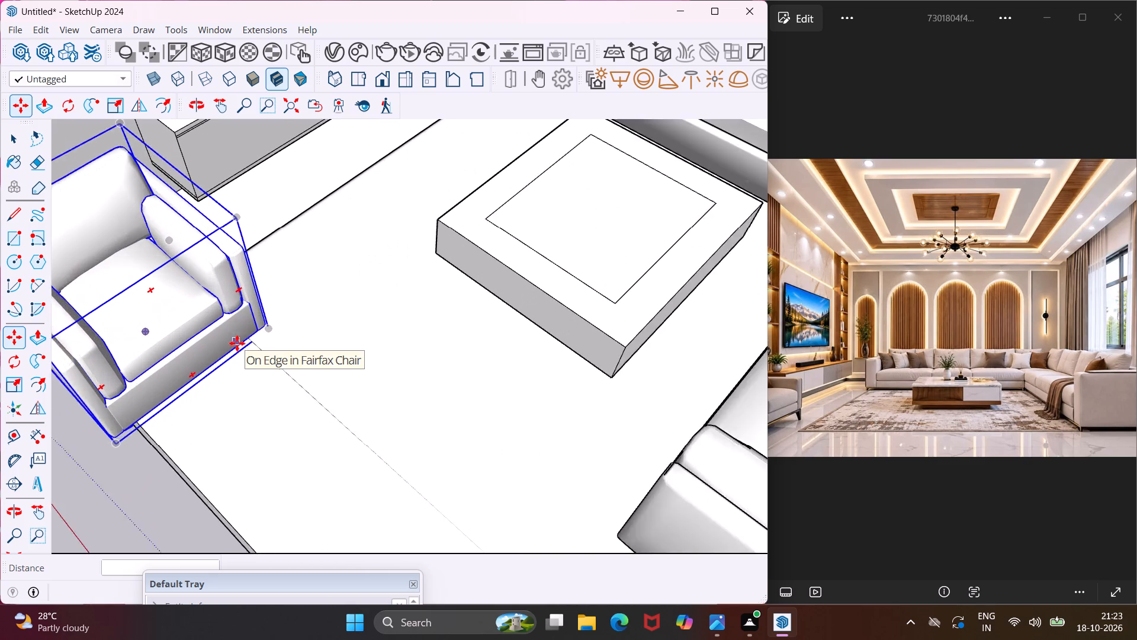
{"action": "left_click", "coordinate": [268, 332]}
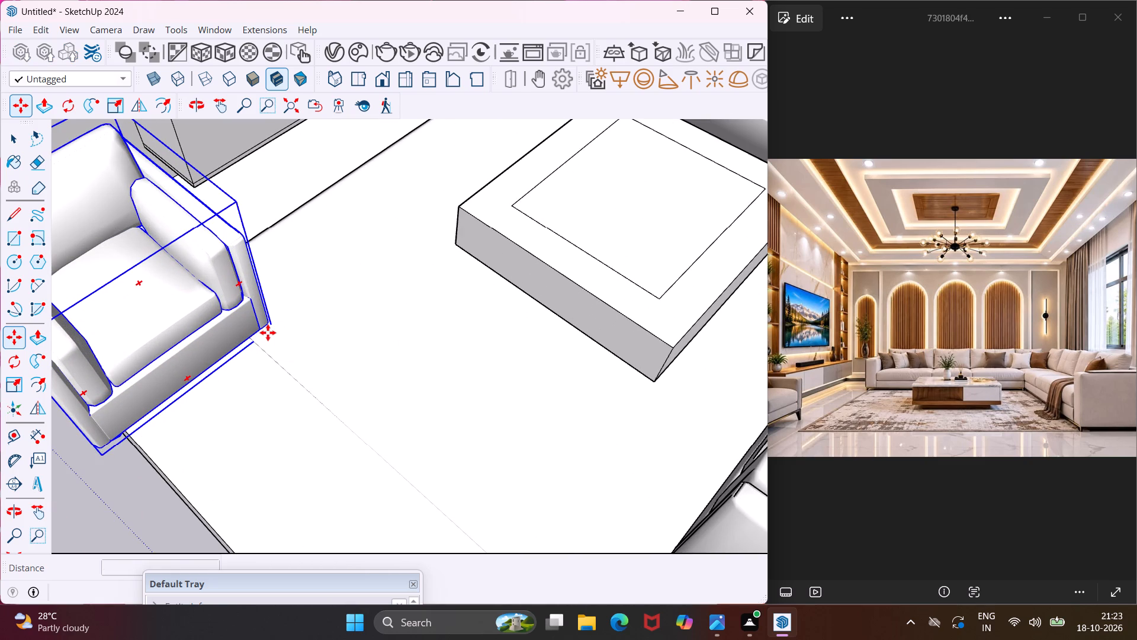
{"action": "left_click", "coordinate": [281, 323]}
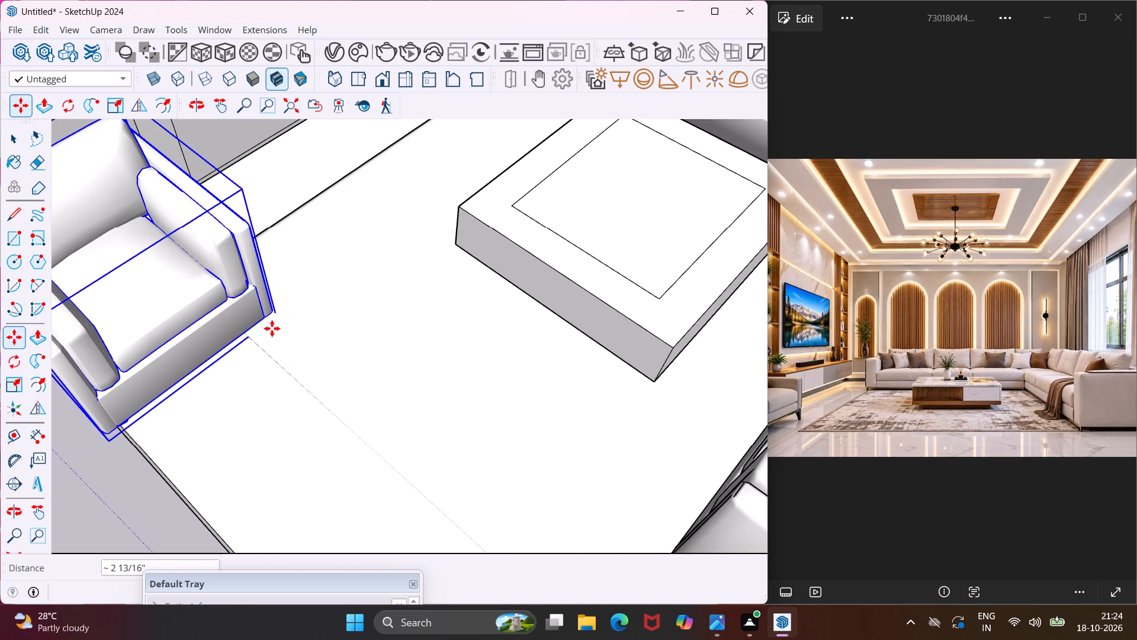
{"action": "scroll", "coordinate": [272, 328], "scroll_direction": "down", "scroll_amount": 6}
{"action": "middle_click_drag", "start_coordinate": [254, 393], "coordinate": [419, 291]}
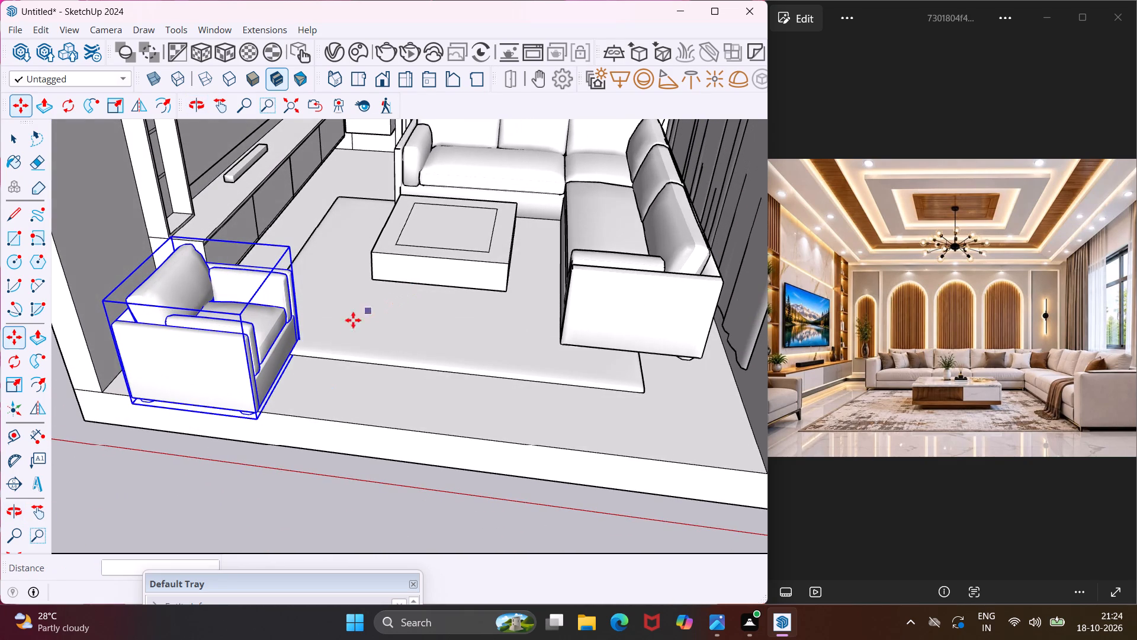
{"action": "key", "text": "Escape"}
{"action": "key", "text": "space"}
{"action": "key", "text": "space"}
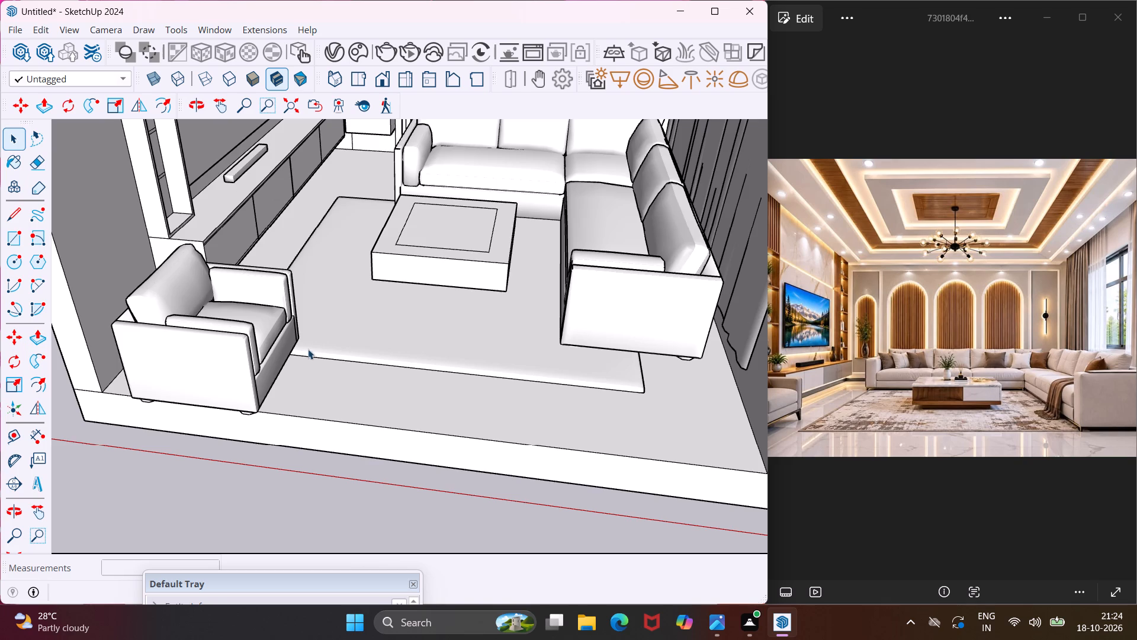
{"action": "scroll", "coordinate": [301, 350], "scroll_direction": "down", "scroll_amount": 14}
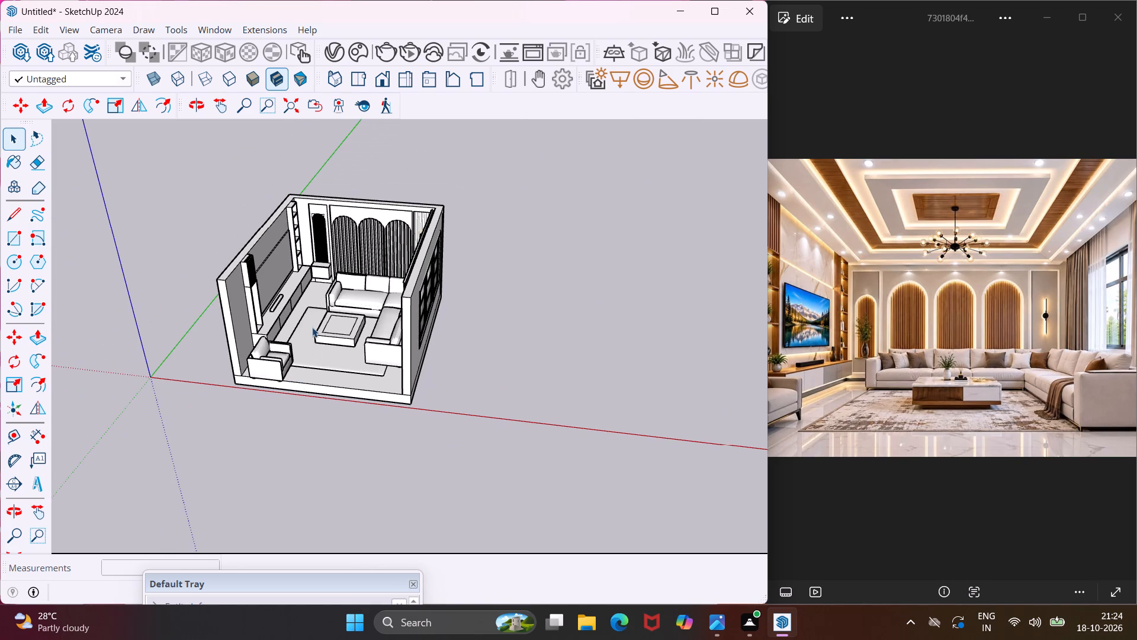
Load the 60" Led TV model from 3D Warehouse into the scene and place it beside the room.
{"action": "left_click", "coordinate": [201, 23]}
{"action": "left_click", "coordinate": [230, 140]}
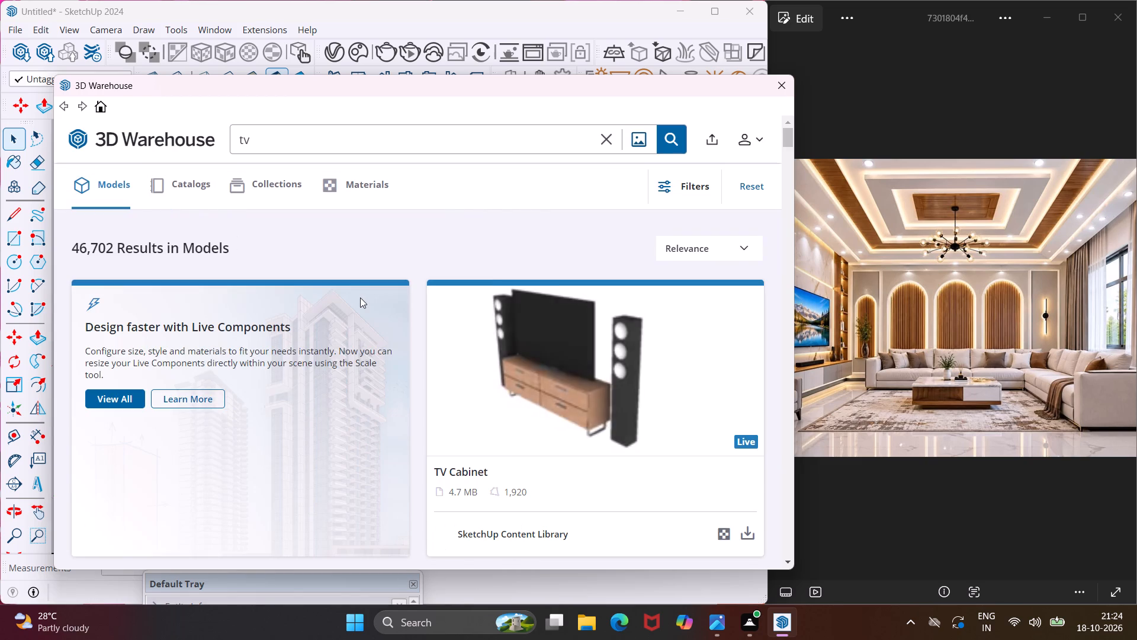
{"action": "scroll", "coordinate": [360, 297], "scroll_direction": "down", "scroll_amount": 5}
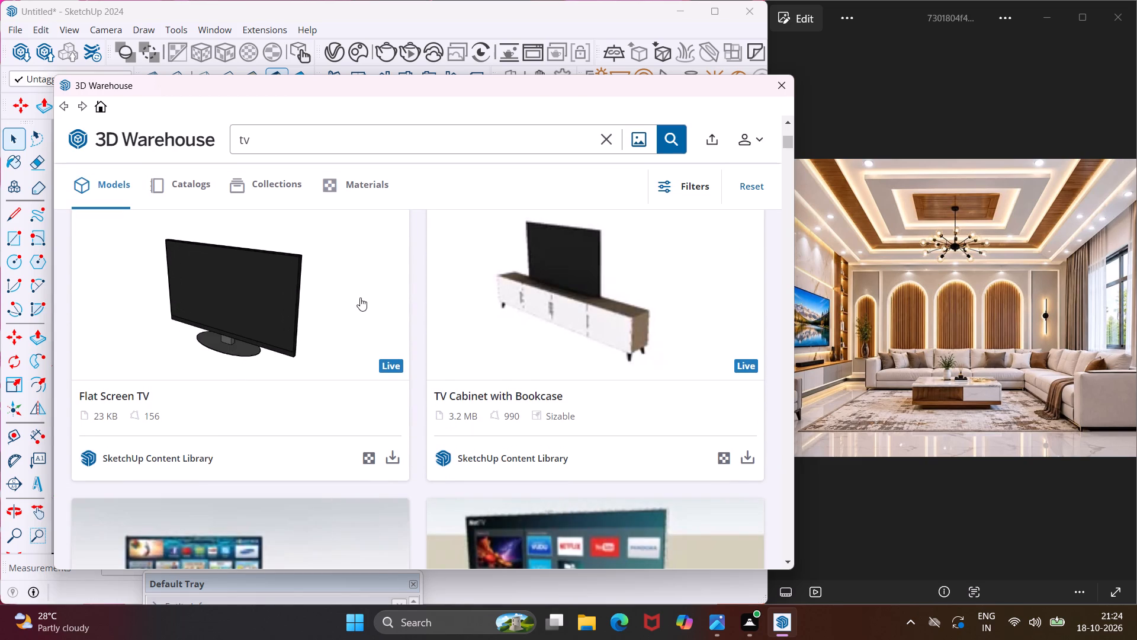
{"action": "scroll", "coordinate": [360, 297], "scroll_direction": "down", "scroll_amount": 4}
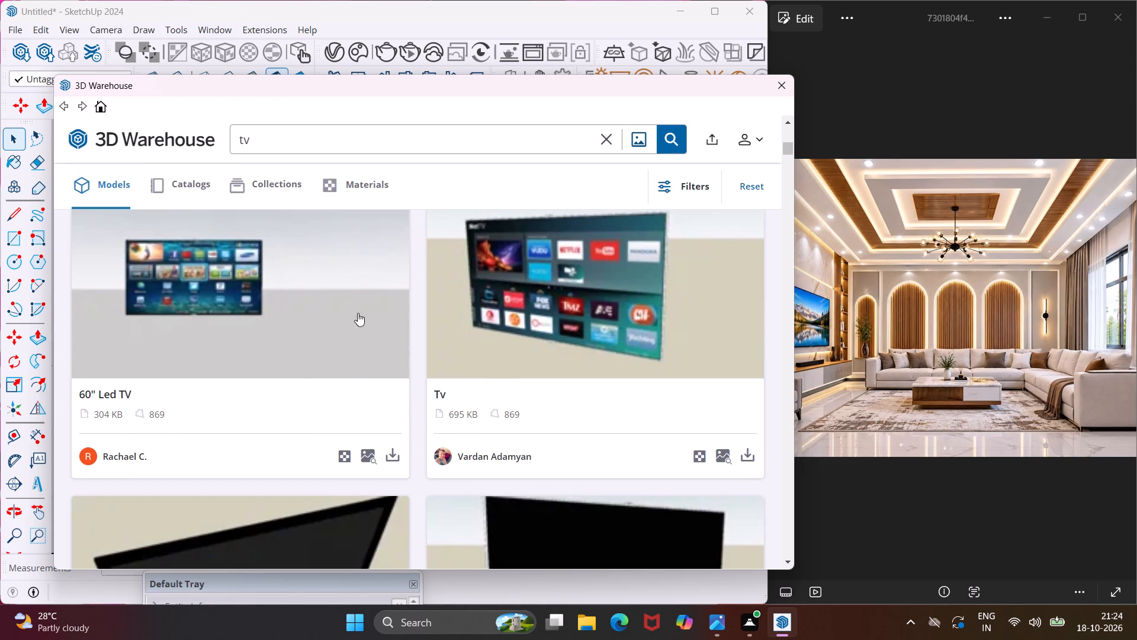
{"action": "left_click", "coordinate": [386, 447]}
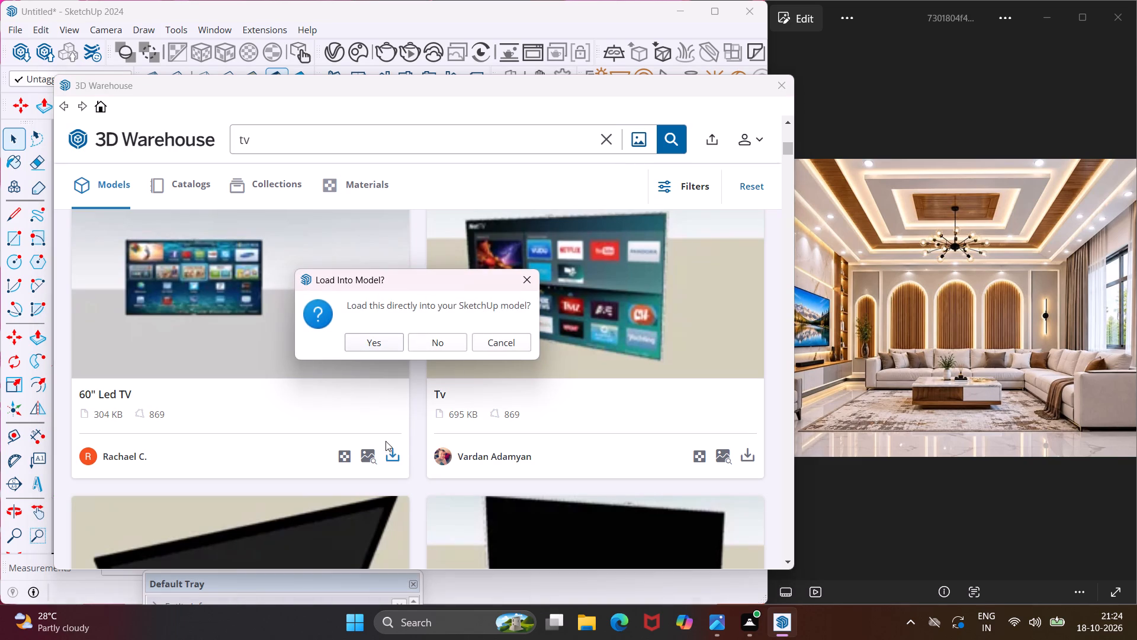
{"action": "left_click", "coordinate": [385, 341]}
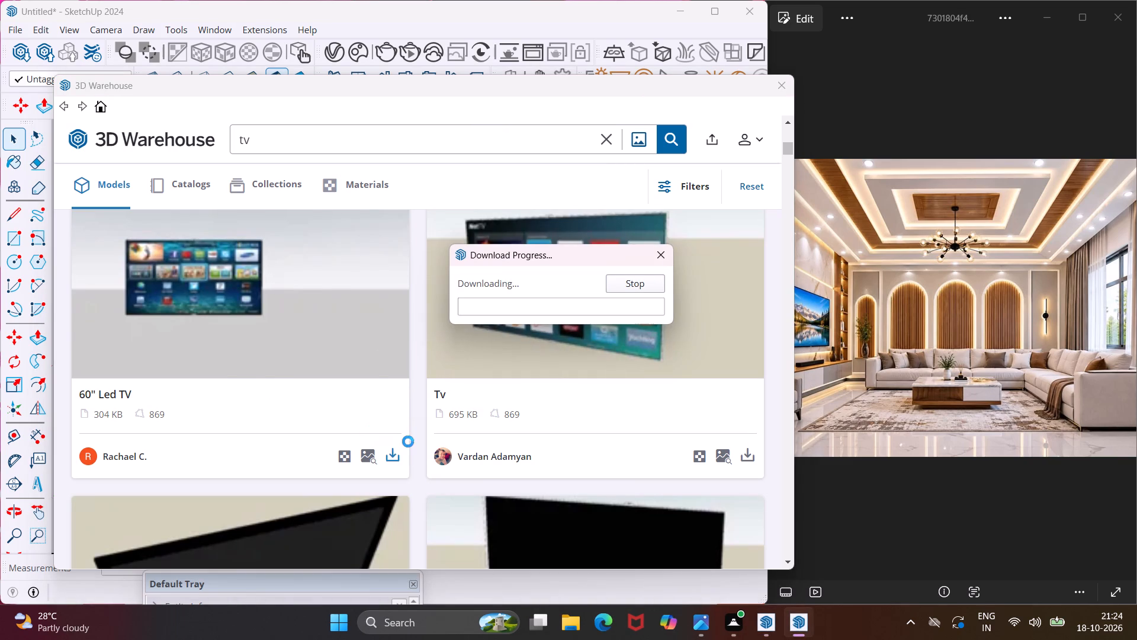
{"action": "scroll", "coordinate": [408, 441], "scroll_direction": "down", "scroll_amount": 2}
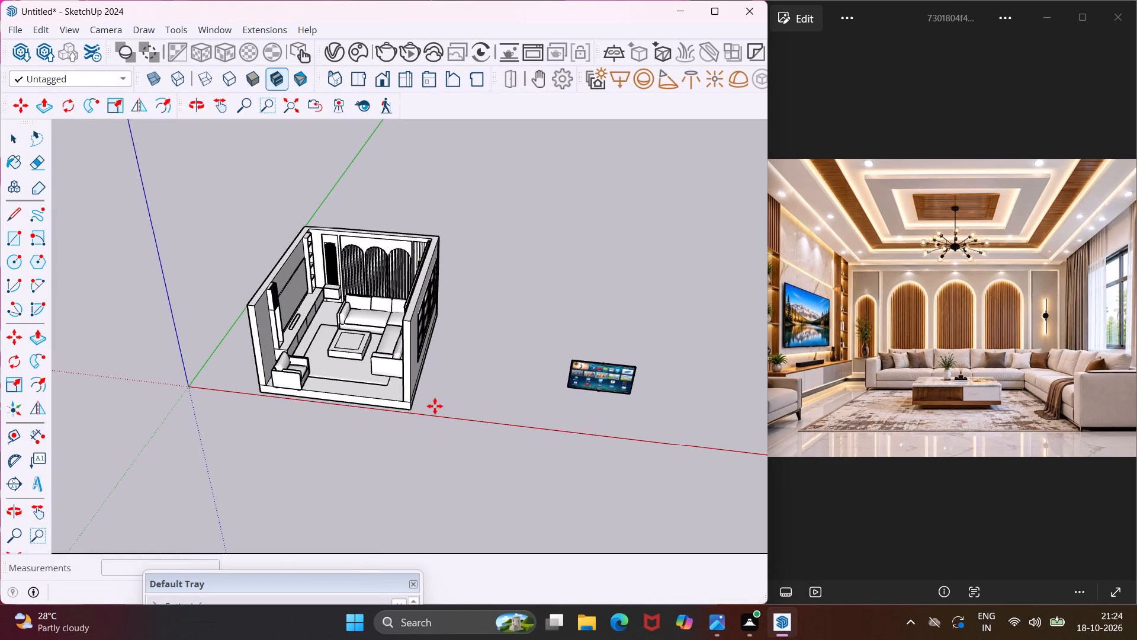
{"action": "left_click", "coordinate": [426, 406]}
{"action": "key", "text": "Escape"}
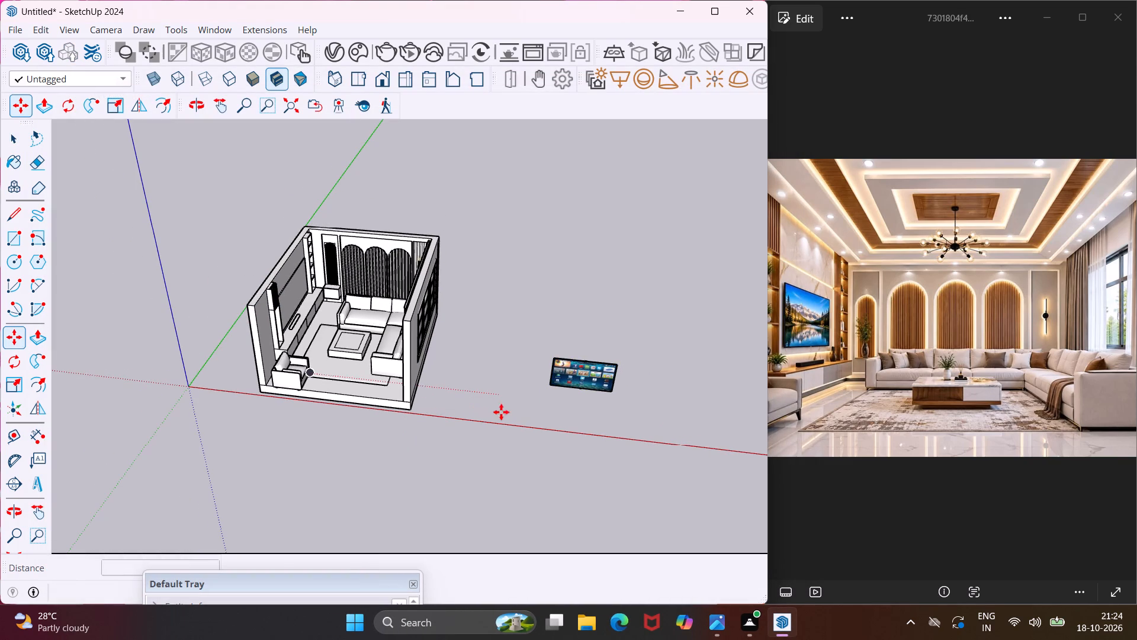
{"action": "key", "text": "Escape"}
{"action": "key", "text": "c"}
{"action": "key", "text": "space"}
Rotate the placed TV 90 degrees about the vertical axis so it aligns with the TV wall.
{"action": "left_click", "coordinate": [564, 379]}
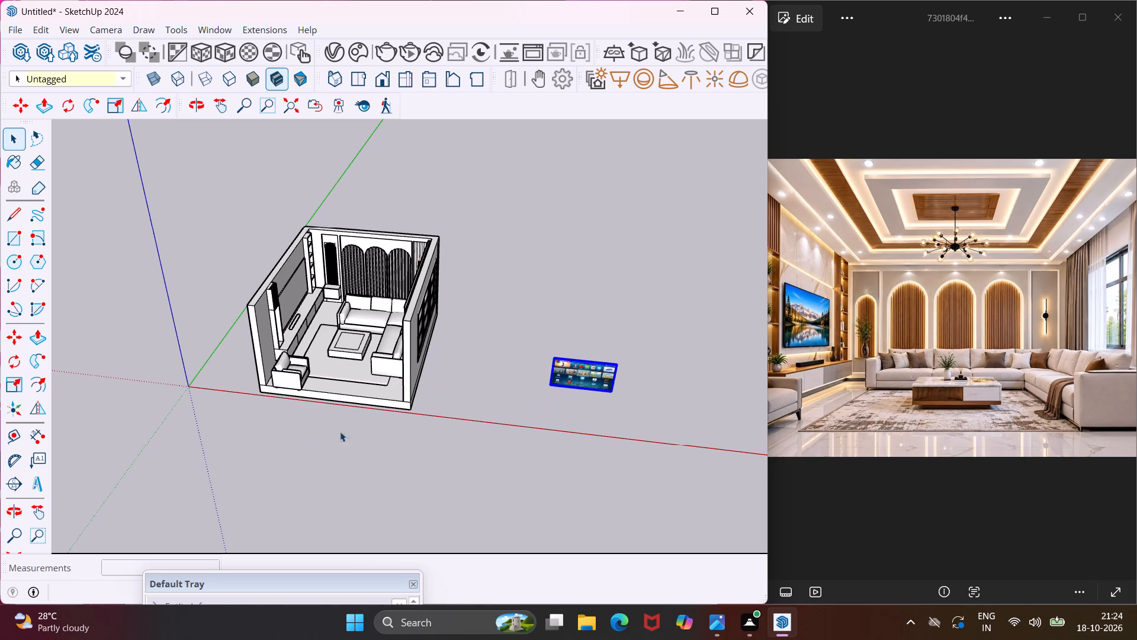
{"action": "left_click", "coordinate": [23, 359]}
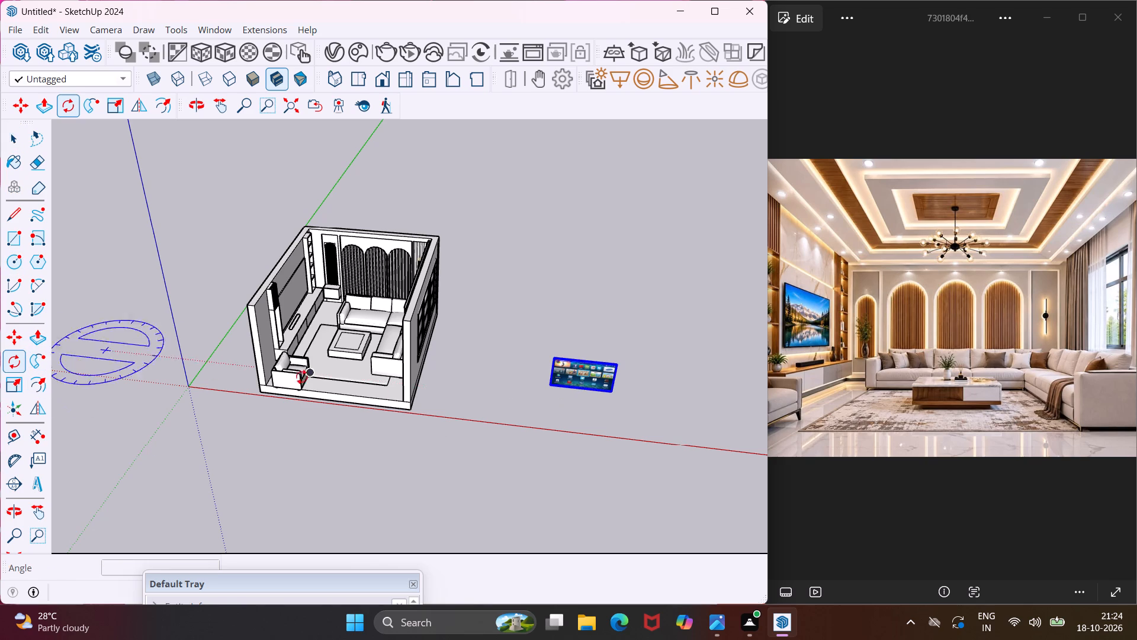
{"action": "left_click", "coordinate": [580, 429]}
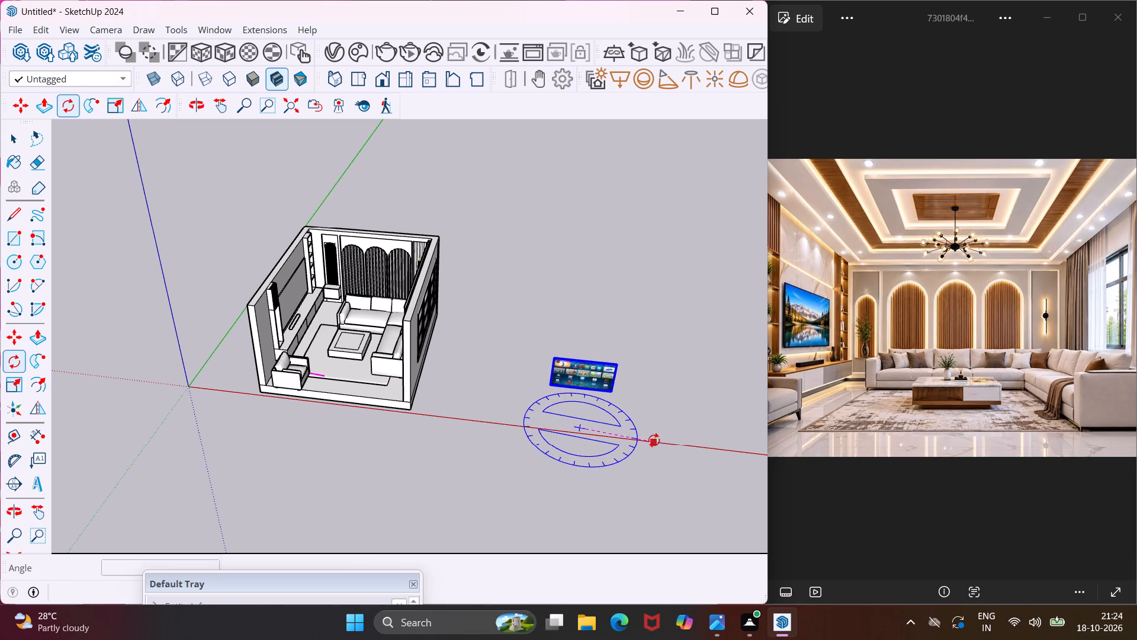
{"action": "left_click", "coordinate": [654, 433]}
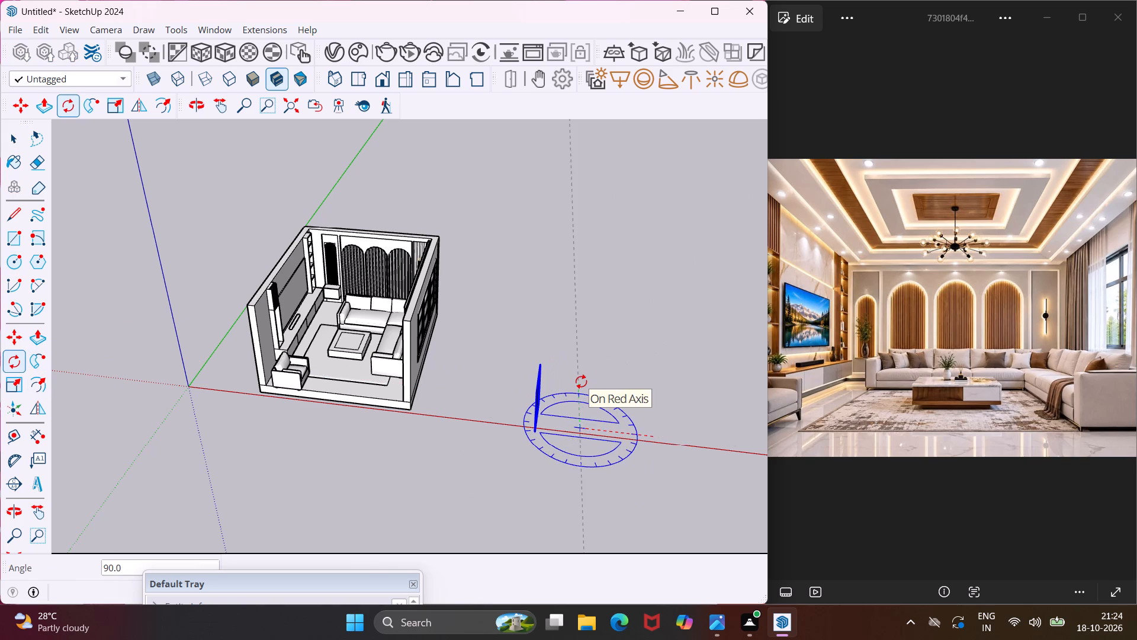
{"action": "left_click", "coordinate": [581, 382]}
Move the TV by its bottom corner onto the wall panel above the media console.
{"action": "key", "text": "m"}
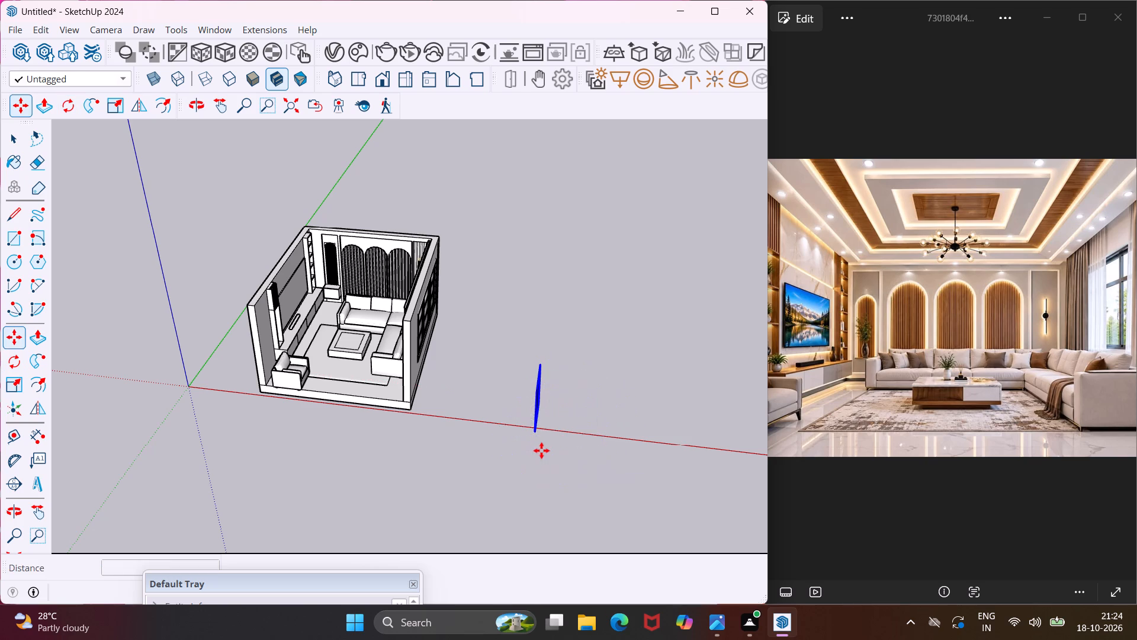
{"action": "scroll", "coordinate": [536, 433], "scroll_direction": "up", "scroll_amount": 20}
{"action": "scroll", "coordinate": [536, 433], "scroll_direction": "up", "scroll_amount": 1}
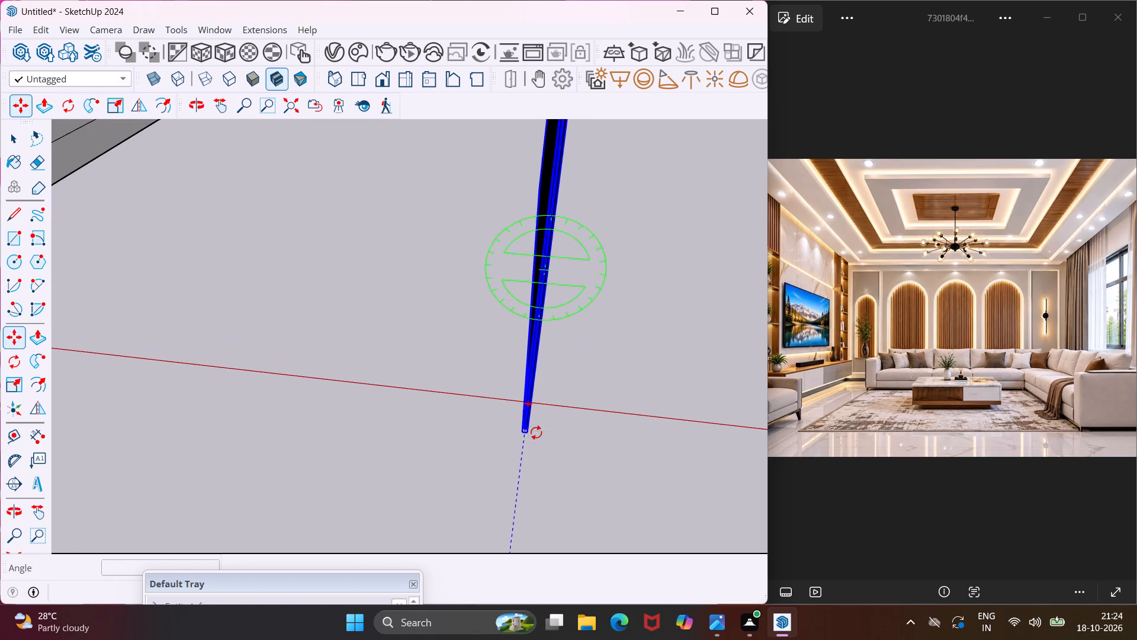
{"action": "scroll", "coordinate": [531, 437], "scroll_direction": "up", "scroll_amount": 9}
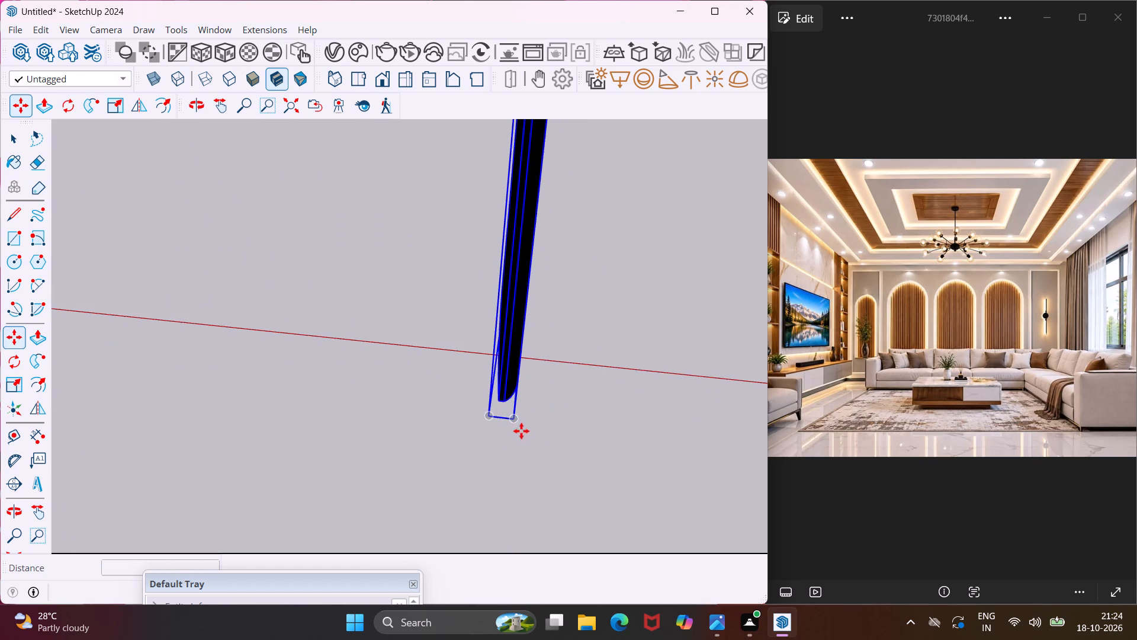
{"action": "left_click", "coordinate": [489, 414]}
{"action": "scroll", "coordinate": [481, 414], "scroll_direction": "down", "scroll_amount": 19}
{"action": "scroll", "coordinate": [481, 414], "scroll_direction": "down", "scroll_amount": 11}
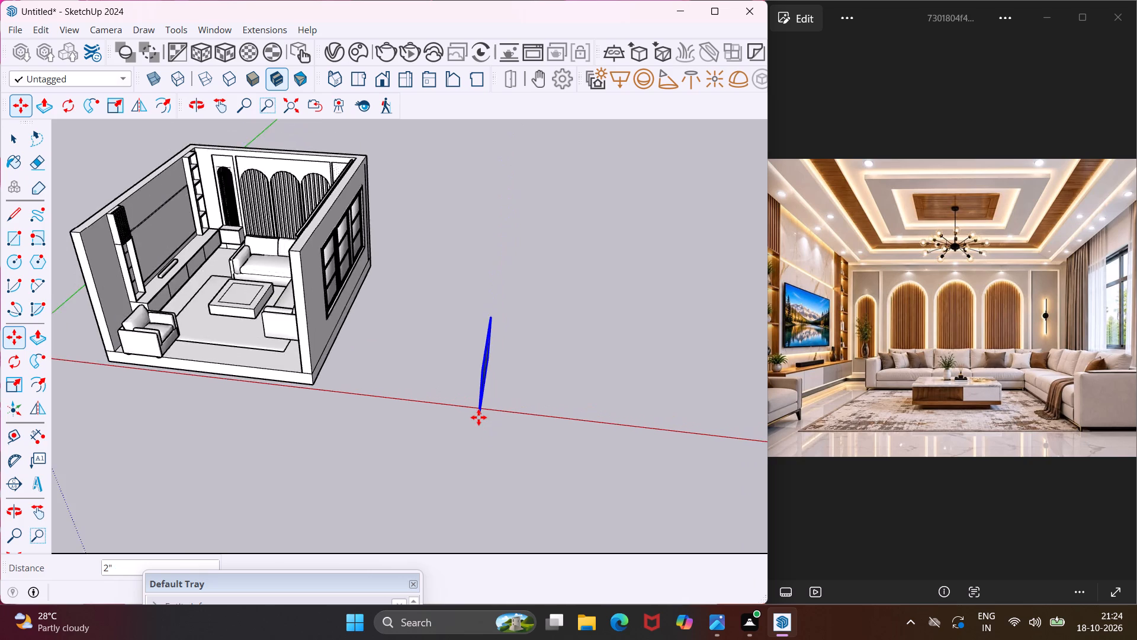
{"action": "scroll", "coordinate": [478, 417], "scroll_direction": "down", "scroll_amount": 3}
{"action": "scroll", "coordinate": [235, 296], "scroll_direction": "up", "scroll_amount": 12}
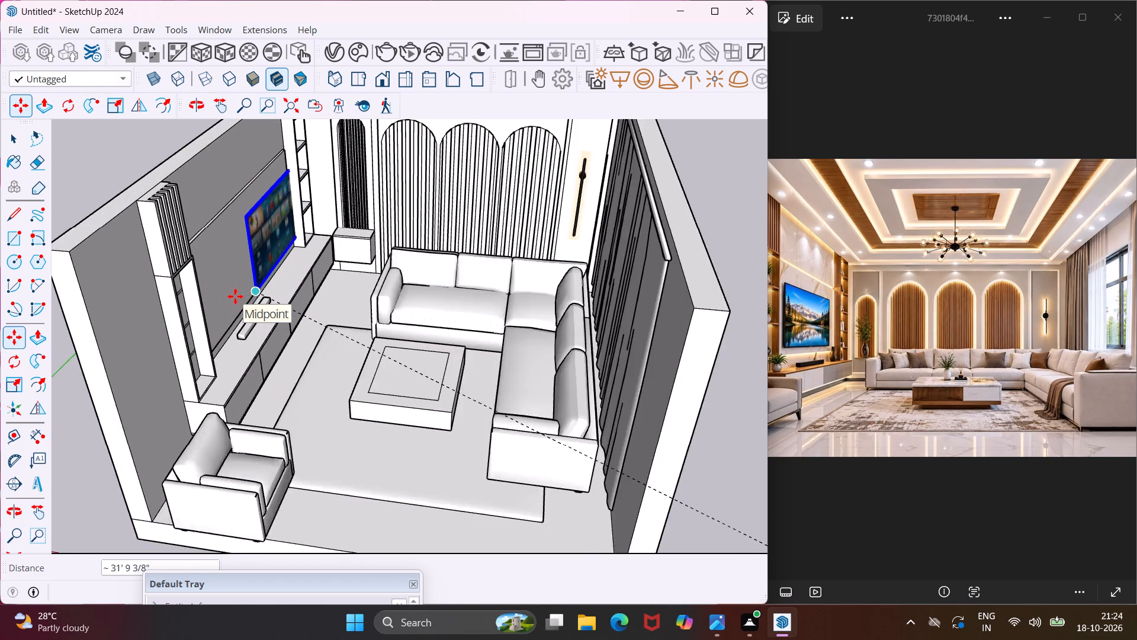
{"action": "scroll", "coordinate": [235, 296], "scroll_direction": "up", "scroll_amount": 3}
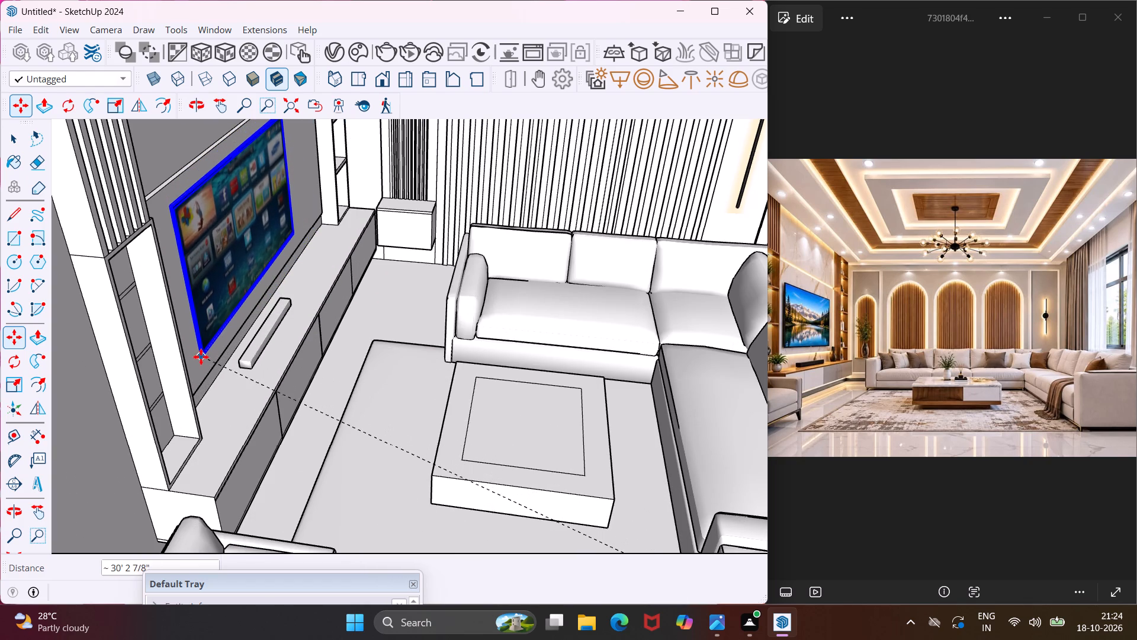
{"action": "left_click", "coordinate": [201, 363]}
Scale the TV from its side edge by about 1.24 in red and 3.40 in green, then deselect it.
{"action": "middle_click_drag", "start_coordinate": [224, 343], "coordinate": [152, 364]}
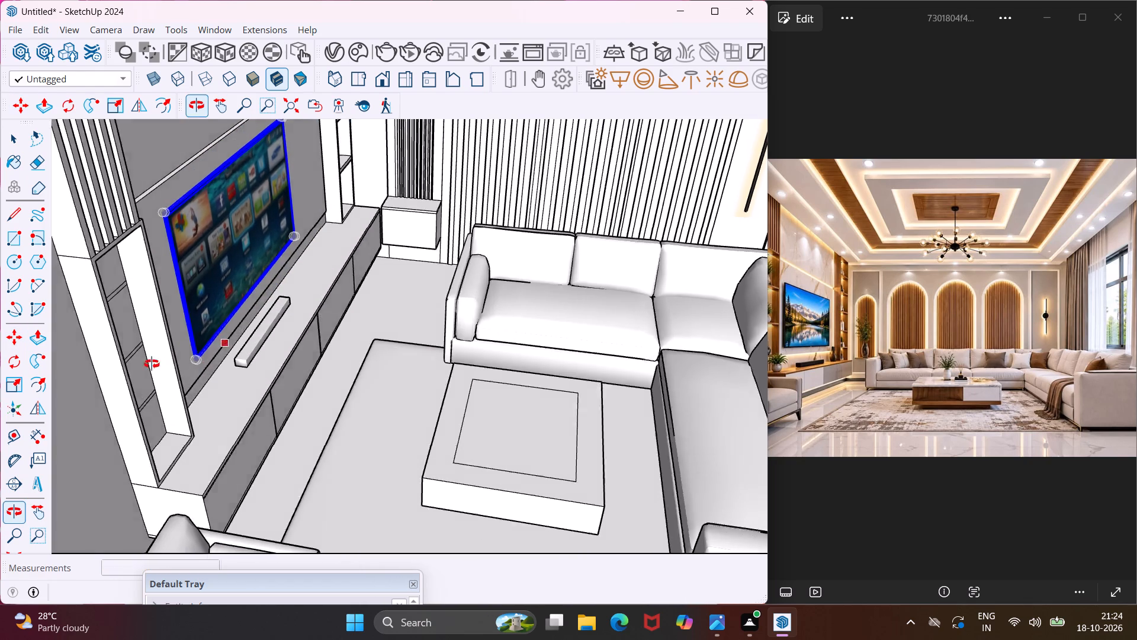
{"action": "middle_click_drag", "start_coordinate": [152, 364], "coordinate": [56, 370]}
{"action": "scroll", "coordinate": [131, 328], "scroll_direction": "down", "scroll_amount": 8}
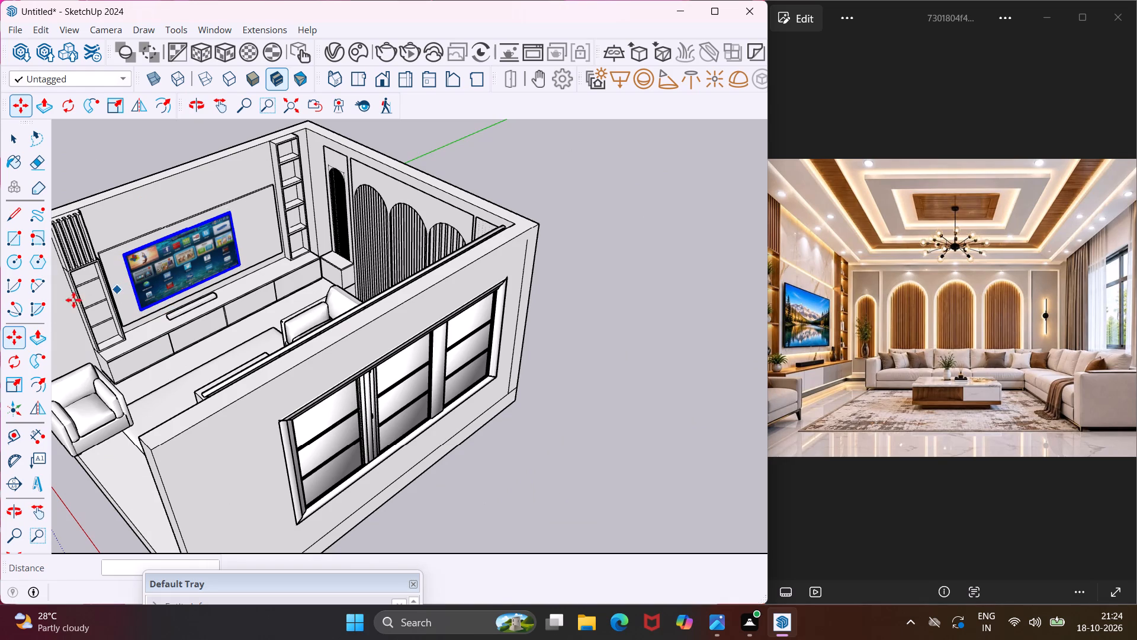
{"action": "left_click", "coordinate": [9, 382]}
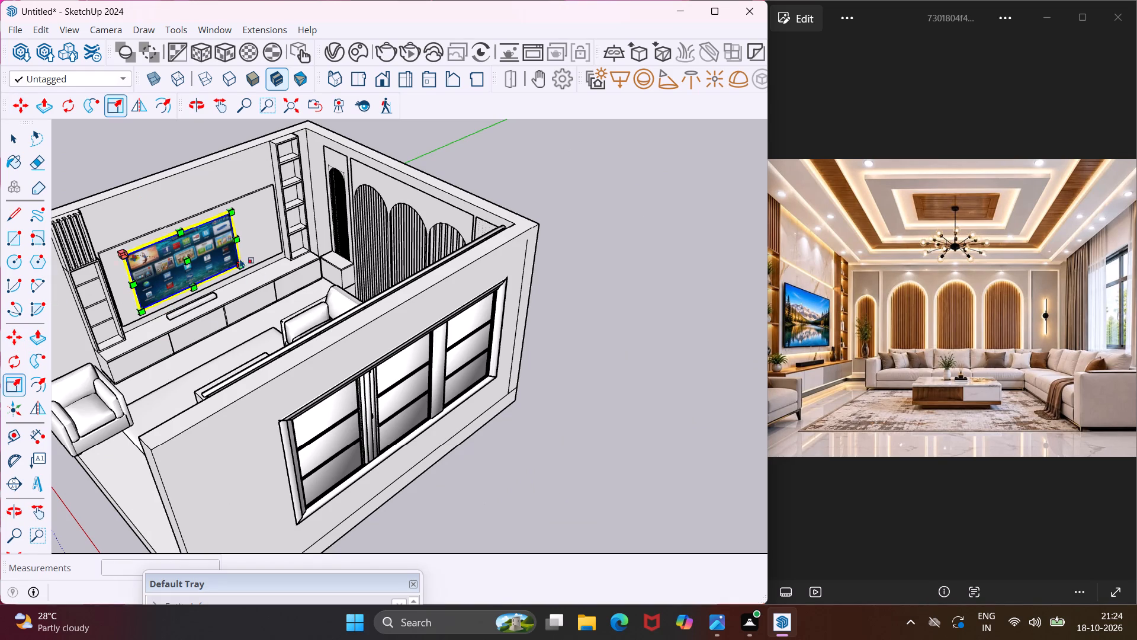
{"action": "scroll", "coordinate": [236, 249], "scroll_direction": "up", "scroll_amount": 7}
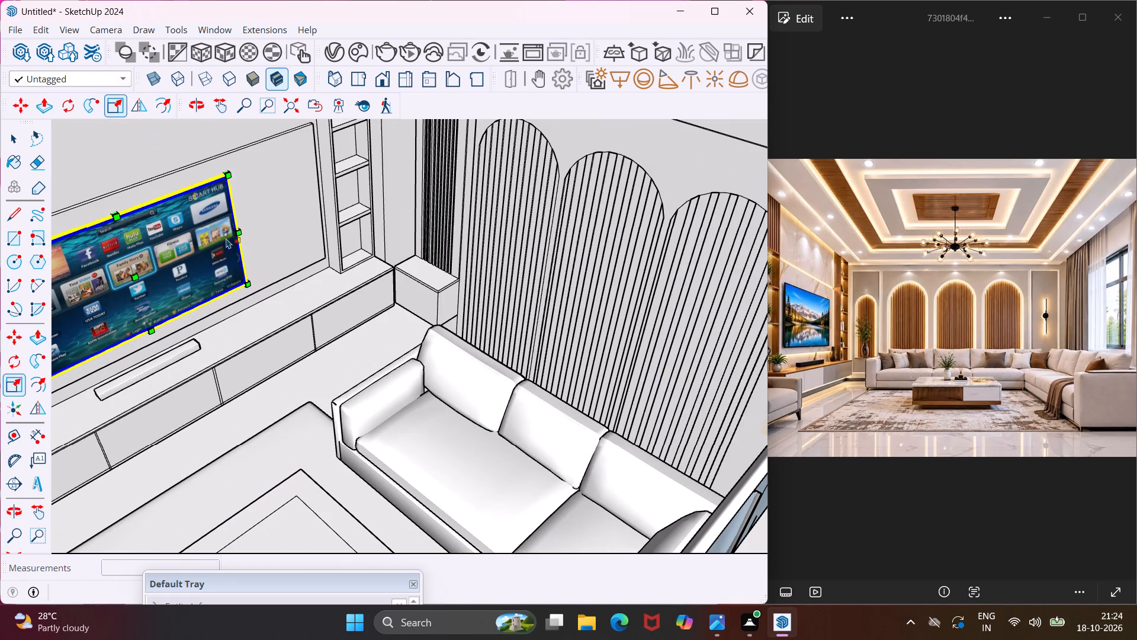
{"action": "left_click", "coordinate": [235, 236]}
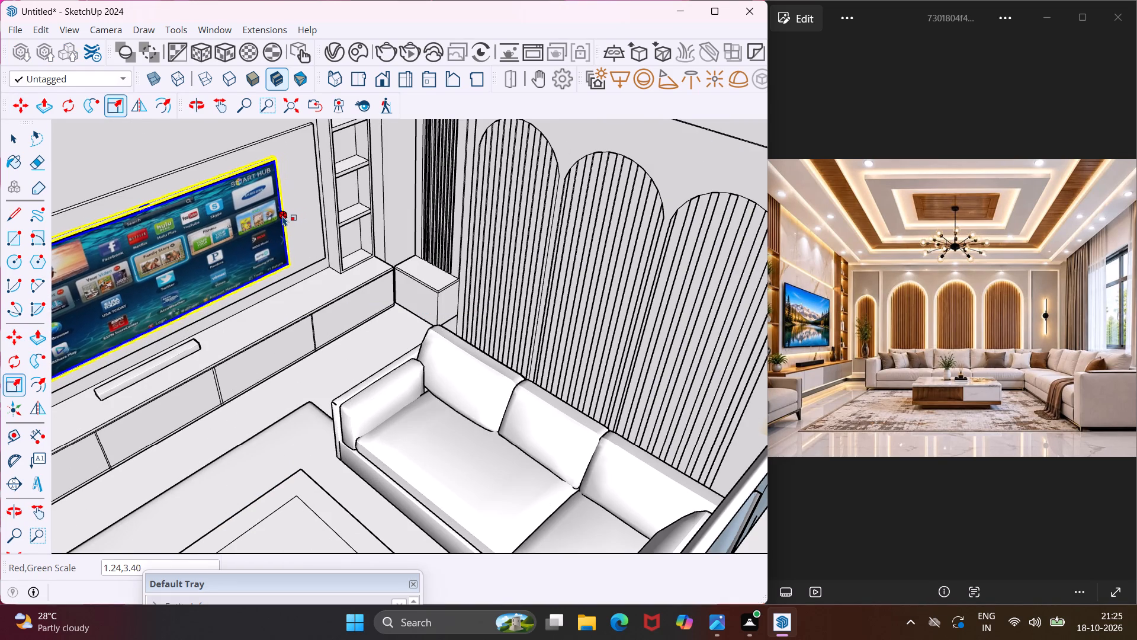
{"action": "left_click", "coordinate": [282, 216]}
{"action": "scroll", "coordinate": [282, 216], "scroll_direction": "down", "scroll_amount": 8}
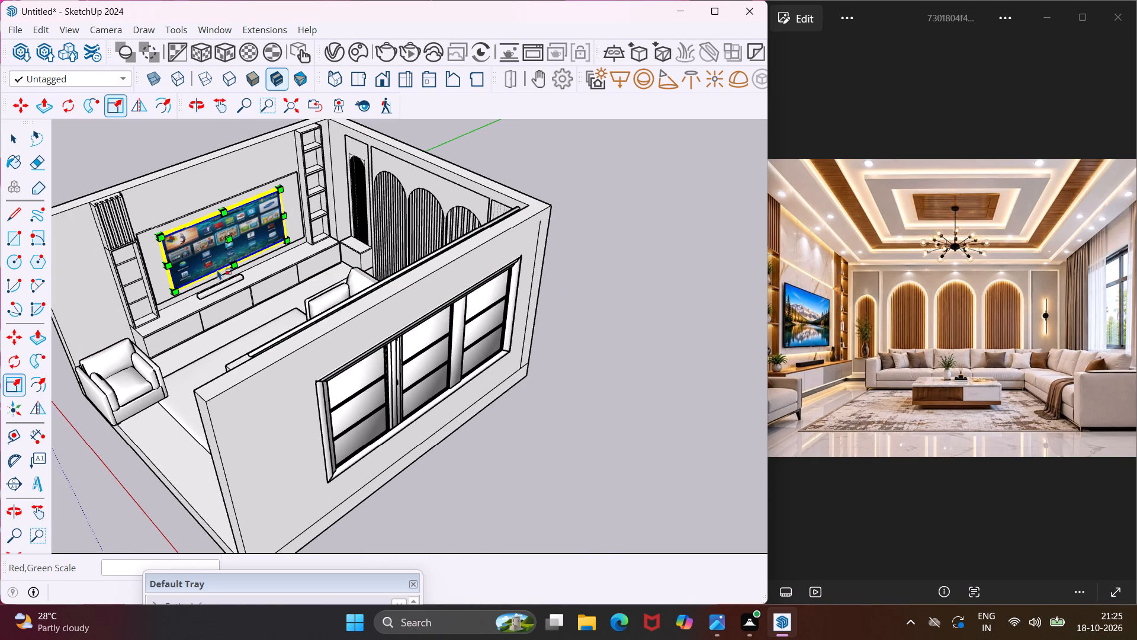
{"action": "middle_click_drag", "start_coordinate": [224, 252], "coordinate": [375, 149]}
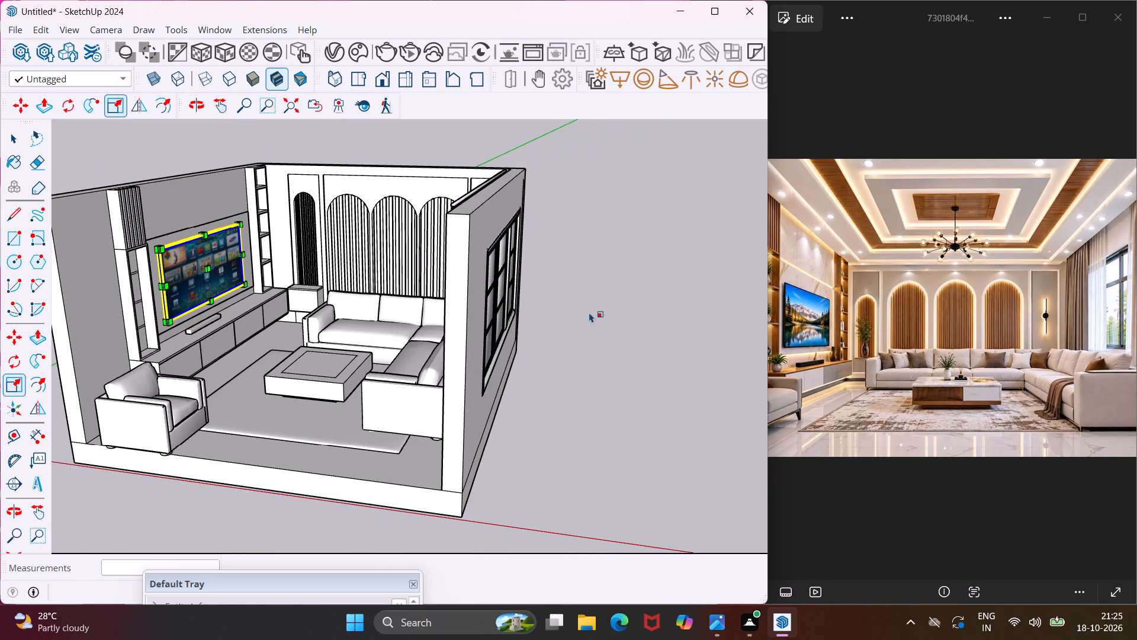
{"action": "left_click", "coordinate": [589, 312]}
{"action": "key", "text": "Escape"}
{"action": "key", "text": "space"}
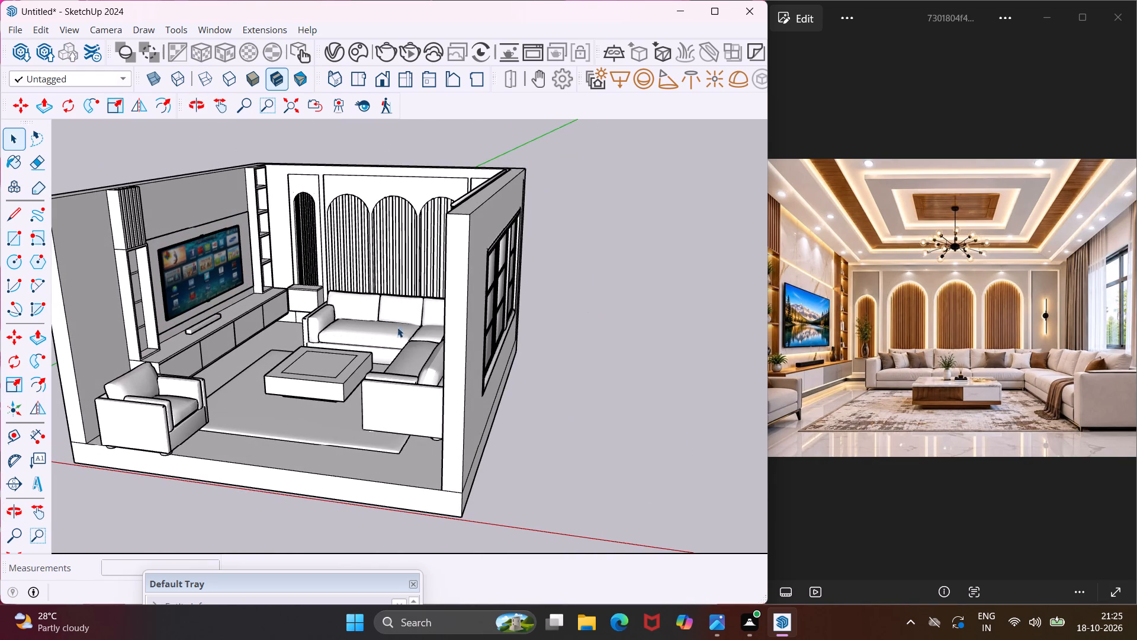
Push/Pull the topmost shelf strip in the niche nearest the armchair outward 6 7/8" to the niche's front edge.
{"action": "middle_click_drag", "start_coordinate": [300, 331], "coordinate": [406, 347]}
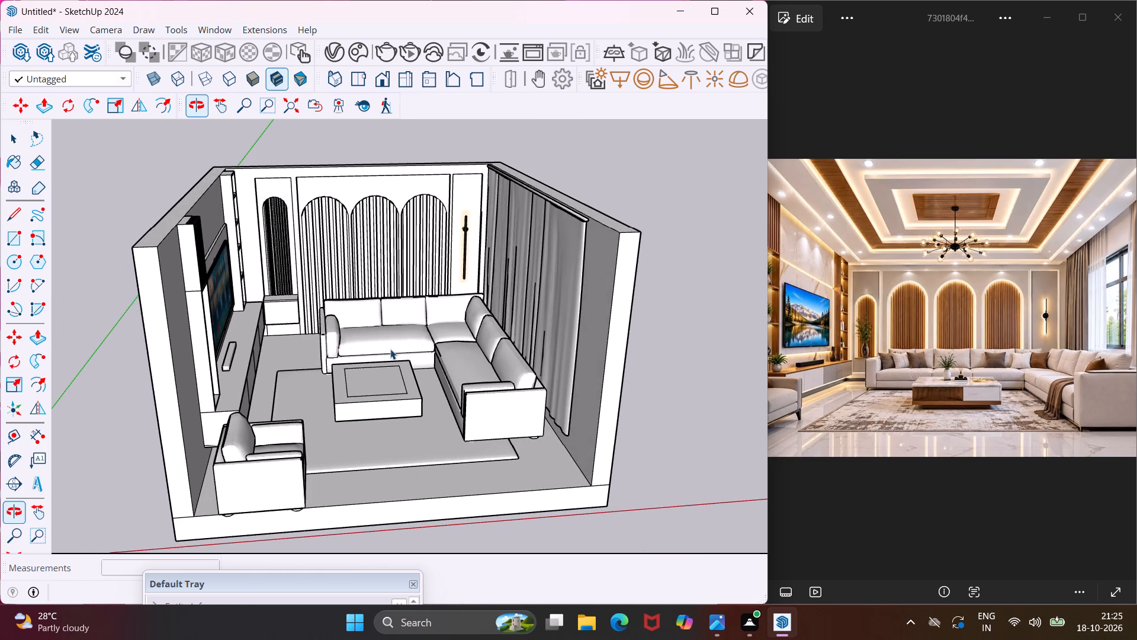
{"action": "scroll", "coordinate": [390, 349], "scroll_direction": "down", "scroll_amount": 3}
{"action": "middle_click_drag", "start_coordinate": [461, 427], "coordinate": [452, 371]}
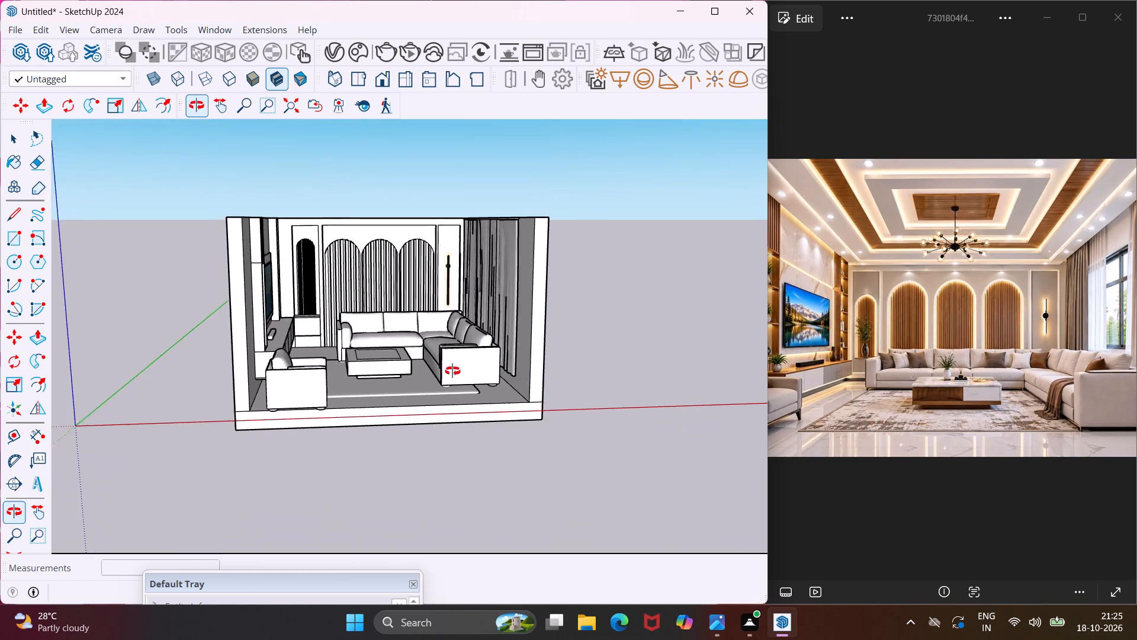
{"action": "middle_click_drag", "start_coordinate": [452, 371], "coordinate": [355, 497]}
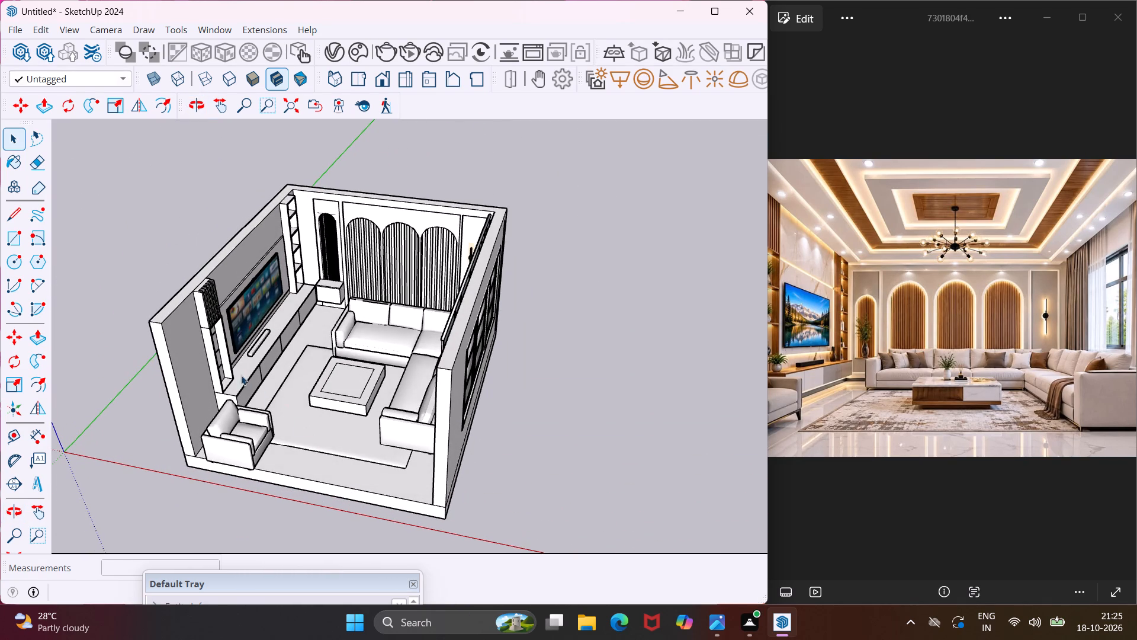
{"action": "scroll", "coordinate": [217, 359], "scroll_direction": "up", "scroll_amount": 15}
{"action": "middle_click_drag", "start_coordinate": [217, 359], "coordinate": [169, 361]}
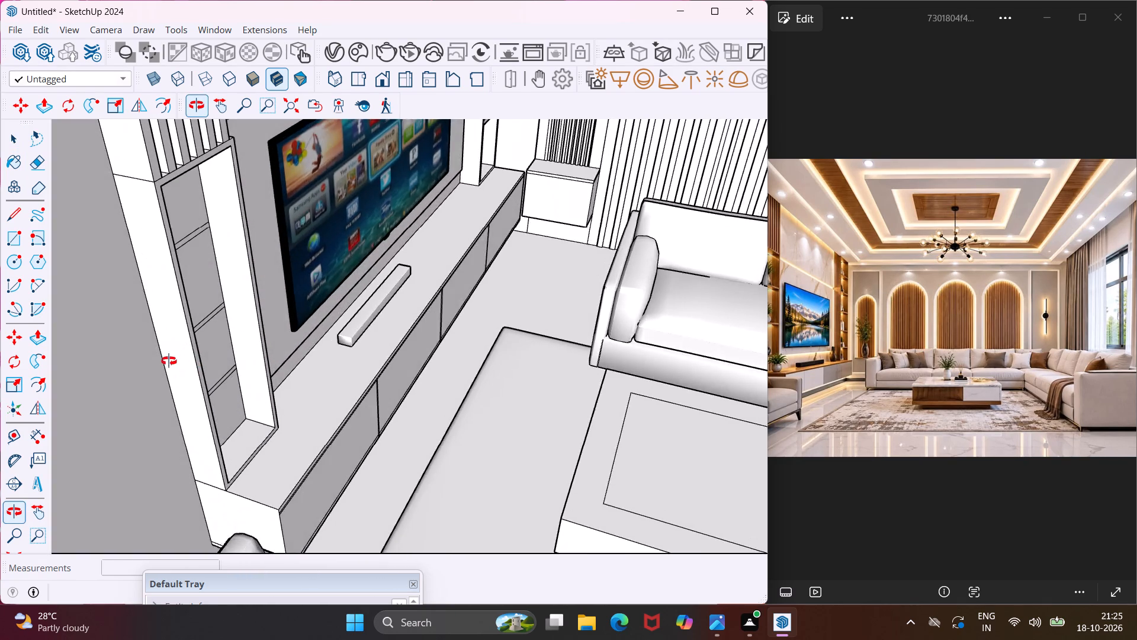
{"action": "middle_click_drag", "start_coordinate": [169, 361], "coordinate": [154, 362]}
{"action": "scroll", "coordinate": [182, 222], "scroll_direction": "up", "scroll_amount": 5}
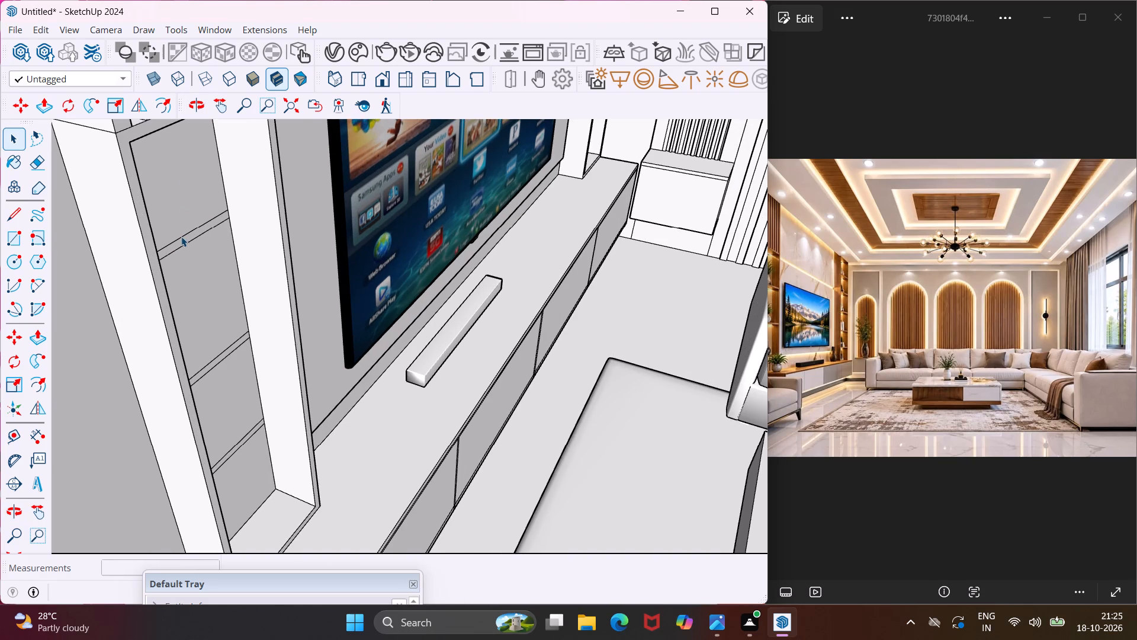
{"action": "left_click", "coordinate": [182, 240]}
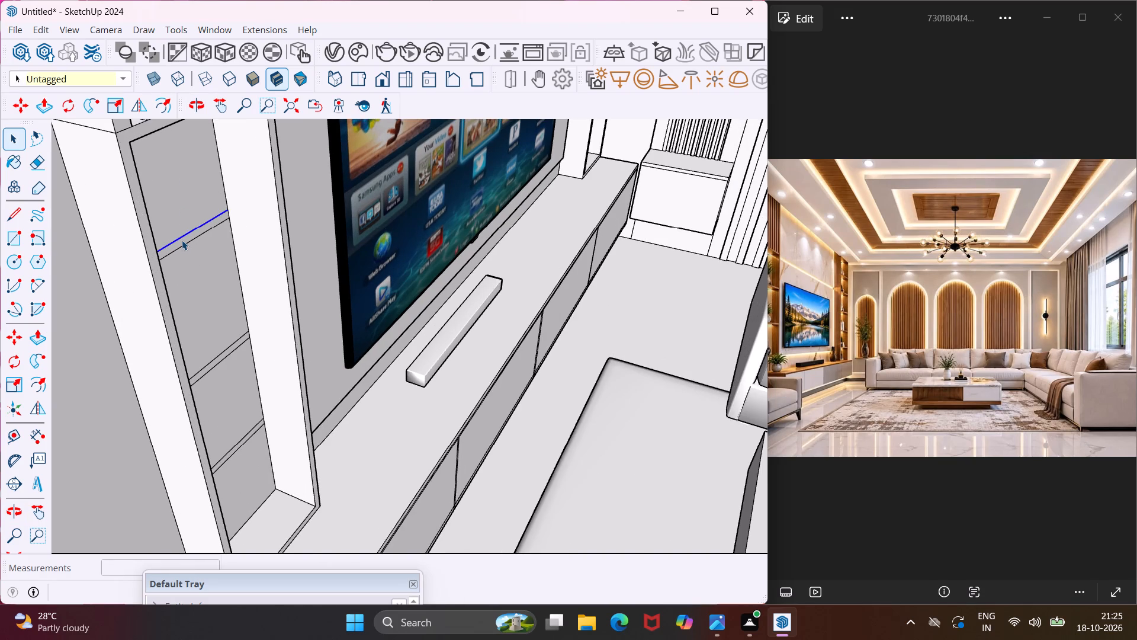
{"action": "scroll", "coordinate": [182, 240], "scroll_direction": "up", "scroll_amount": 3}
{"action": "left_click", "coordinate": [179, 245]}
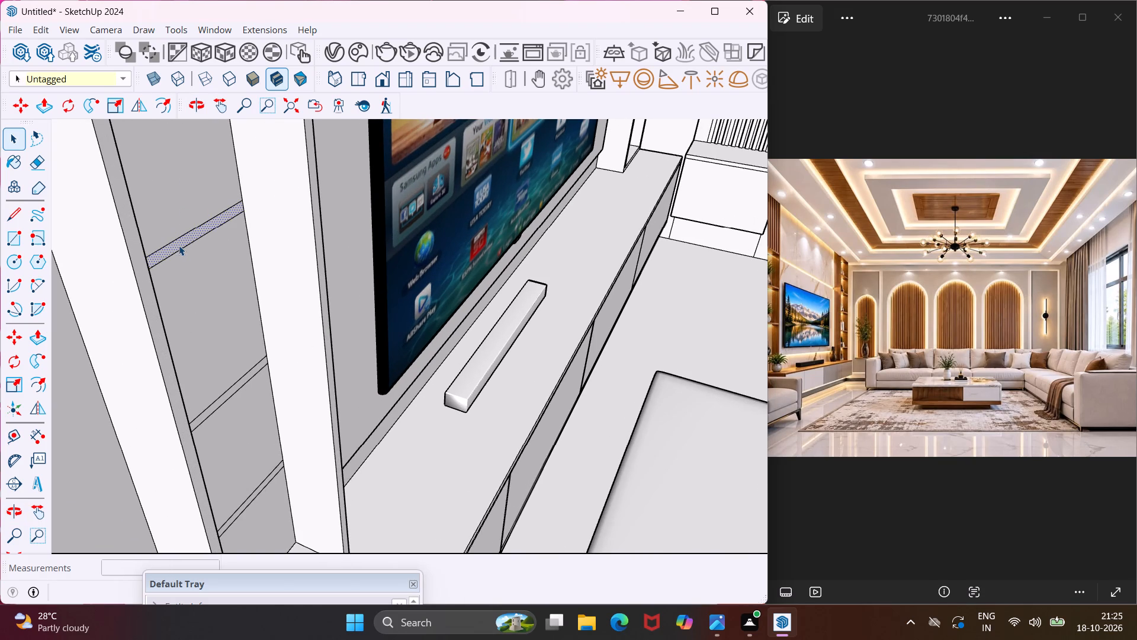
{"action": "key", "text": "p"}
{"action": "left_click", "coordinate": [179, 245]}
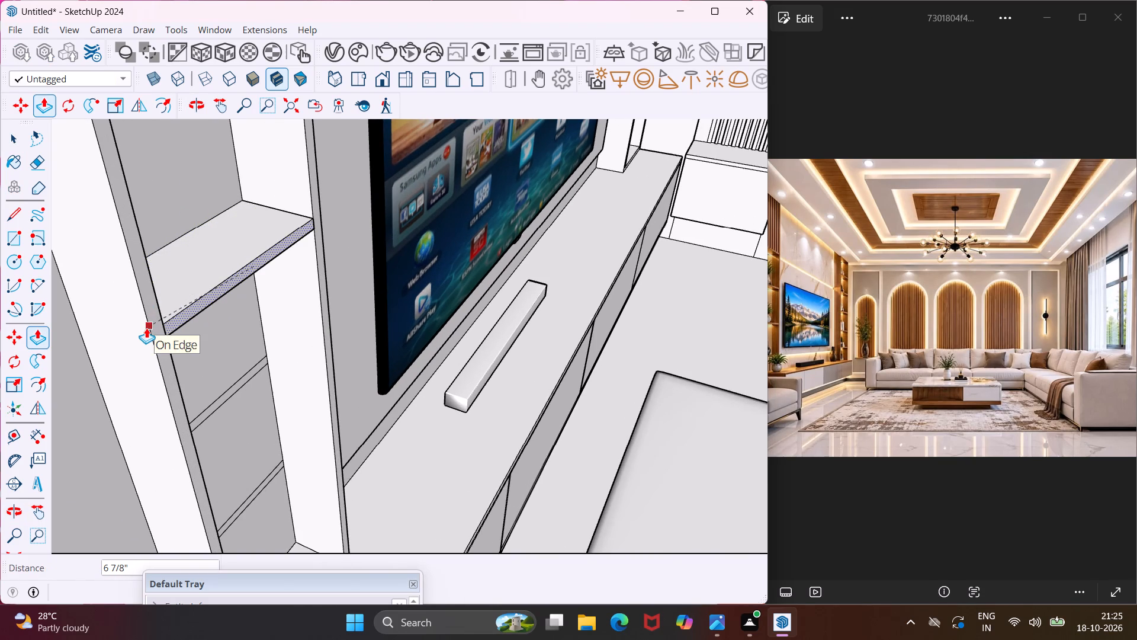
{"action": "key", "text": "grave"}
{"action": "key", "text": "Escape"}
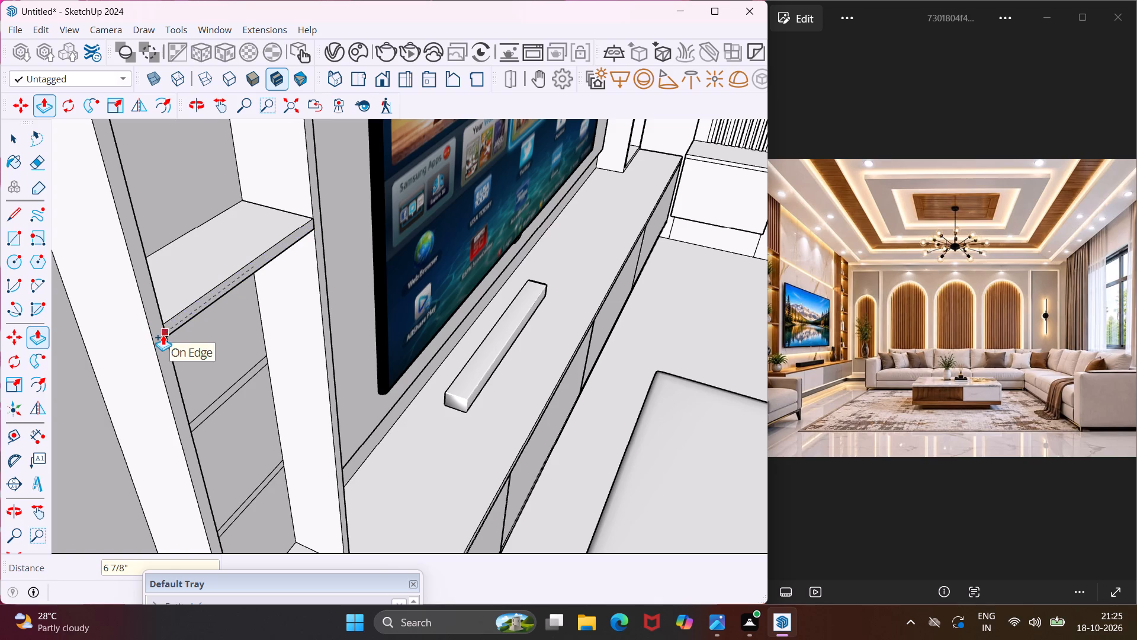
{"action": "left_click", "coordinate": [163, 335]}
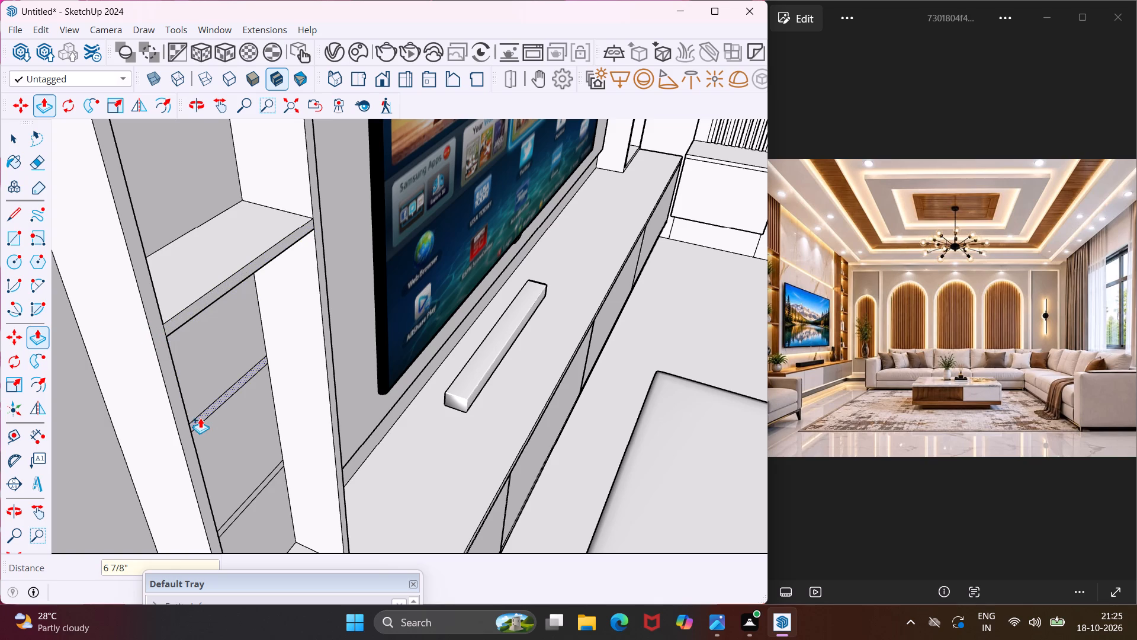
Push/Pull the two remaining shelf strips in the niche nearest the armchair outward 6 7/8" to the niche's front edge.
{"action": "left_click", "coordinate": [200, 418]}
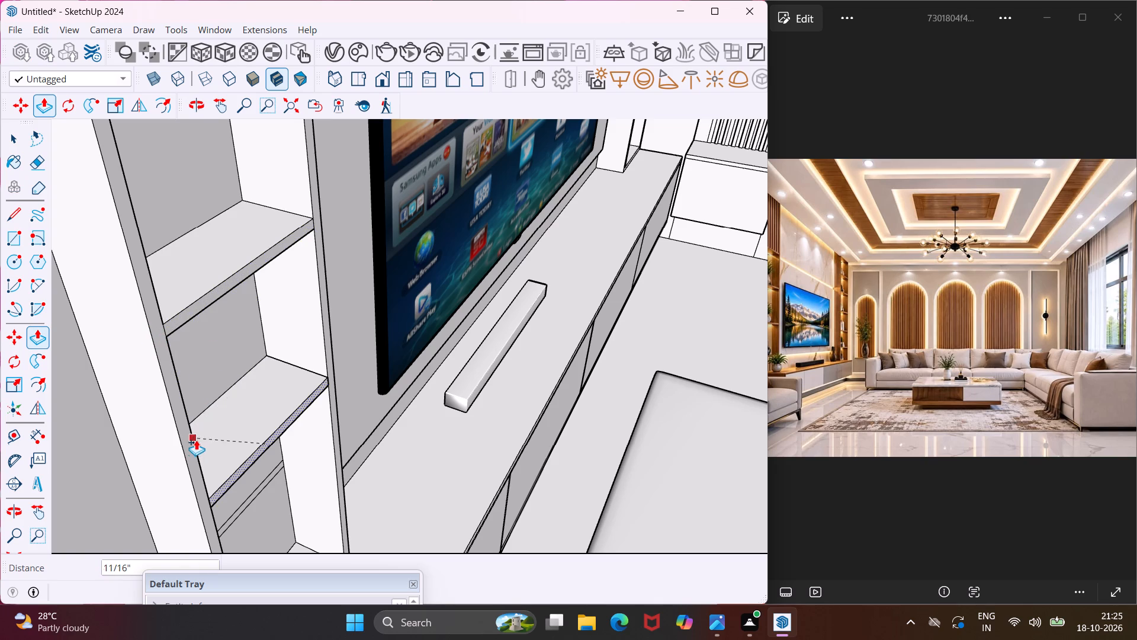
{"action": "left_click", "coordinate": [191, 447]}
{"action": "scroll", "coordinate": [174, 456], "scroll_direction": "down", "scroll_amount": 5}
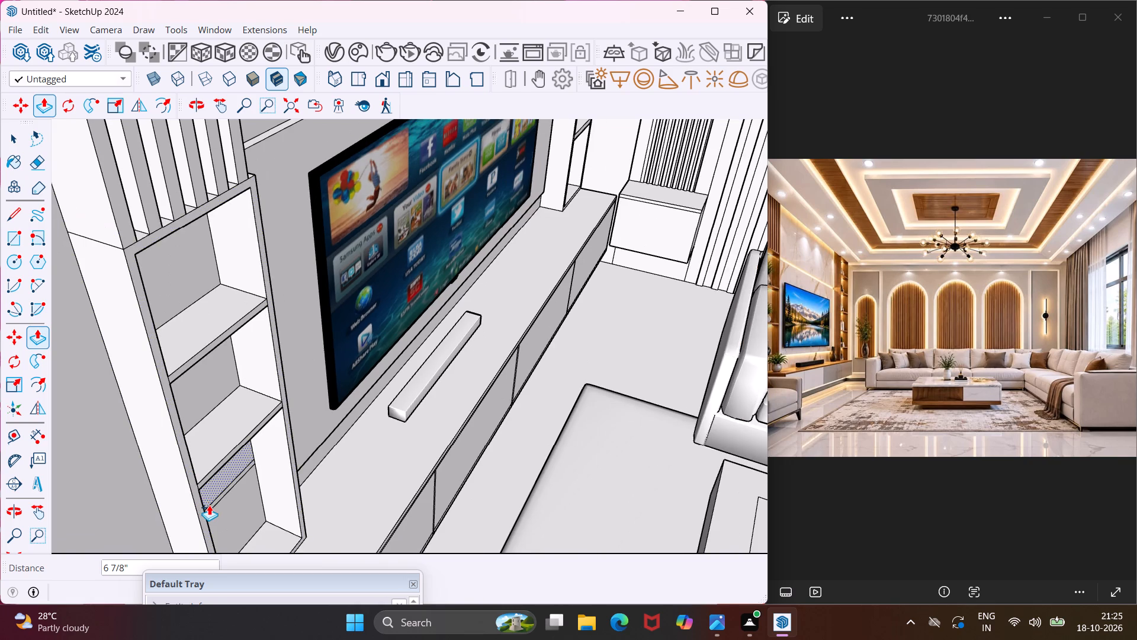
{"action": "scroll", "coordinate": [209, 505], "scroll_direction": "up", "scroll_amount": 9}
{"action": "left_click", "coordinate": [216, 513]}
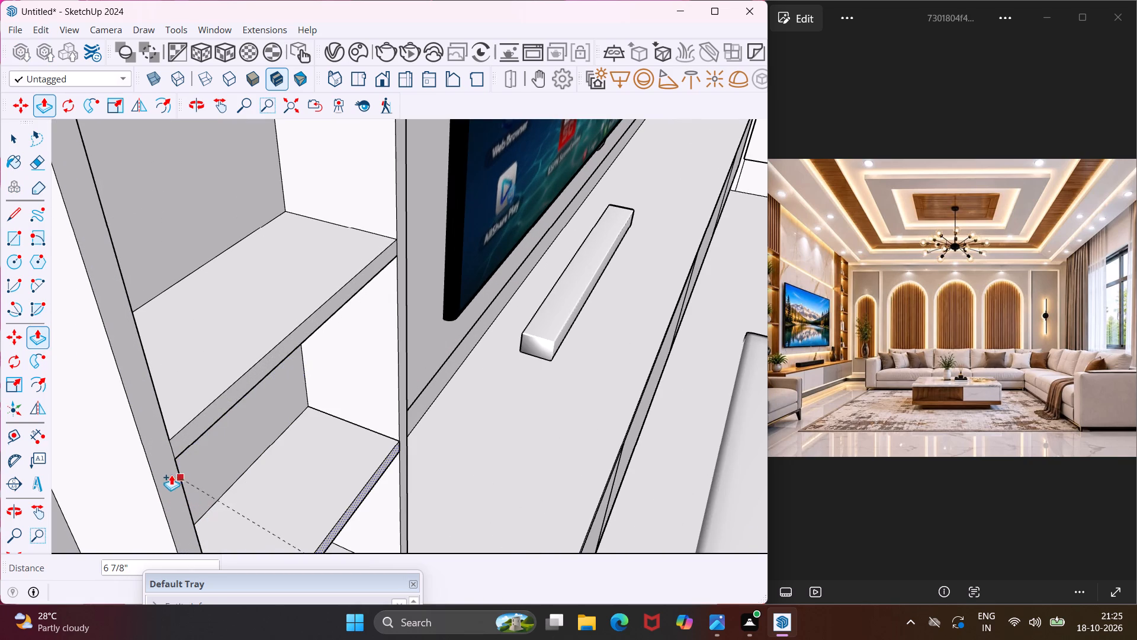
{"action": "left_click", "coordinate": [167, 472]}
{"action": "scroll", "coordinate": [165, 429], "scroll_direction": "down", "scroll_amount": 11}
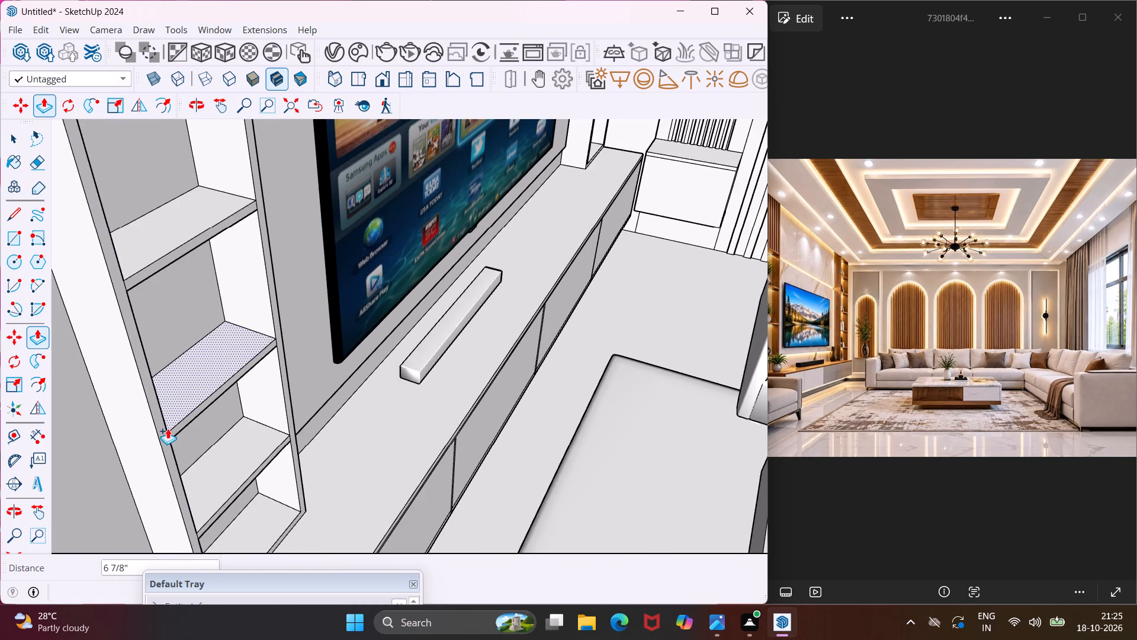
{"action": "scroll", "coordinate": [168, 428], "scroll_direction": "down", "scroll_amount": 18}
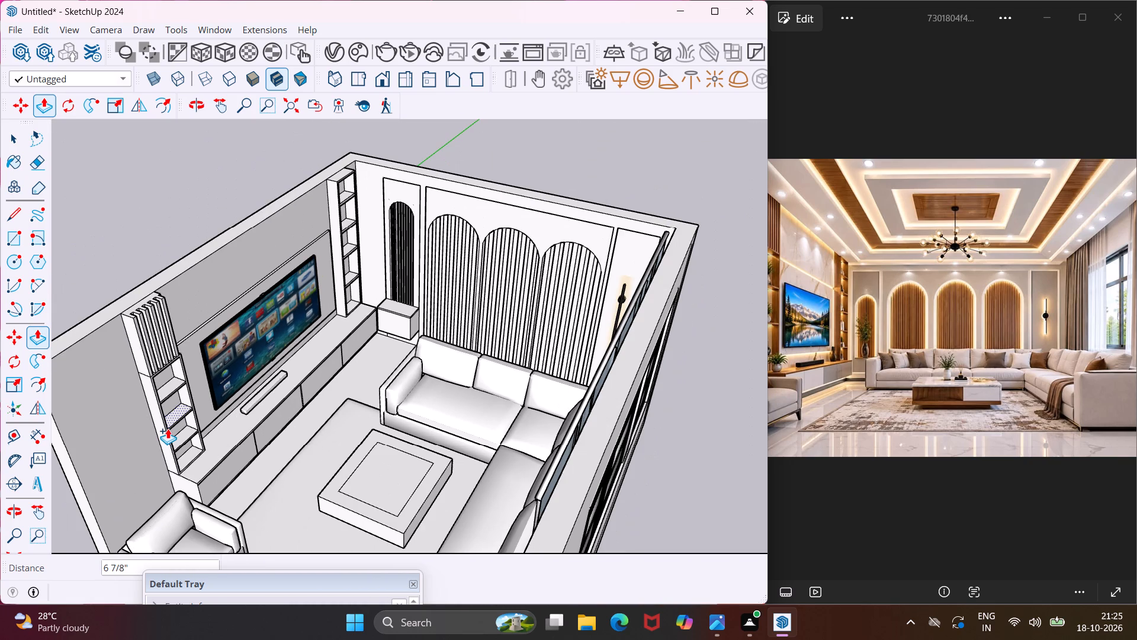
{"action": "key", "text": "Escape"}
{"action": "key", "text": "space"}
Draw a vertical 16' 6" by 1' rotated rectangle standing on the top outer edge of the arched-panel wall.
{"action": "scroll", "coordinate": [296, 467], "scroll_direction": "down", "scroll_amount": 2}
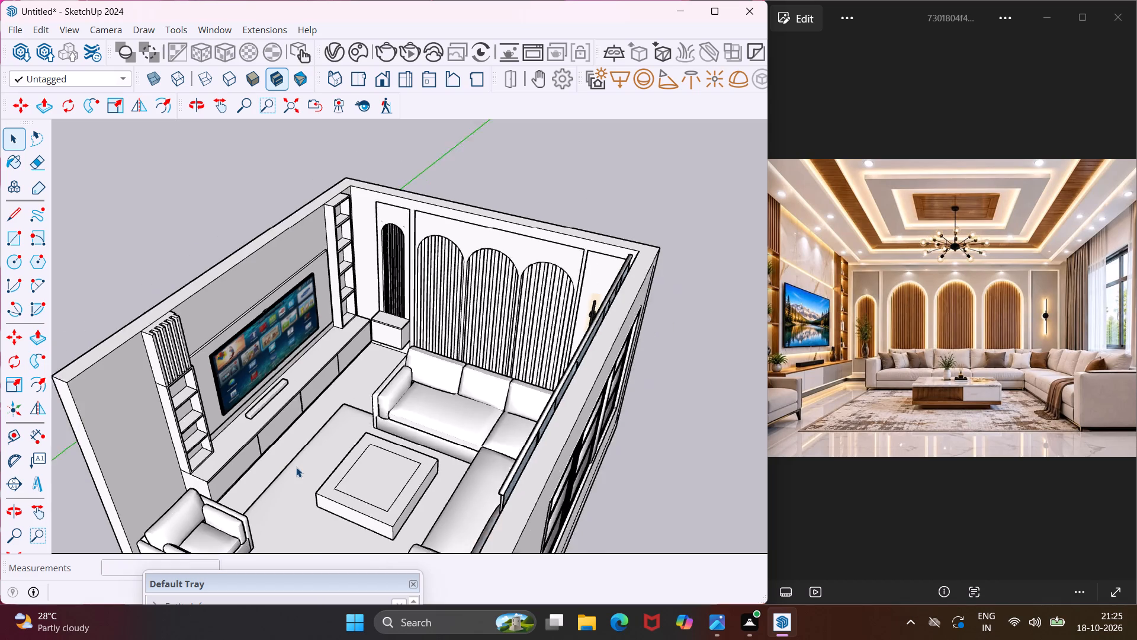
{"action": "scroll", "coordinate": [296, 467], "scroll_direction": "down", "scroll_amount": 3}
{"action": "middle_click_drag", "start_coordinate": [297, 471], "coordinate": [419, 452]}
{"action": "middle_click_drag", "start_coordinate": [351, 332], "coordinate": [104, 419]}
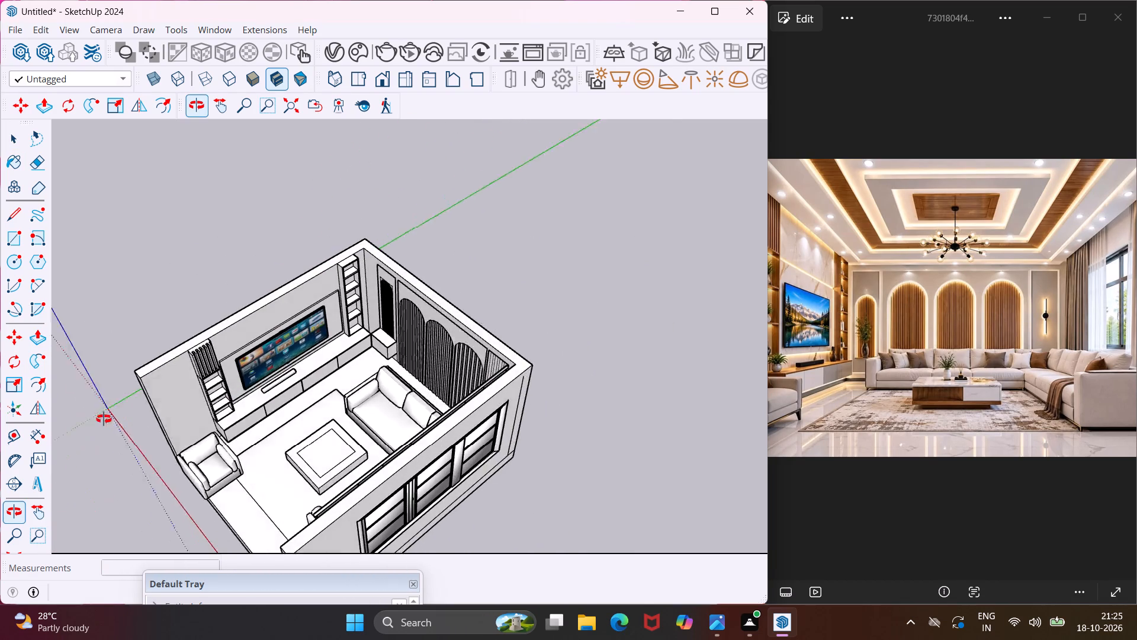
{"action": "middle_click_drag", "start_coordinate": [104, 419], "coordinate": [97, 421]}
{"action": "middle_click_drag", "start_coordinate": [387, 436], "coordinate": [316, 440]}
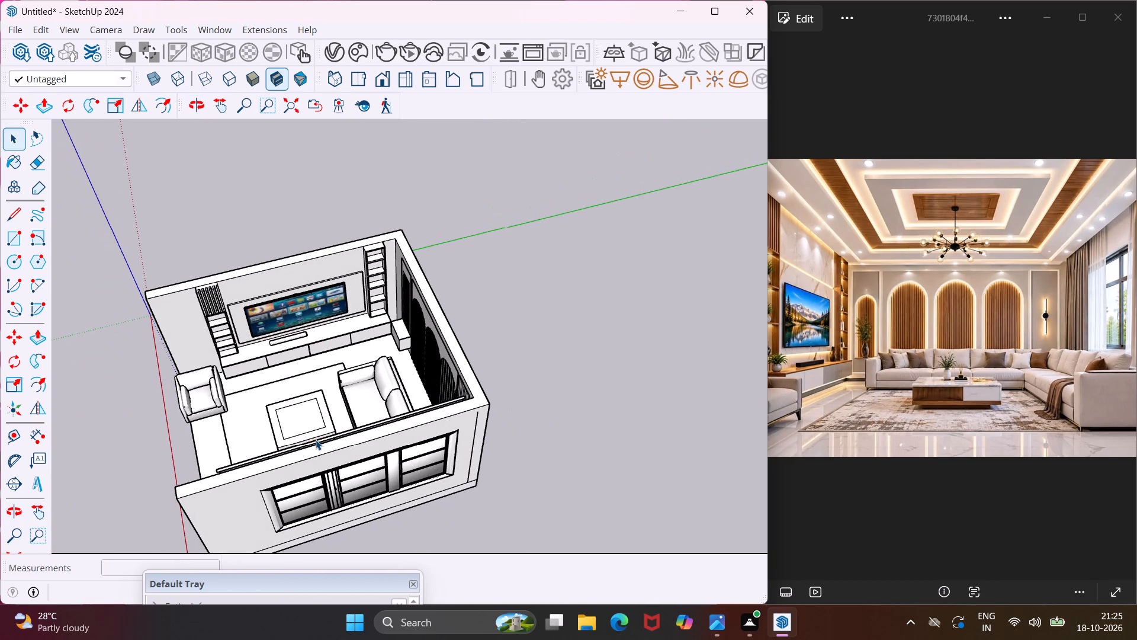
{"action": "scroll", "coordinate": [316, 440], "scroll_direction": "up", "scroll_amount": 4}
{"action": "scroll", "coordinate": [316, 440], "scroll_direction": "down", "scroll_amount": 5}
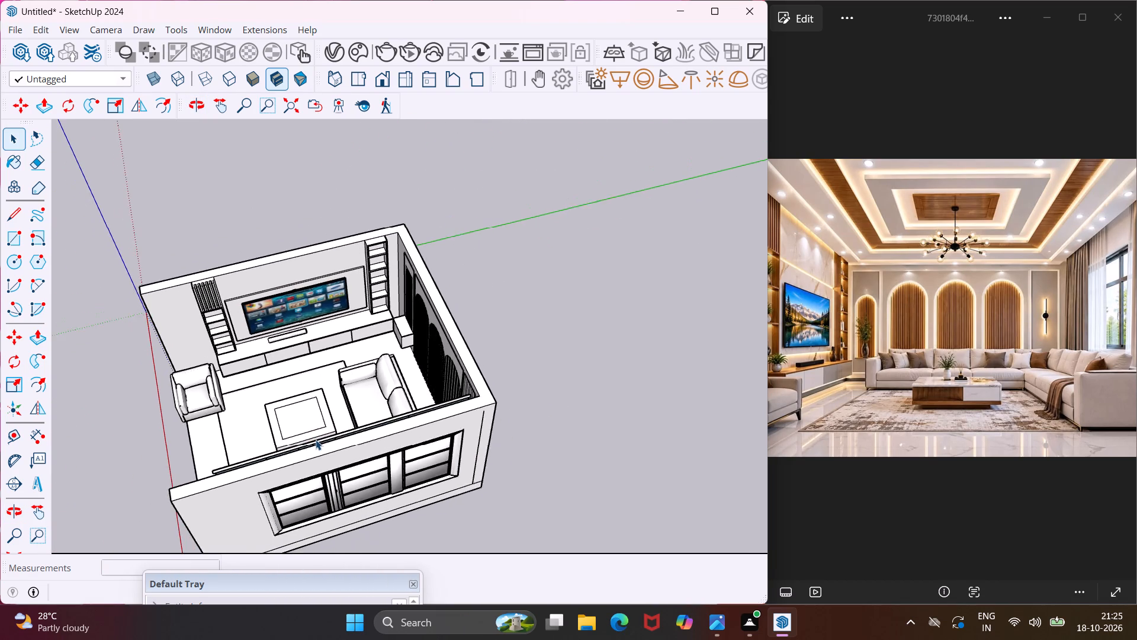
{"action": "left_click", "coordinate": [41, 228]}
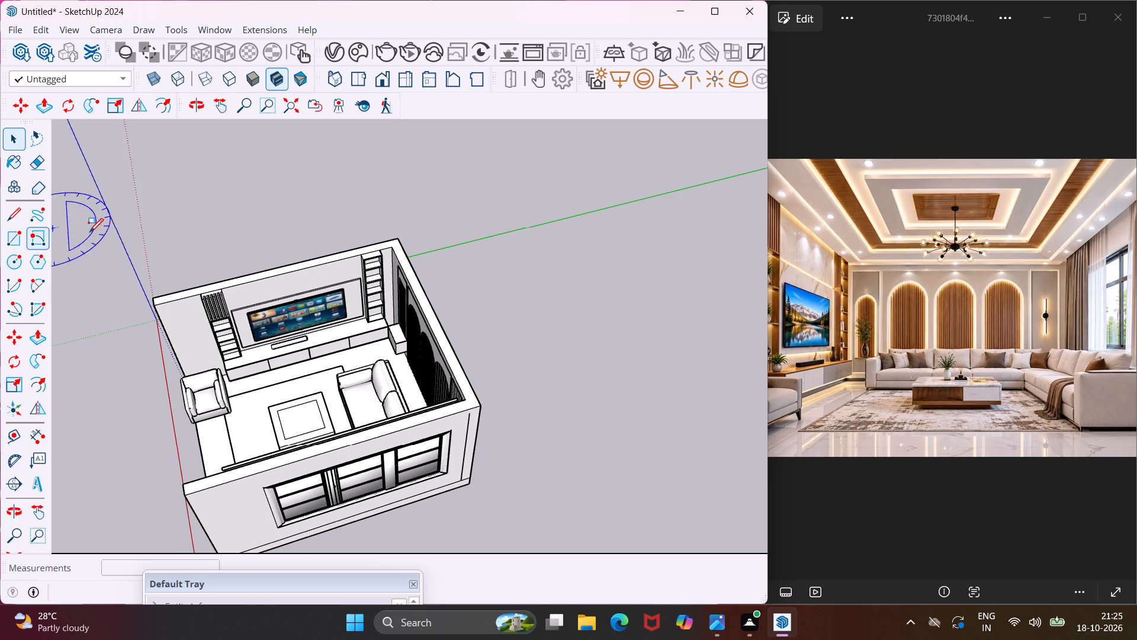
{"action": "scroll", "coordinate": [396, 244], "scroll_direction": "up", "scroll_amount": 3}
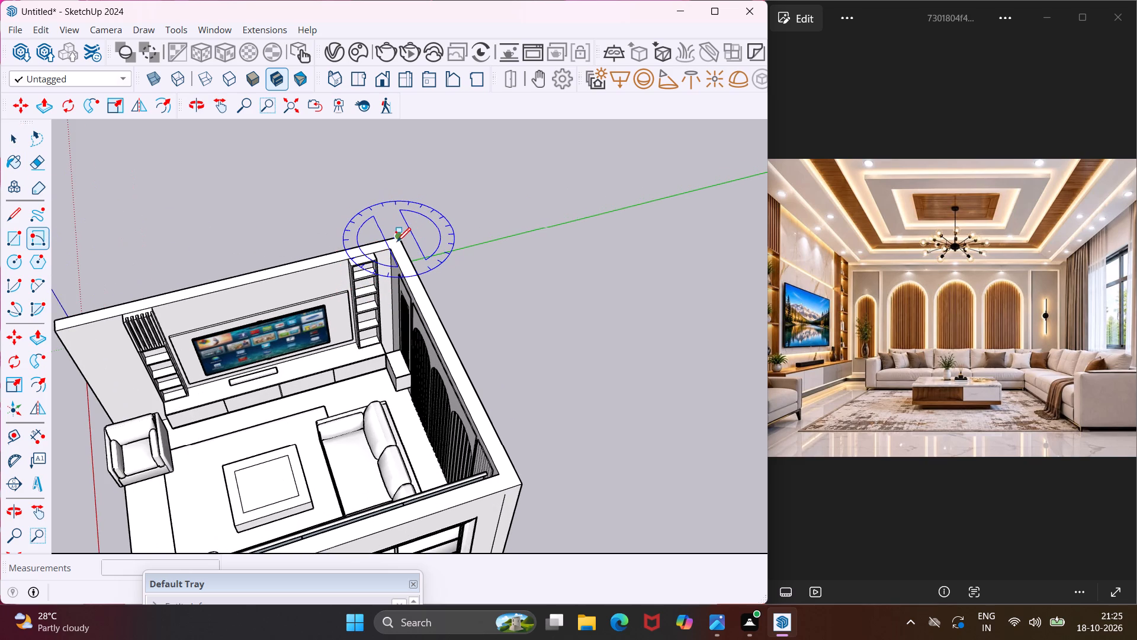
{"action": "left_click", "coordinate": [399, 237]}
{"action": "scroll", "coordinate": [411, 287], "scroll_direction": "down", "scroll_amount": 5}
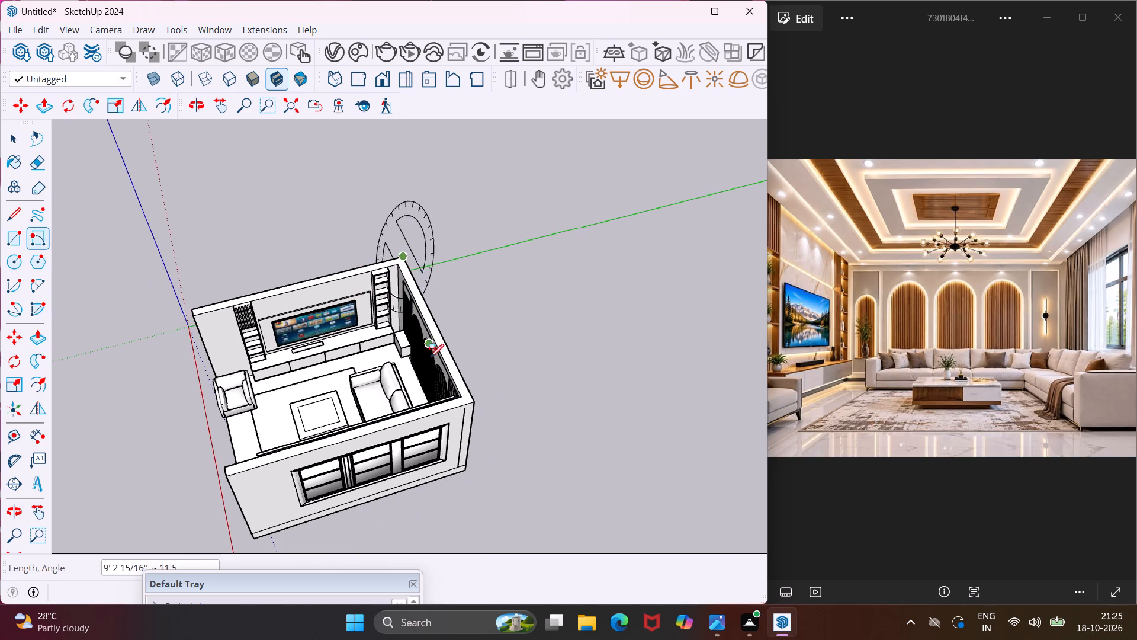
{"action": "left_click", "coordinate": [476, 405]}
{"action": "middle_click_drag", "start_coordinate": [476, 404], "coordinate": [469, 356]}
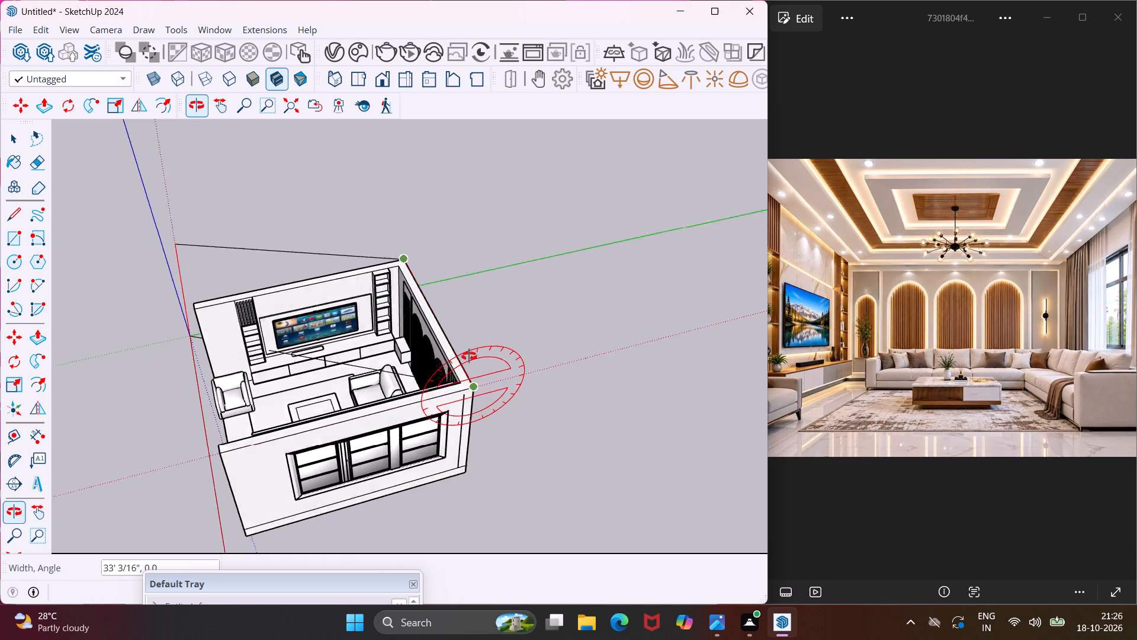
{"action": "middle_click_drag", "start_coordinate": [469, 356], "coordinate": [449, 293]}
{"action": "scroll", "coordinate": [445, 302], "scroll_direction": "up", "scroll_amount": 3}
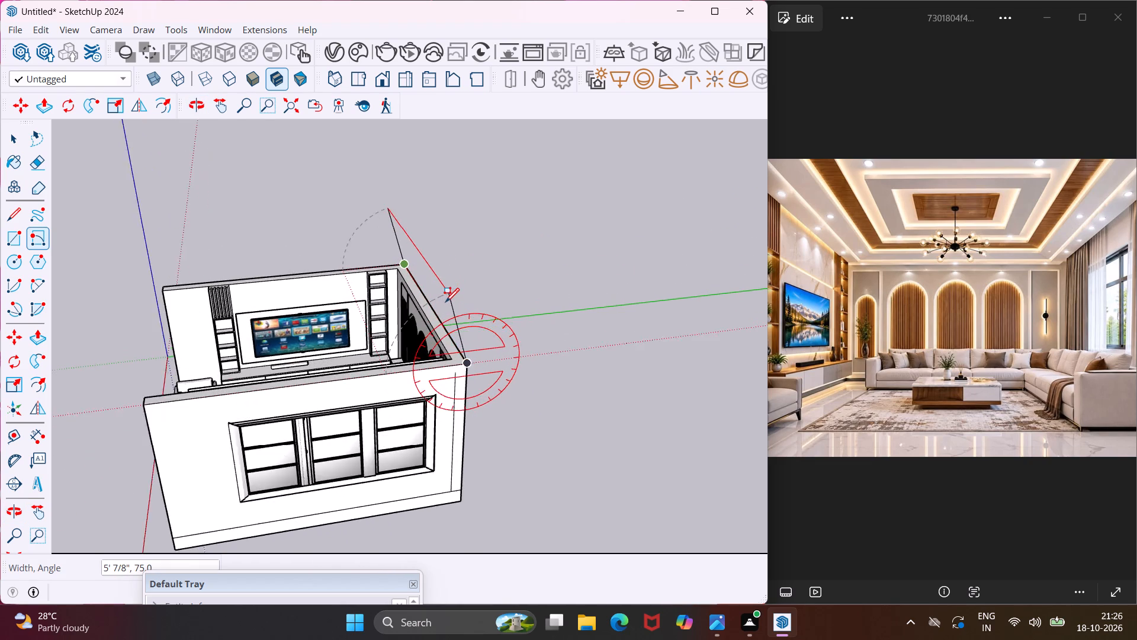
{"action": "scroll", "coordinate": [445, 302], "scroll_direction": "up", "scroll_amount": 4}
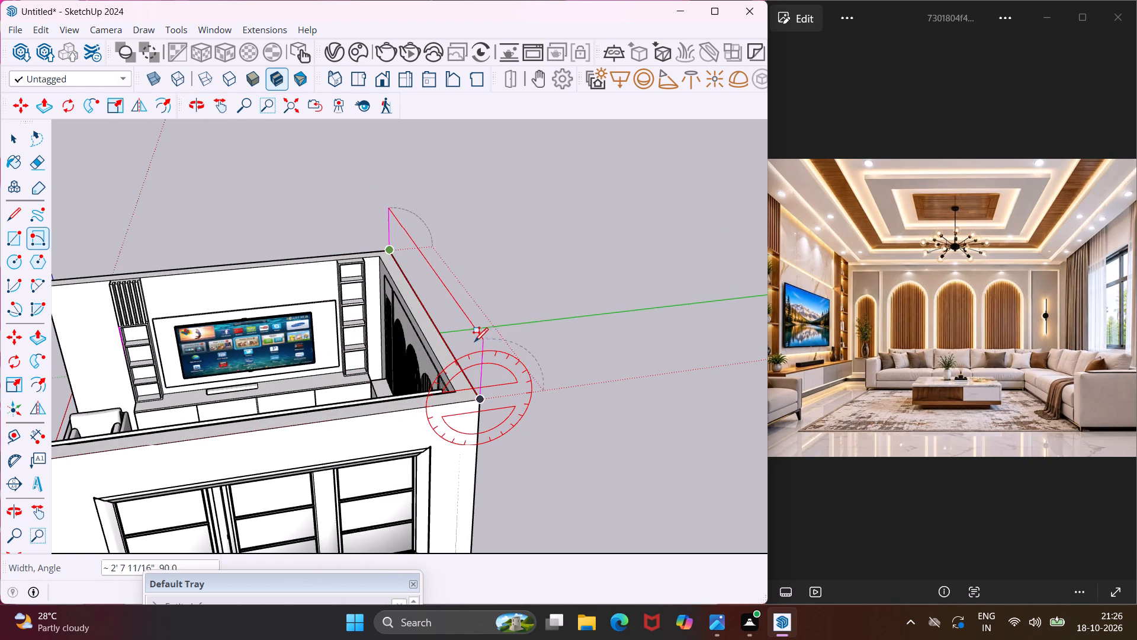
{"action": "scroll", "coordinate": [478, 349], "scroll_direction": "up", "scroll_amount": 4}
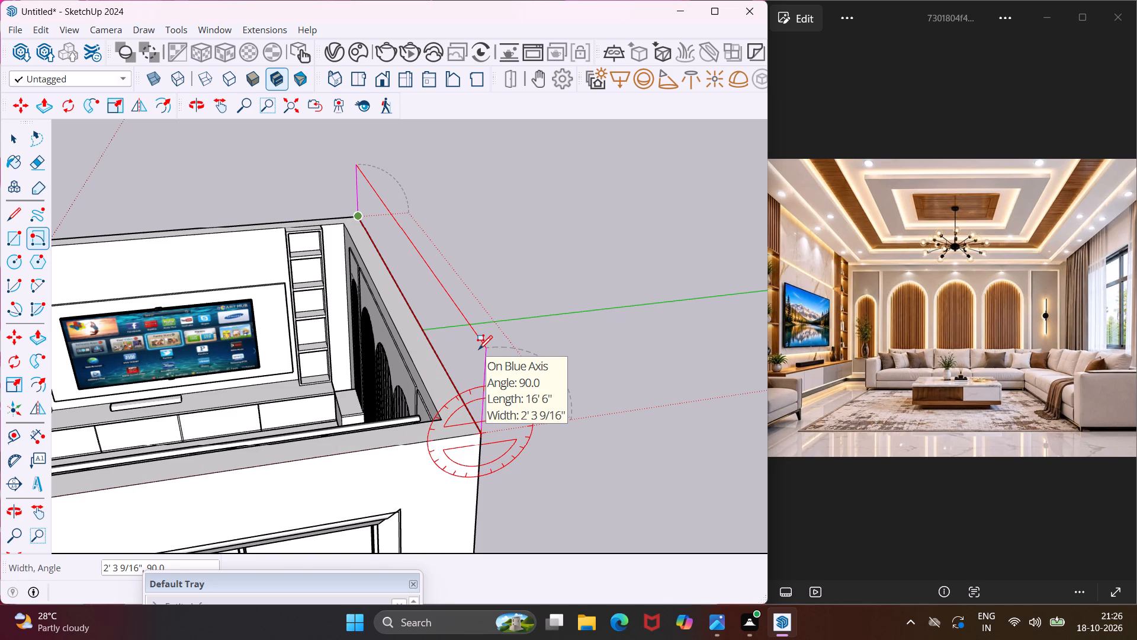
{"action": "type", "text": "1'"}
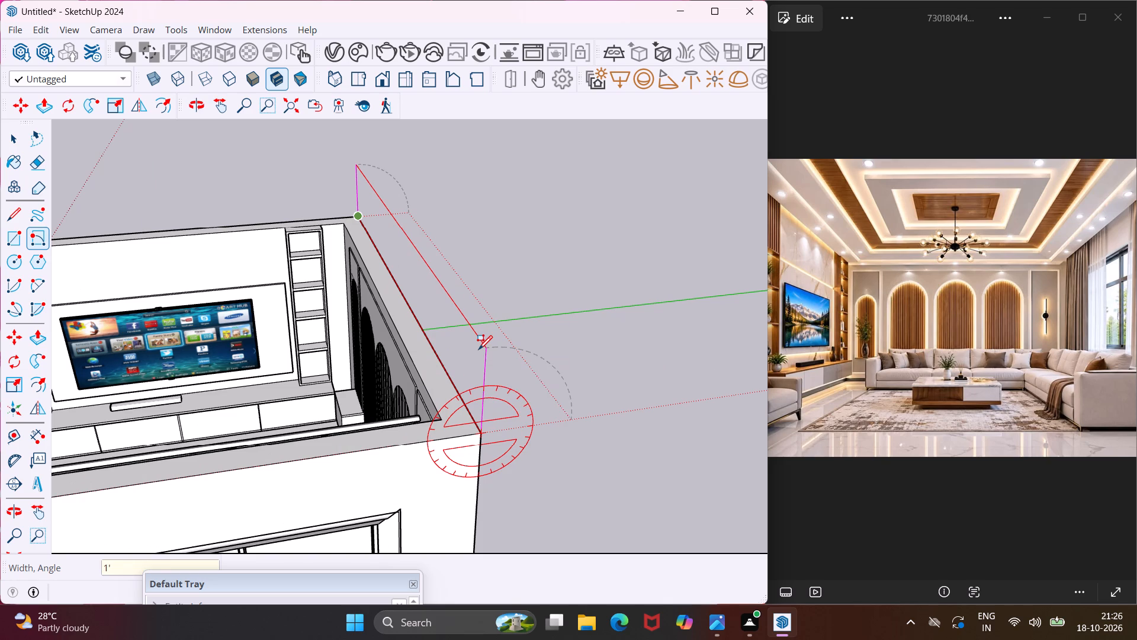
{"action": "key", "text": "Return"}
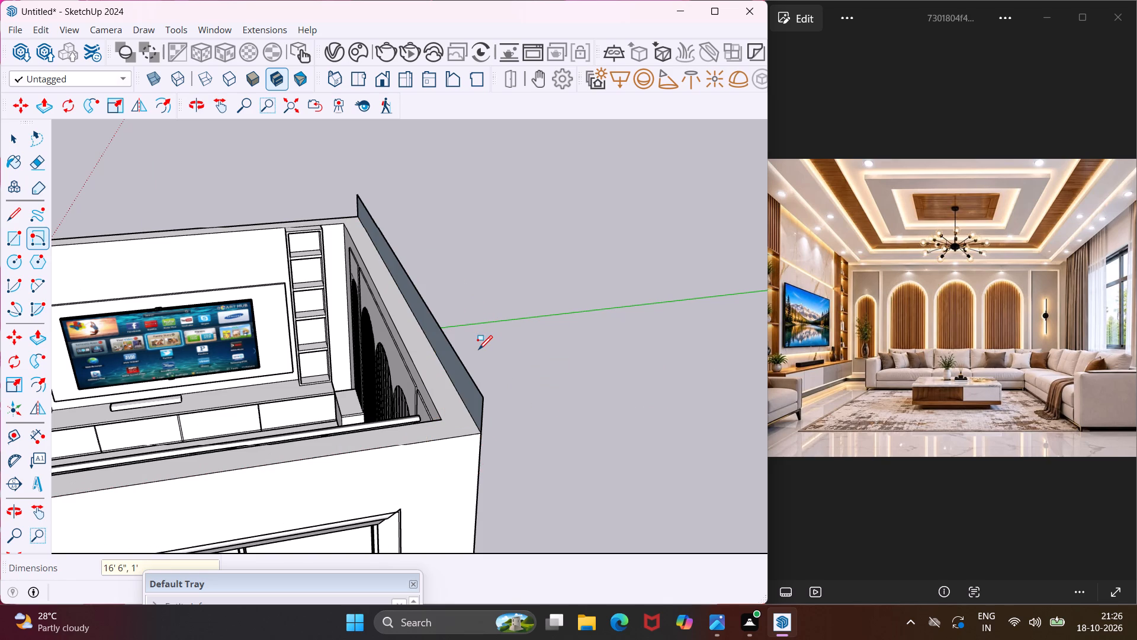
{"action": "key", "text": "Escape"}
{"action": "key", "text": "space"}
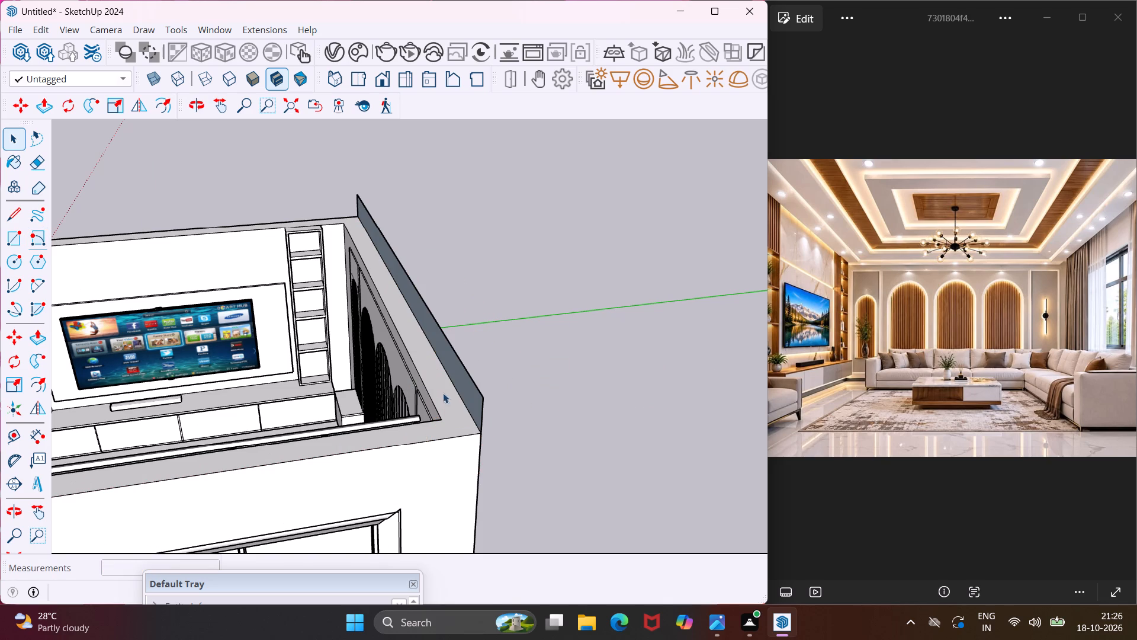
Push/Pull the upright rectangle 18' 10 3/16" across the wall tops to form a ceiling slab over the whole room.
{"action": "left_click", "coordinate": [469, 402]}
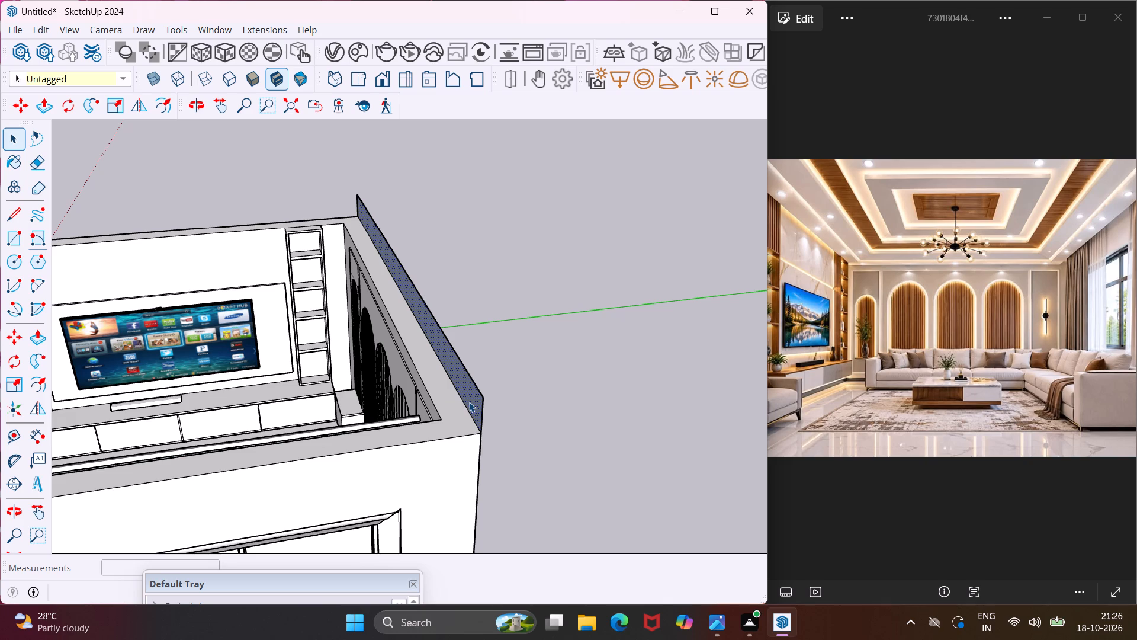
{"action": "key", "text": "p"}
{"action": "left_click", "coordinate": [469, 402]}
{"action": "scroll", "coordinate": [277, 440], "scroll_direction": "down", "scroll_amount": 4}
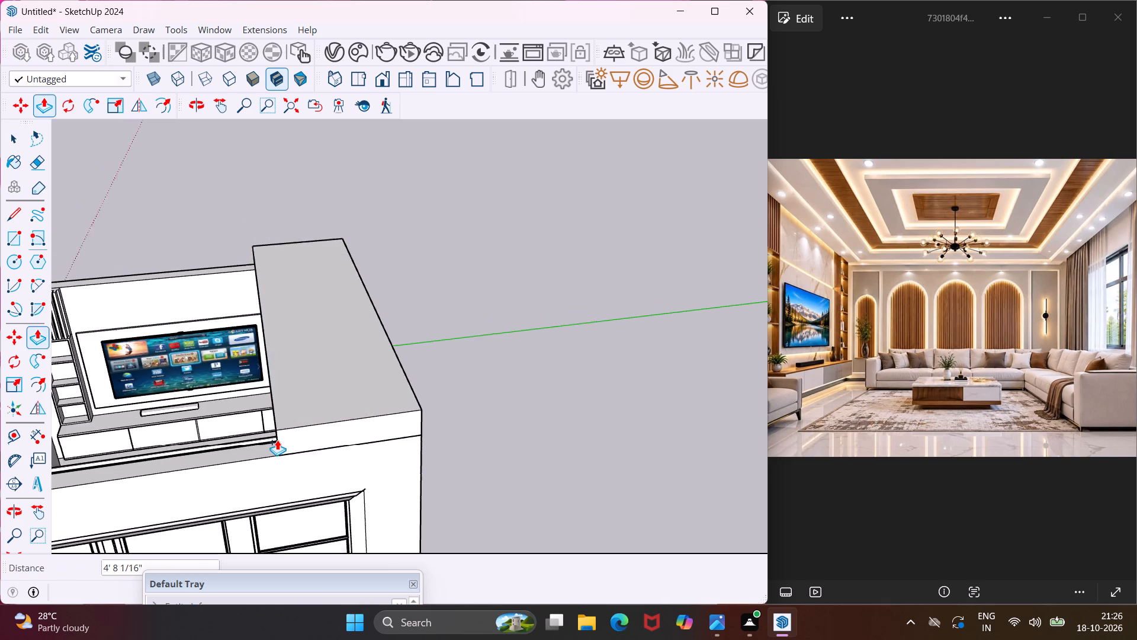
{"action": "scroll", "coordinate": [277, 440], "scroll_direction": "down", "scroll_amount": 2}
{"action": "scroll", "coordinate": [277, 440], "scroll_direction": "up", "scroll_amount": 1}
{"action": "middle_click_drag", "start_coordinate": [277, 440], "coordinate": [552, 370]}
{"action": "scroll", "coordinate": [552, 370], "scroll_direction": "down", "scroll_amount": 7}
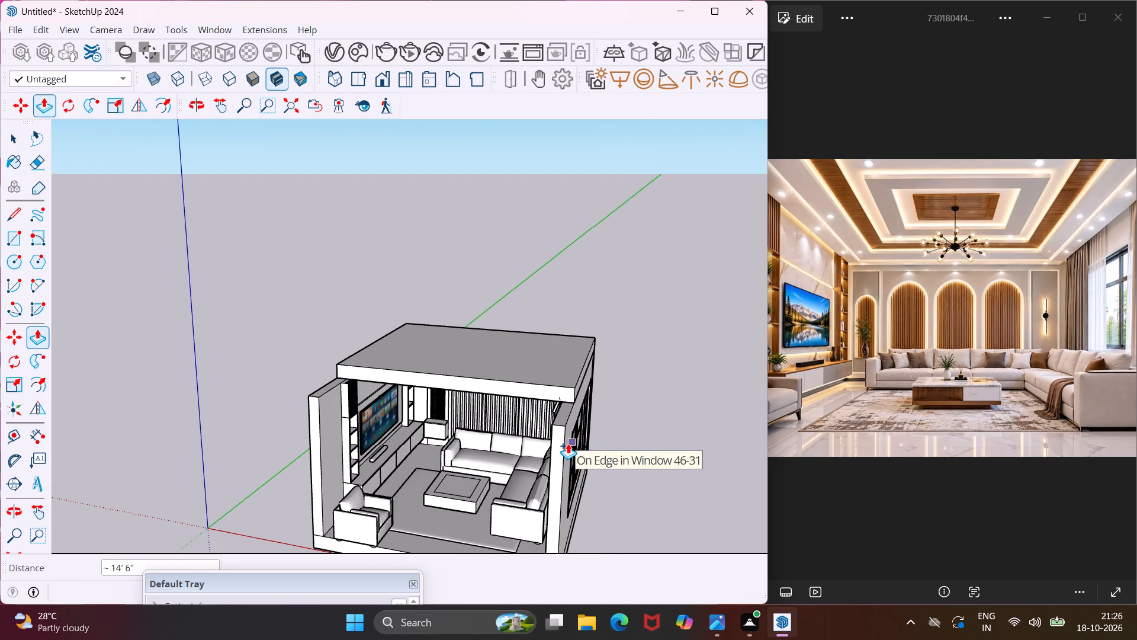
{"action": "middle_click_drag", "start_coordinate": [568, 443], "coordinate": [438, 457]}
{"action": "left_click", "coordinate": [400, 505]}
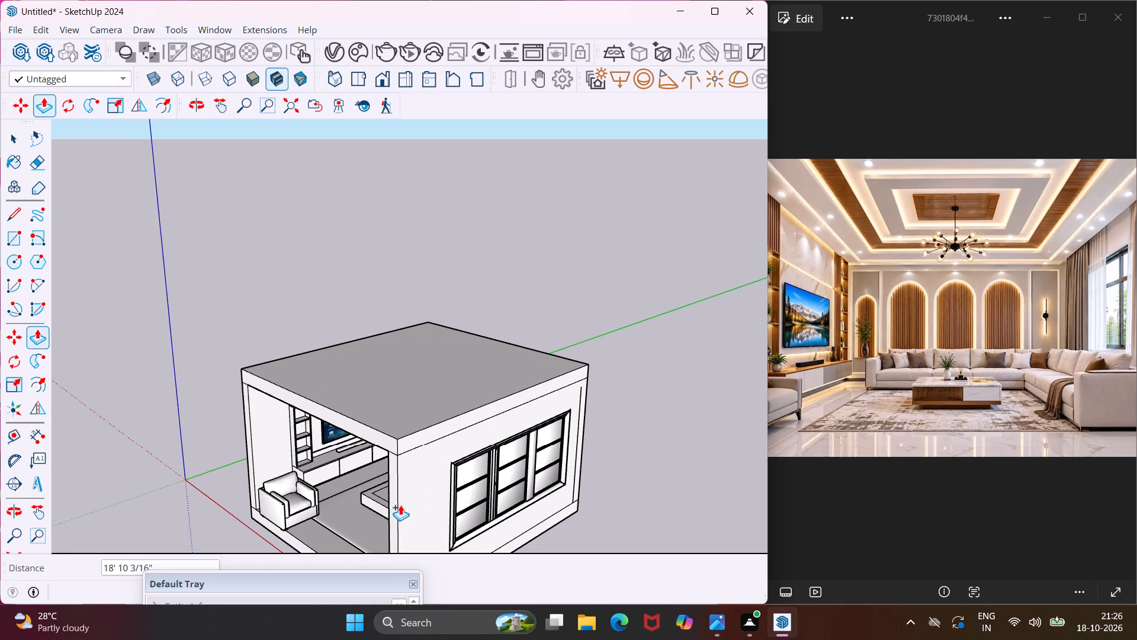
{"action": "key", "text": "Escape"}
{"action": "key", "text": "space"}
Move the curtains under the ceiling about 1 9/16" closer to the window wall.
{"action": "middle_click_drag", "start_coordinate": [390, 501], "coordinate": [473, 475]}
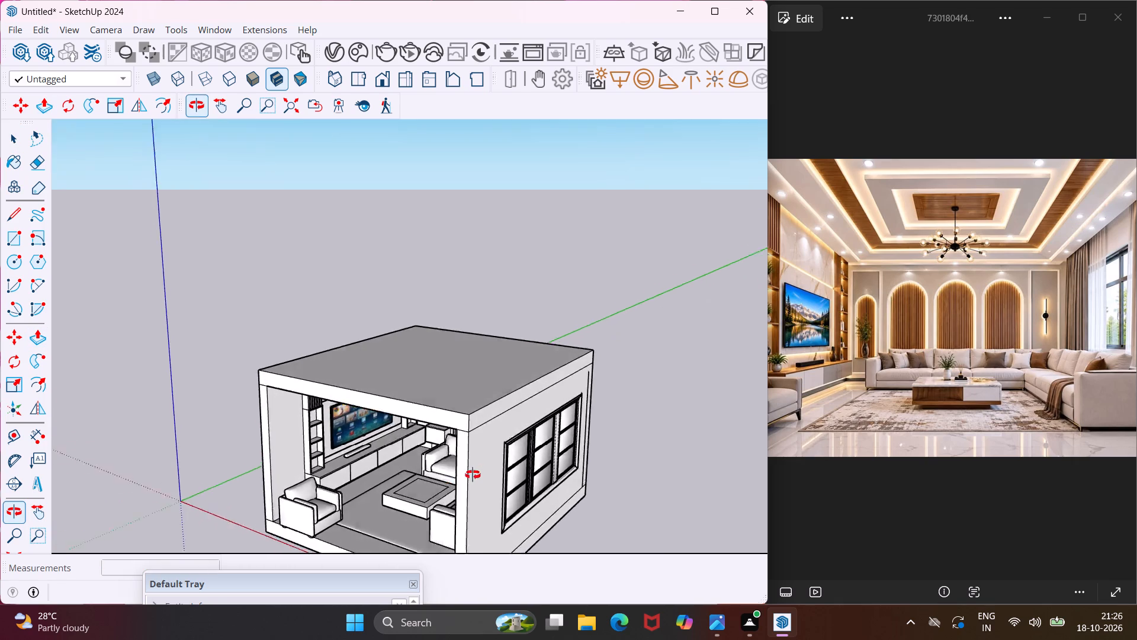
{"action": "middle_click_drag", "start_coordinate": [473, 475], "coordinate": [623, 428]}
{"action": "middle_click_drag", "start_coordinate": [593, 395], "coordinate": [595, 333]}
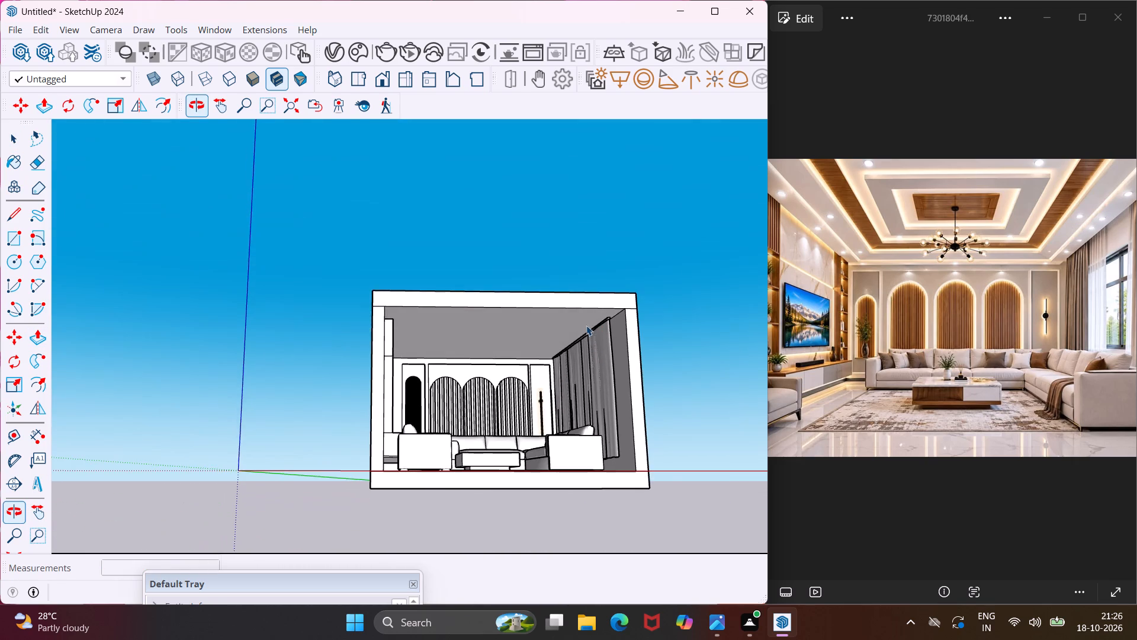
{"action": "scroll", "coordinate": [586, 325], "scroll_direction": "up", "scroll_amount": 9}
{"action": "middle_click_drag", "start_coordinate": [628, 357], "coordinate": [560, 378]}
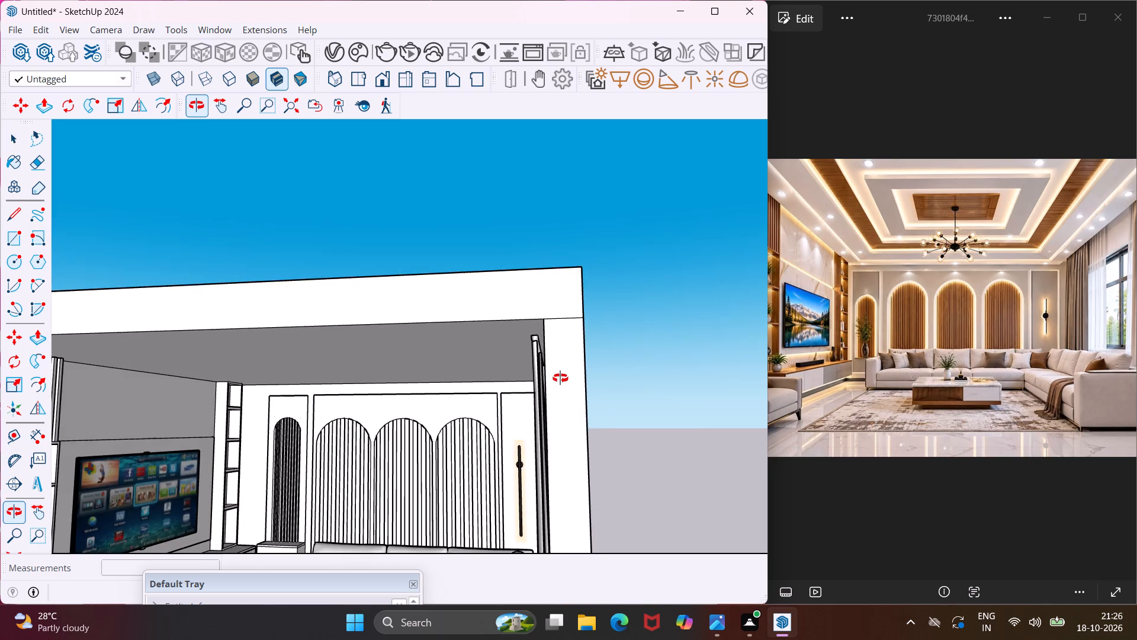
{"action": "middle_click_drag", "start_coordinate": [560, 378], "coordinate": [566, 398]}
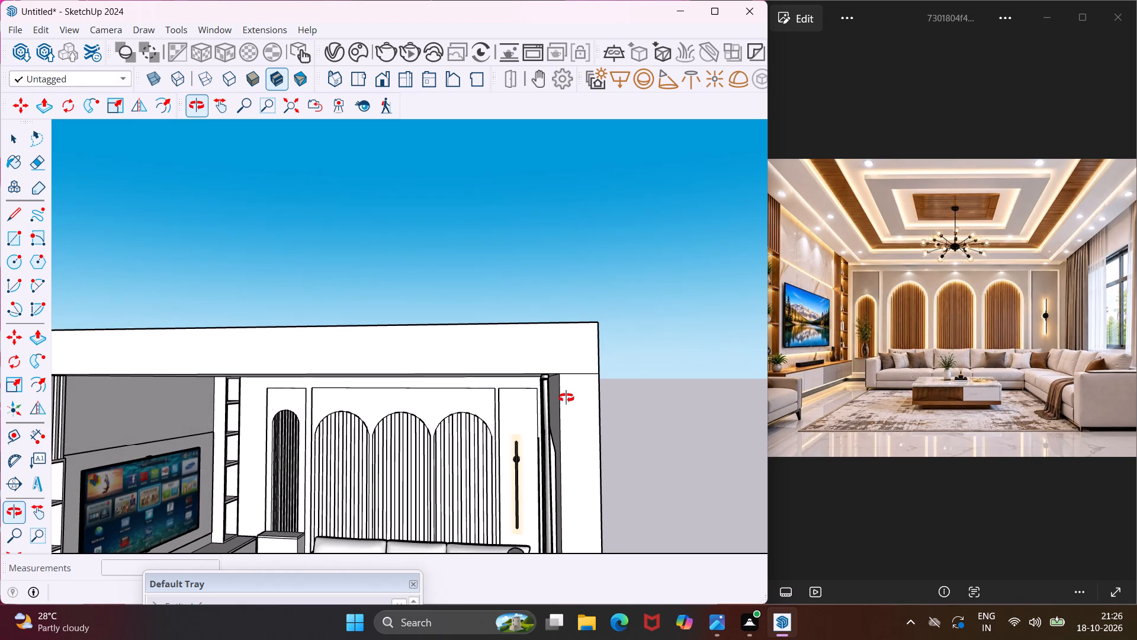
{"action": "middle_click_drag", "start_coordinate": [566, 398], "coordinate": [605, 375]}
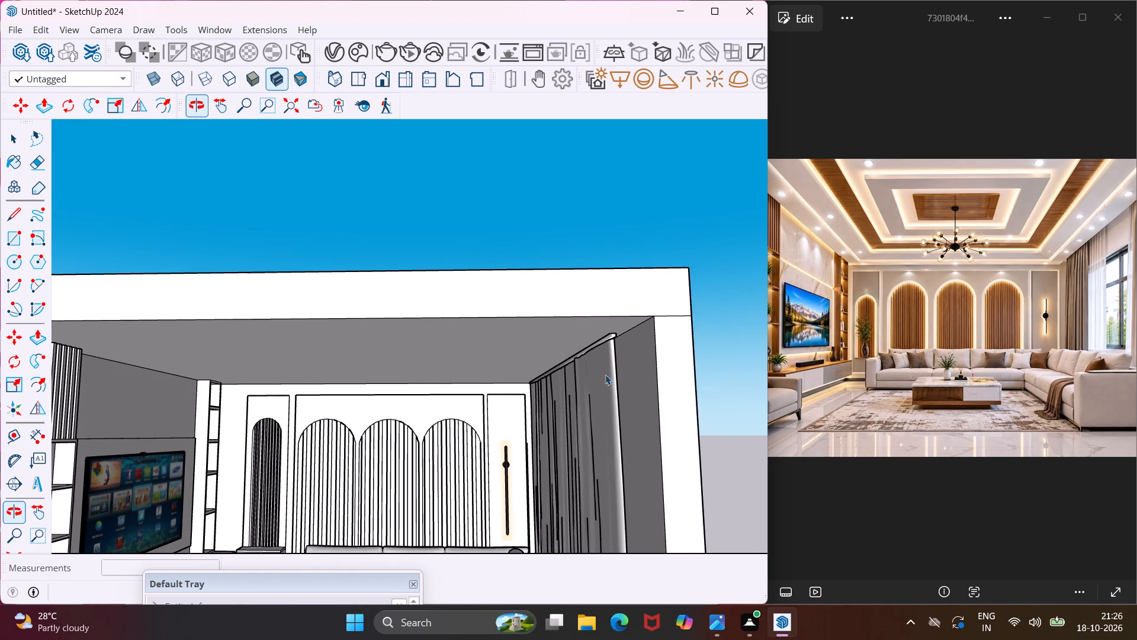
{"action": "scroll", "coordinate": [620, 408], "scroll_direction": "up", "scroll_amount": 3}
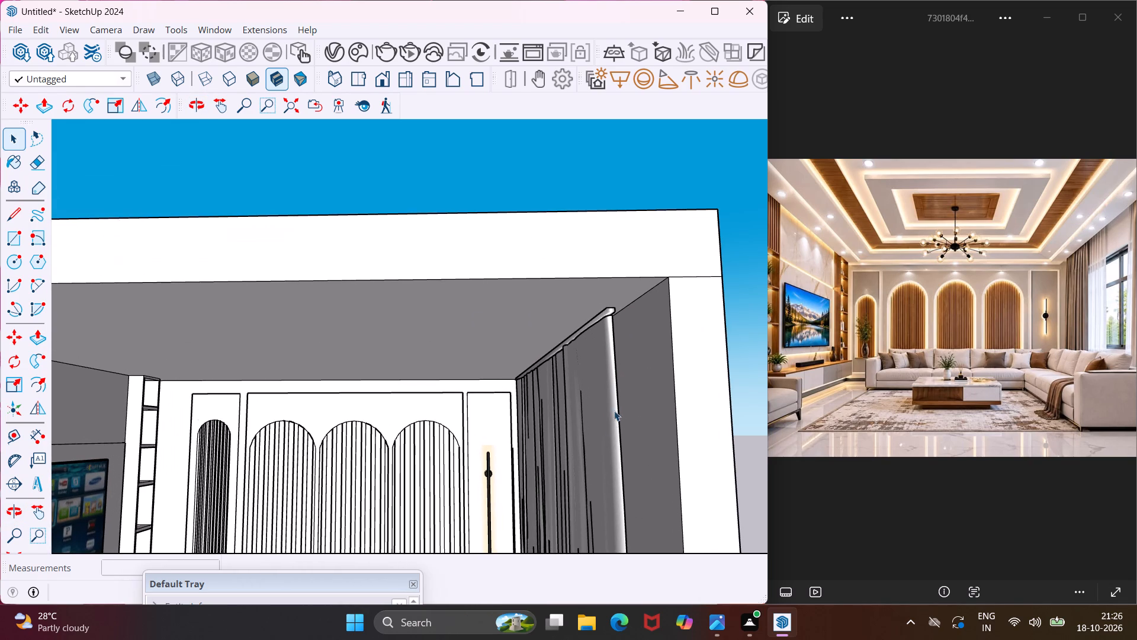
{"action": "left_click", "coordinate": [612, 432]}
{"action": "key", "text": "m"}
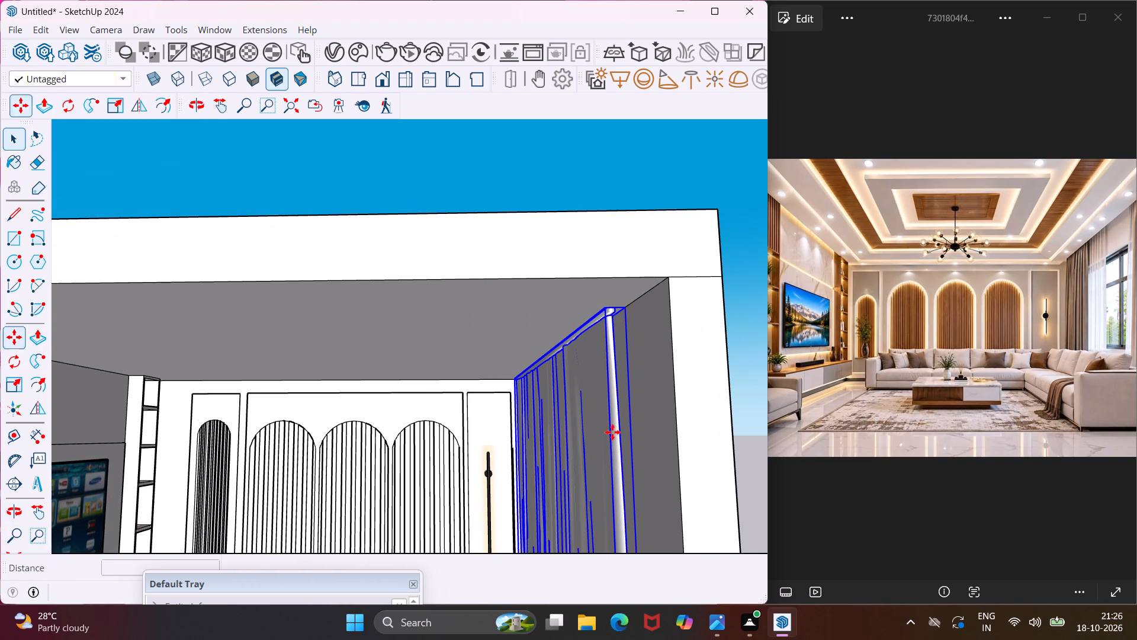
{"action": "scroll", "coordinate": [625, 305], "scroll_direction": "up", "scroll_amount": 13}
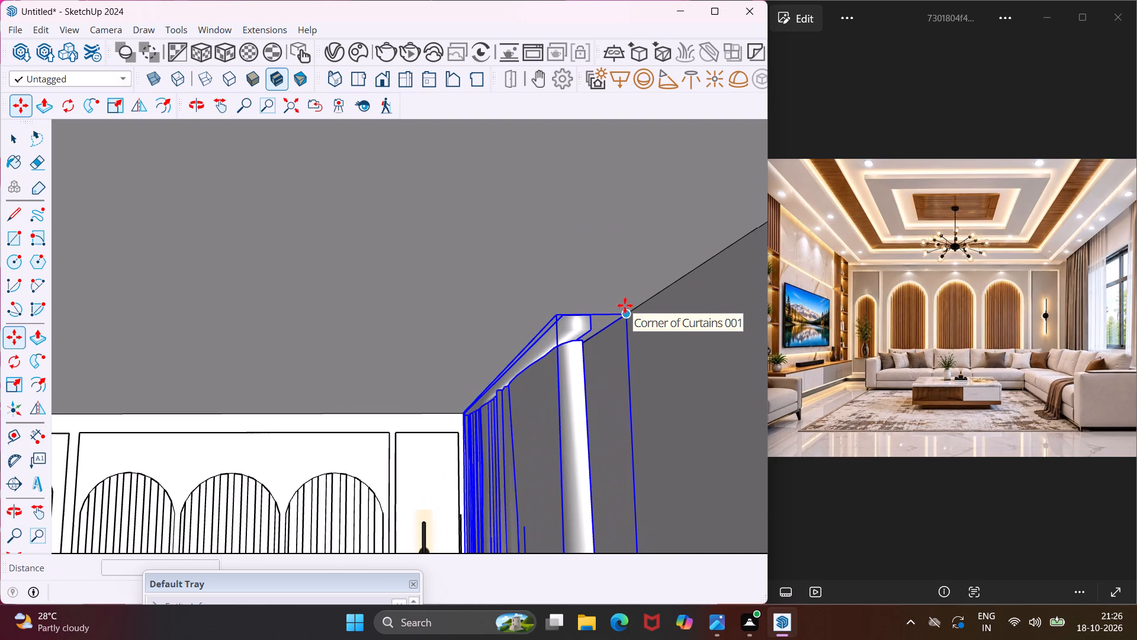
{"action": "left_click", "coordinate": [600, 315]}
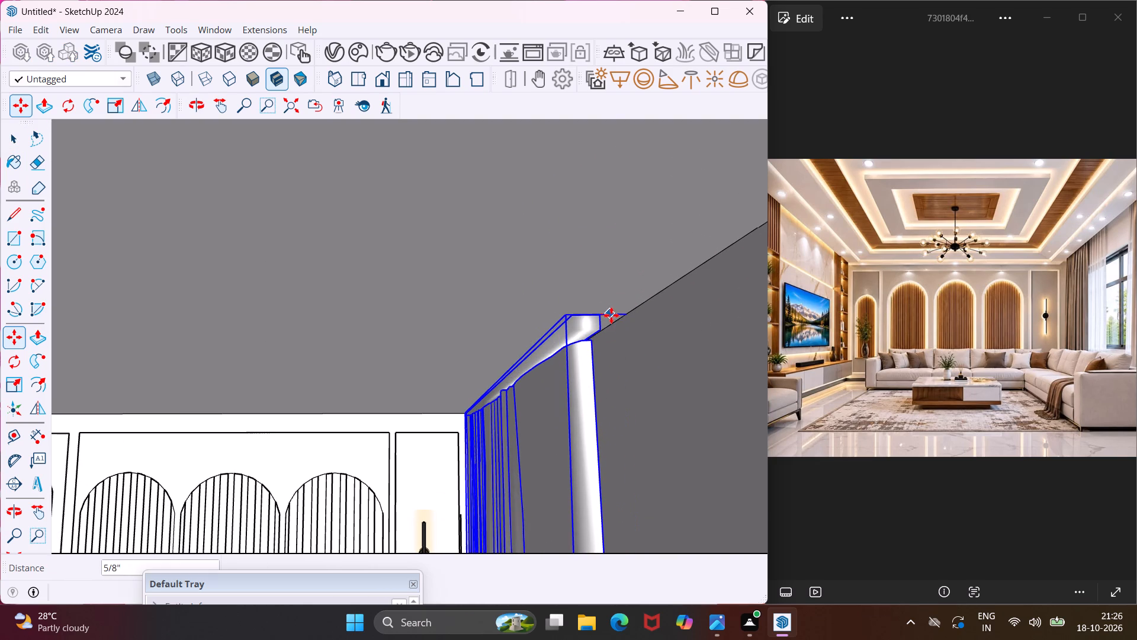
{"action": "left_click", "coordinate": [627, 315]}
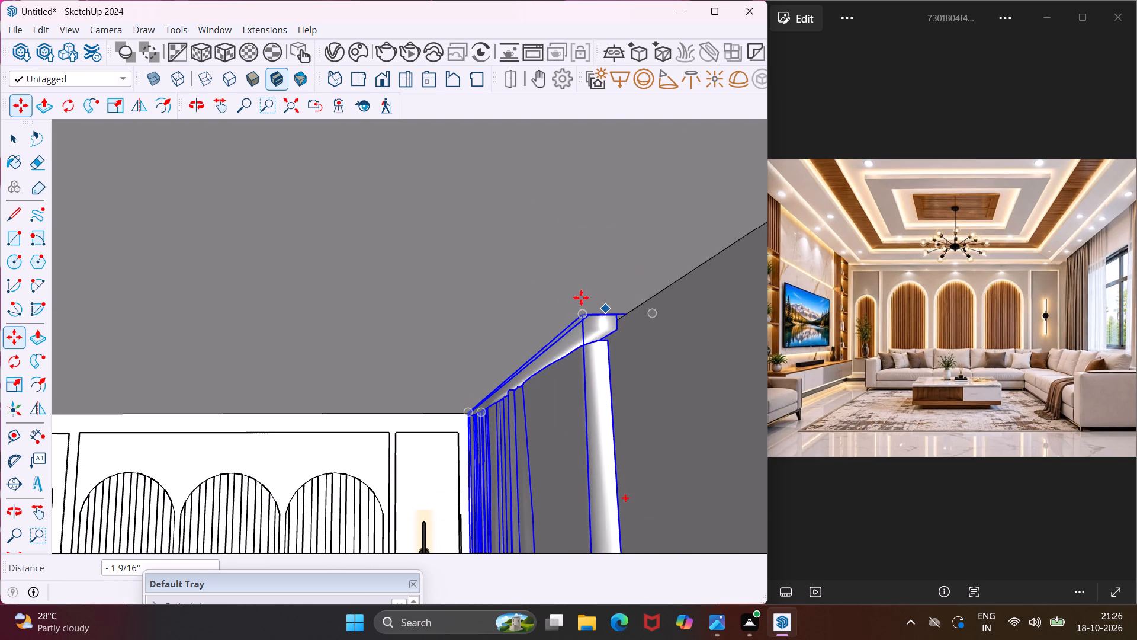
{"action": "scroll", "coordinate": [578, 296], "scroll_direction": "down", "scroll_amount": 16}
{"action": "middle_click_drag", "start_coordinate": [583, 366], "coordinate": [566, 433]}
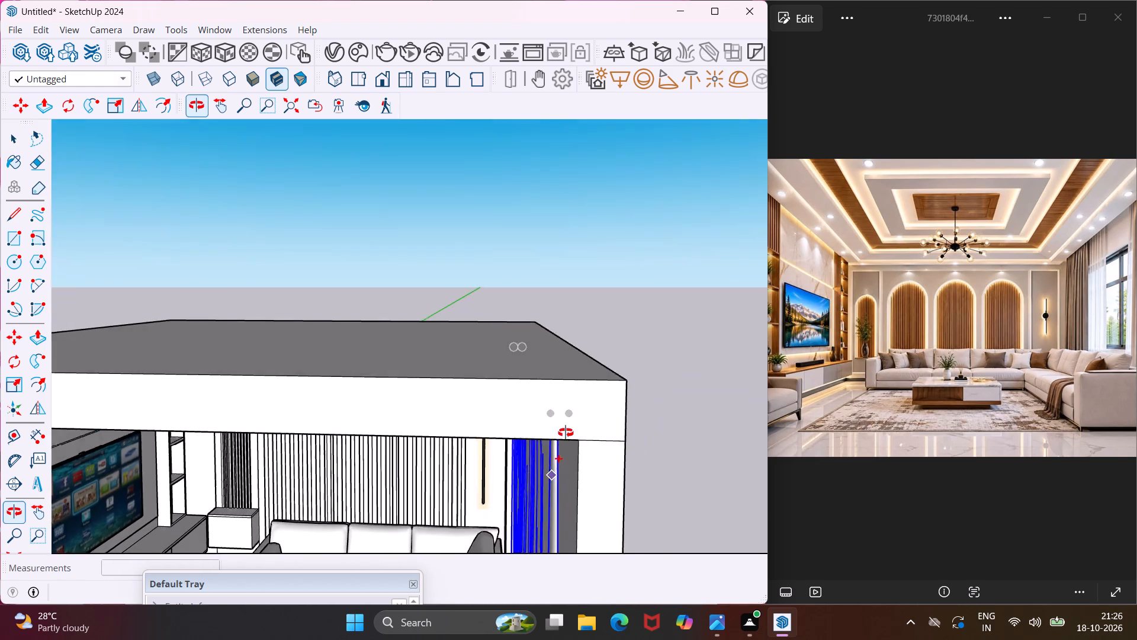
{"action": "middle_click_drag", "start_coordinate": [566, 433], "coordinate": [614, 373]}
{"action": "scroll", "coordinate": [603, 370], "scroll_direction": "down", "scroll_amount": 10}
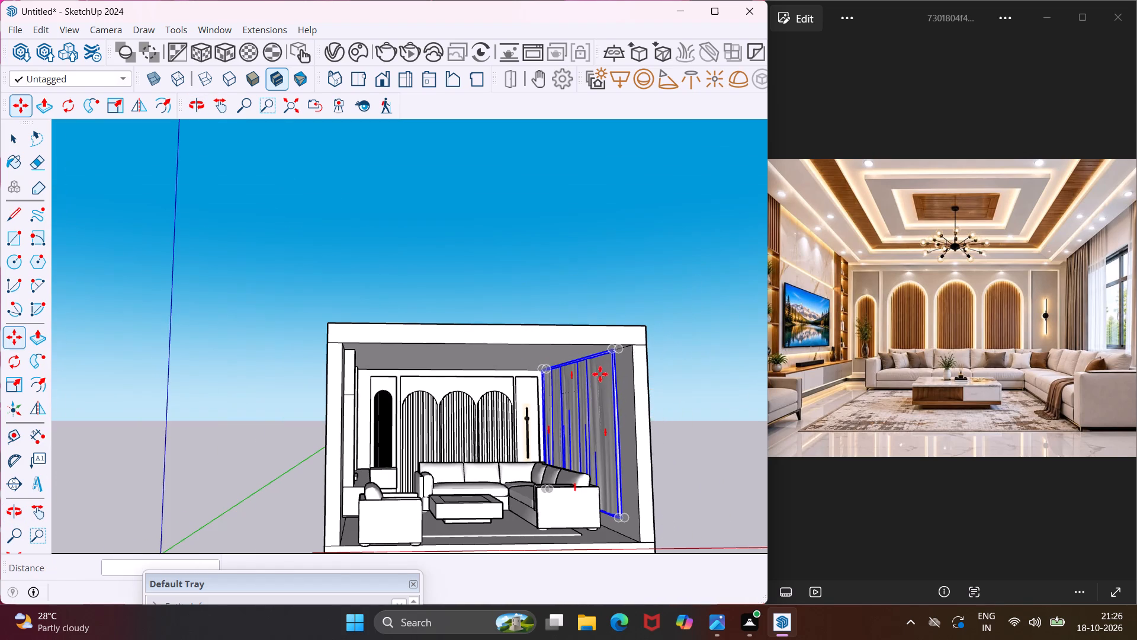
Offset the ceiling's underside outline inward about 1' 4 1/16".
{"action": "key", "text": "Escape"}
{"action": "key", "text": "space"}
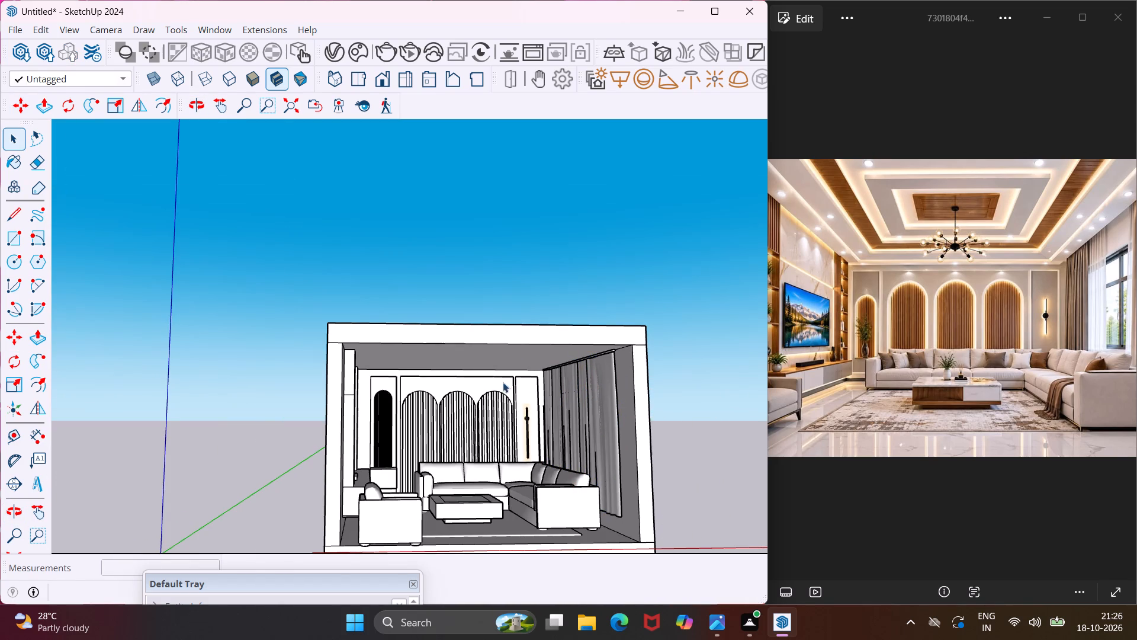
{"action": "scroll", "coordinate": [442, 374], "scroll_direction": "up", "scroll_amount": 6}
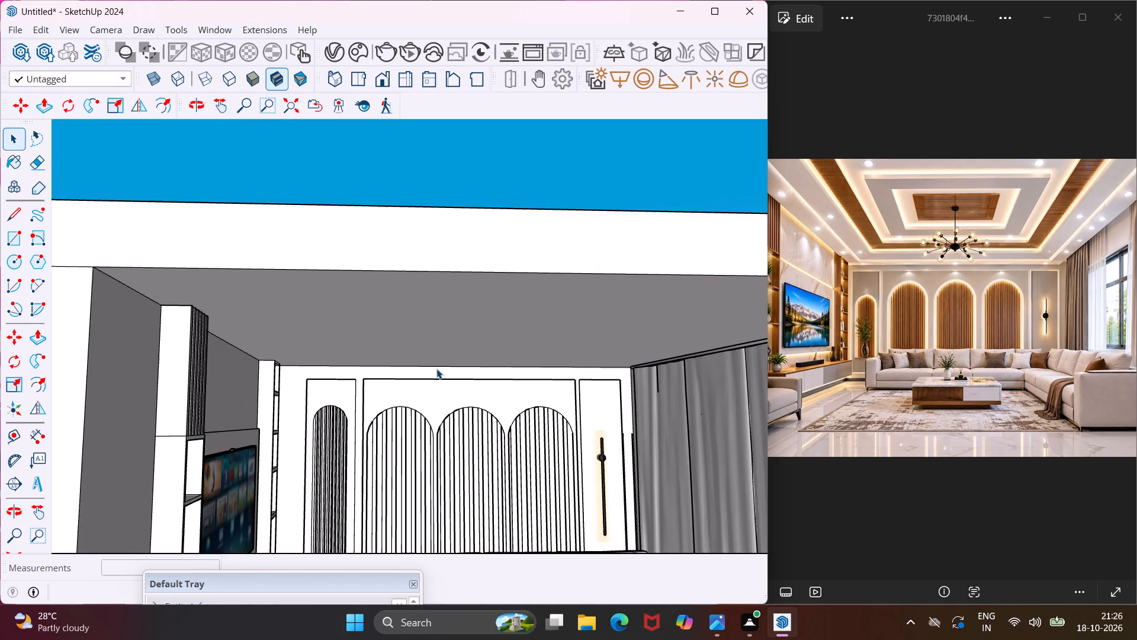
{"action": "middle_click_drag", "start_coordinate": [433, 369], "coordinate": [437, 322]}
{"action": "left_click", "coordinate": [439, 329]}
{"action": "scroll", "coordinate": [439, 329], "scroll_direction": "down", "scroll_amount": 5}
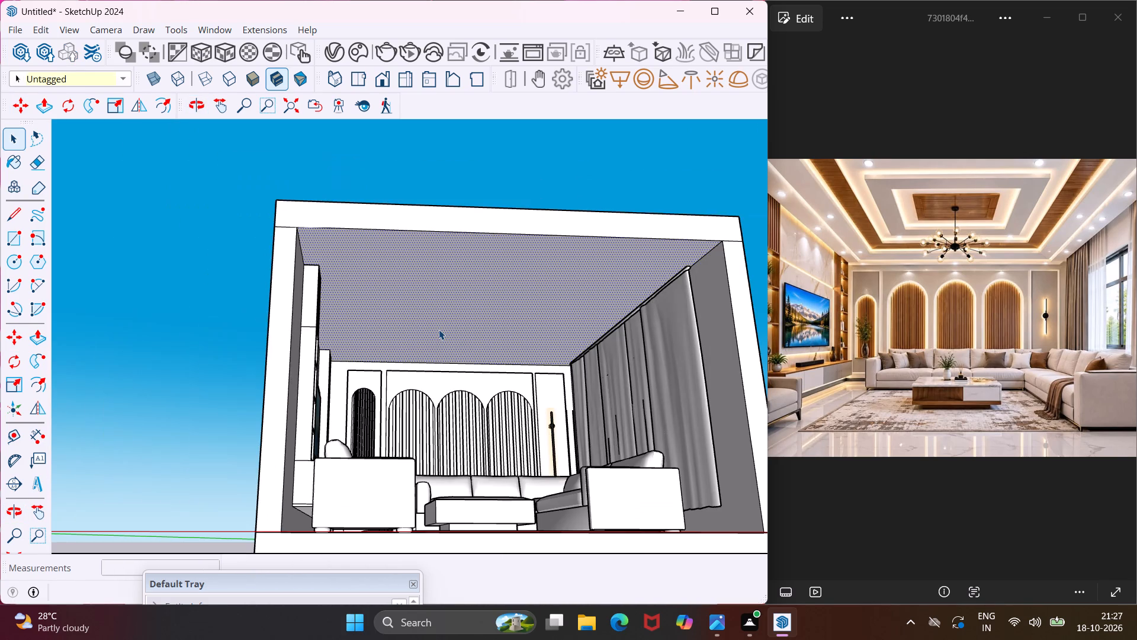
{"action": "left_click", "coordinate": [27, 383]}
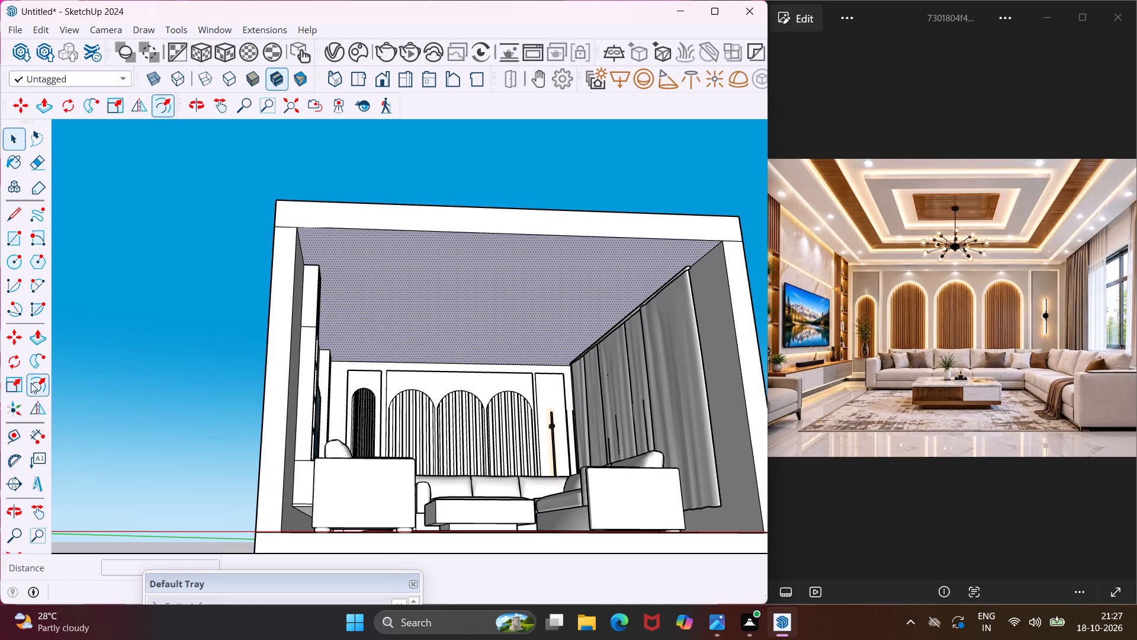
{"action": "scroll", "coordinate": [493, 253], "scroll_direction": "up", "scroll_amount": 8}
{"action": "left_click", "coordinate": [493, 253]}
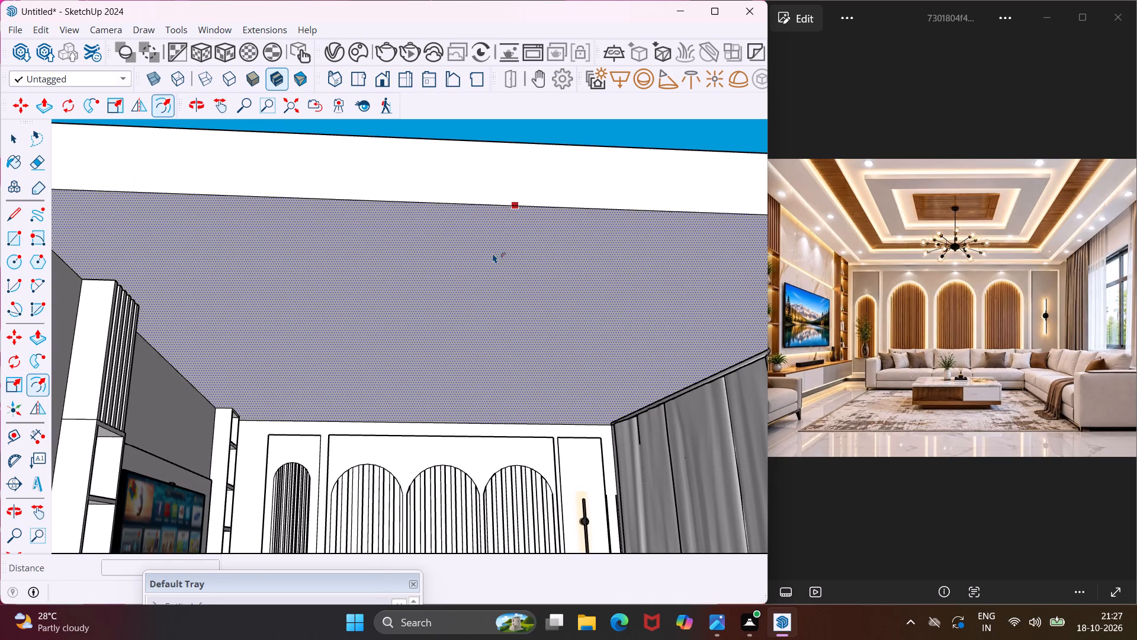
{"action": "scroll", "coordinate": [492, 265], "scroll_direction": "down", "scroll_amount": 4}
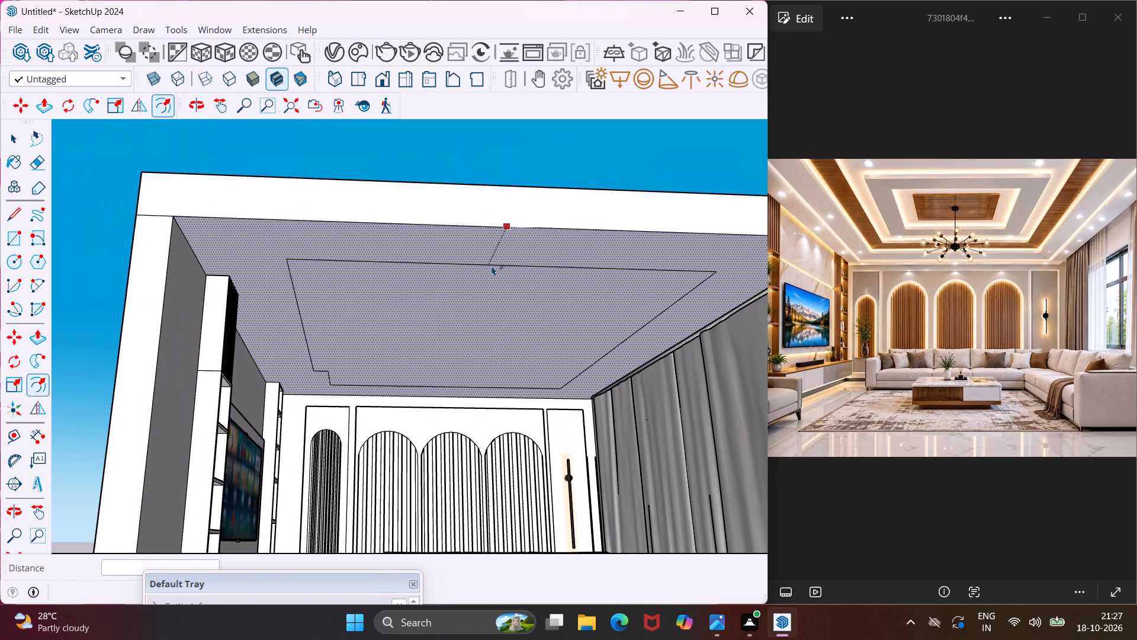
{"action": "middle_click_drag", "start_coordinate": [492, 265], "coordinate": [479, 269]}
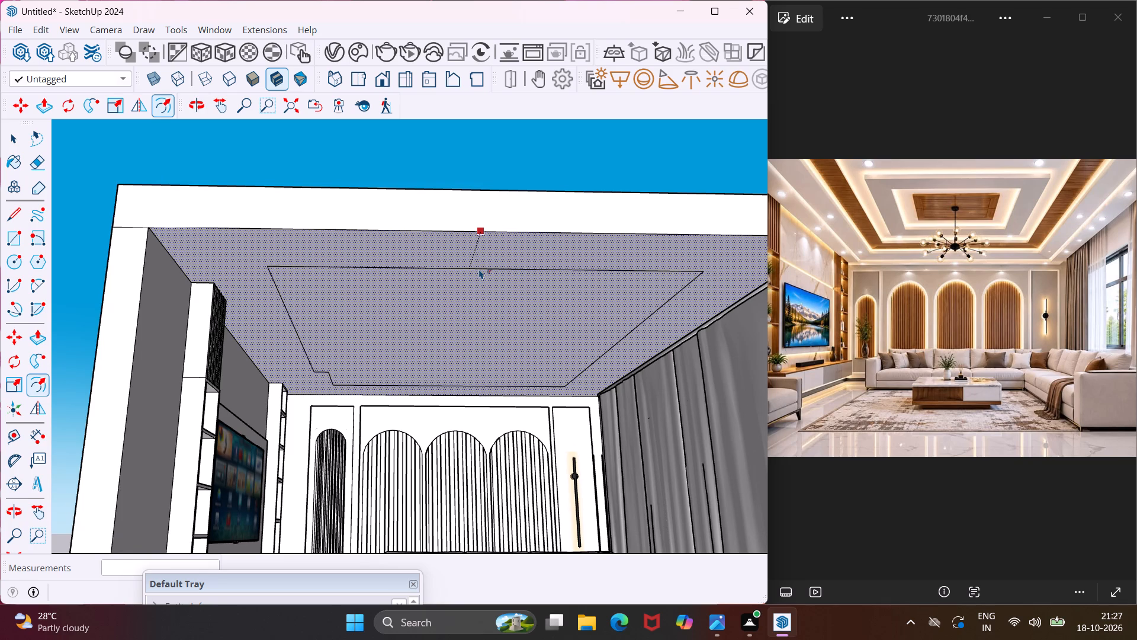
{"action": "left_click", "coordinate": [486, 257]}
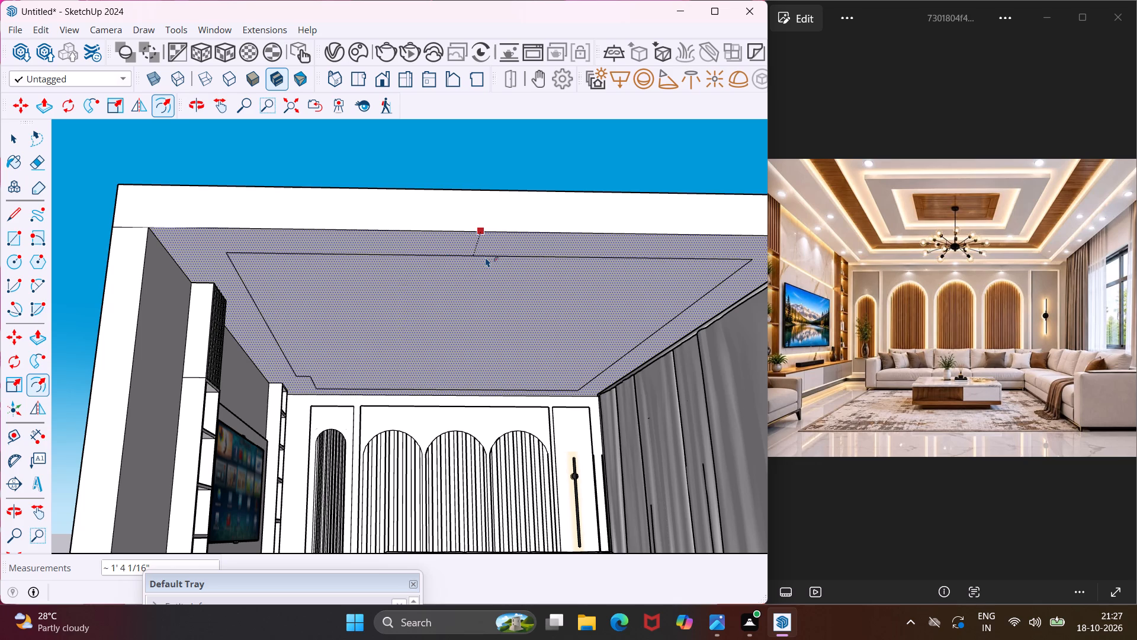
{"action": "key", "text": "Escape"}
{"action": "key", "text": "space"}
{"action": "scroll", "coordinate": [441, 268], "scroll_direction": "down", "scroll_amount": 6}
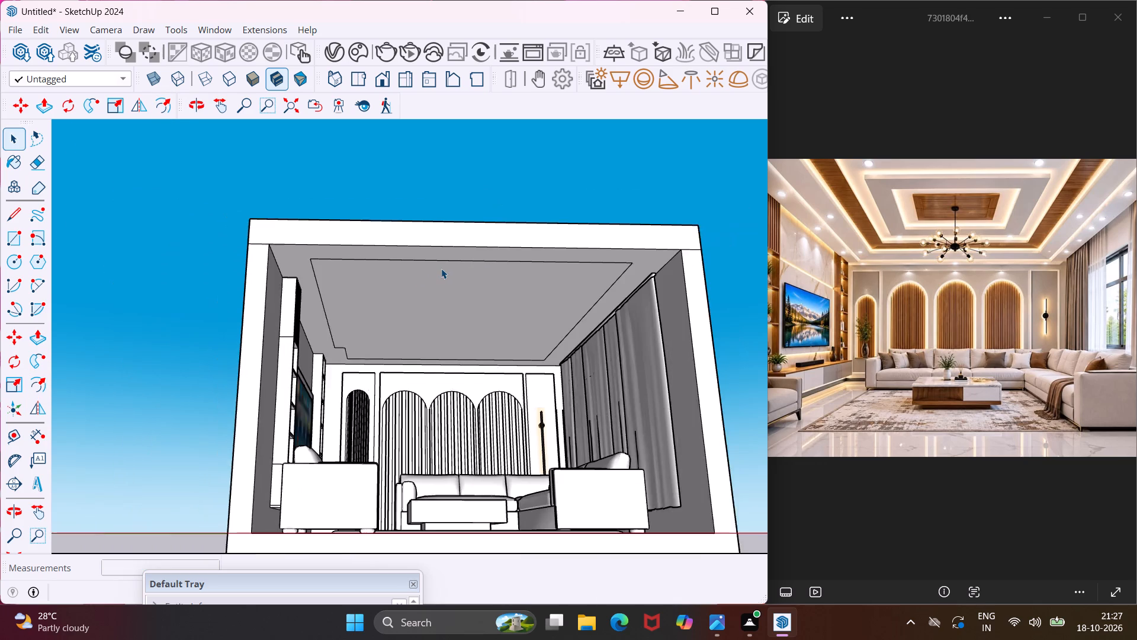
Copy the ceiling edge along the window wall 3 3/16" into the room to mark a narrow curtain strip.
{"action": "middle_click_drag", "start_coordinate": [591, 289], "coordinate": [563, 349]}
{"action": "scroll", "coordinate": [597, 322], "scroll_direction": "up", "scroll_amount": 4}
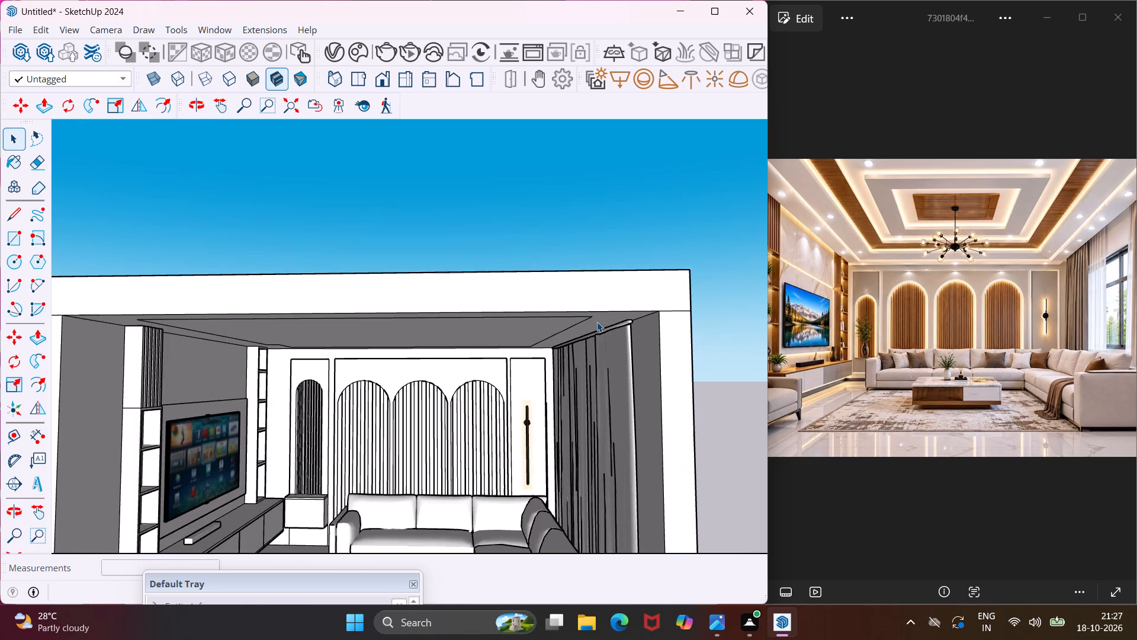
{"action": "scroll", "coordinate": [592, 323], "scroll_direction": "up", "scroll_amount": 4}
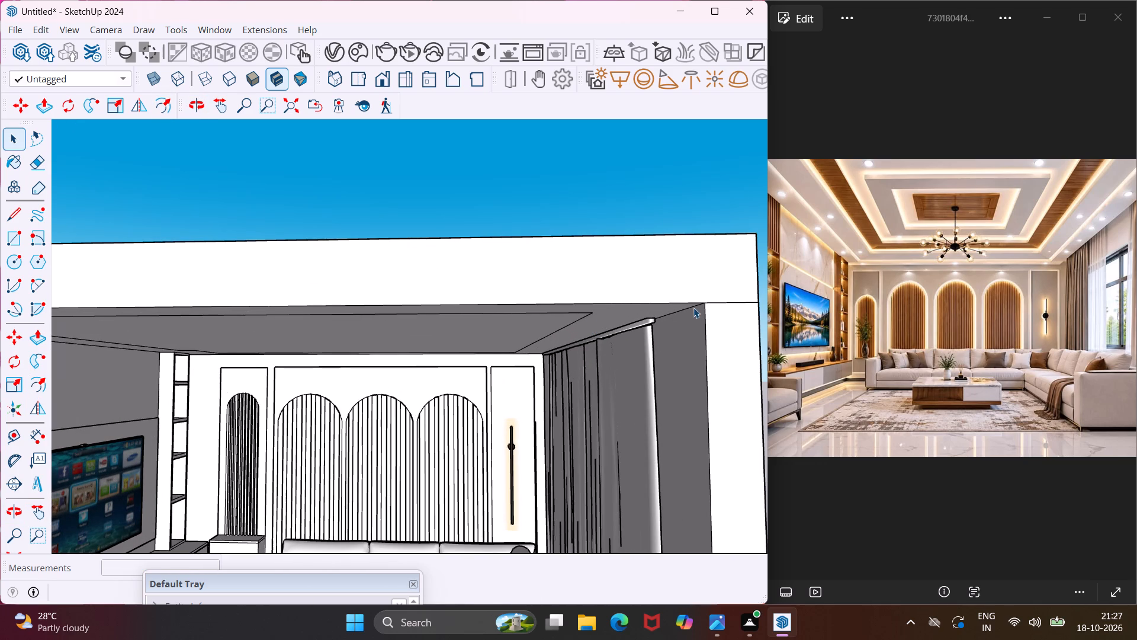
{"action": "left_click", "coordinate": [693, 308]}
{"action": "middle_click_drag", "start_coordinate": [647, 335], "coordinate": [600, 356]}
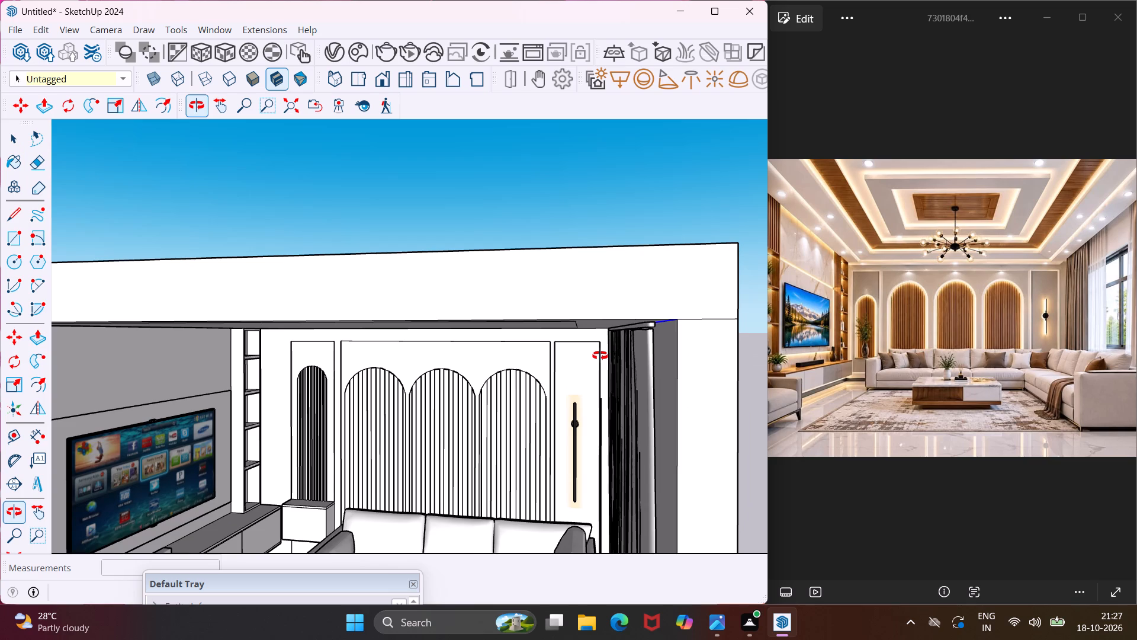
{"action": "middle_click_drag", "start_coordinate": [600, 356], "coordinate": [633, 346]}
{"action": "key", "text": "m"}
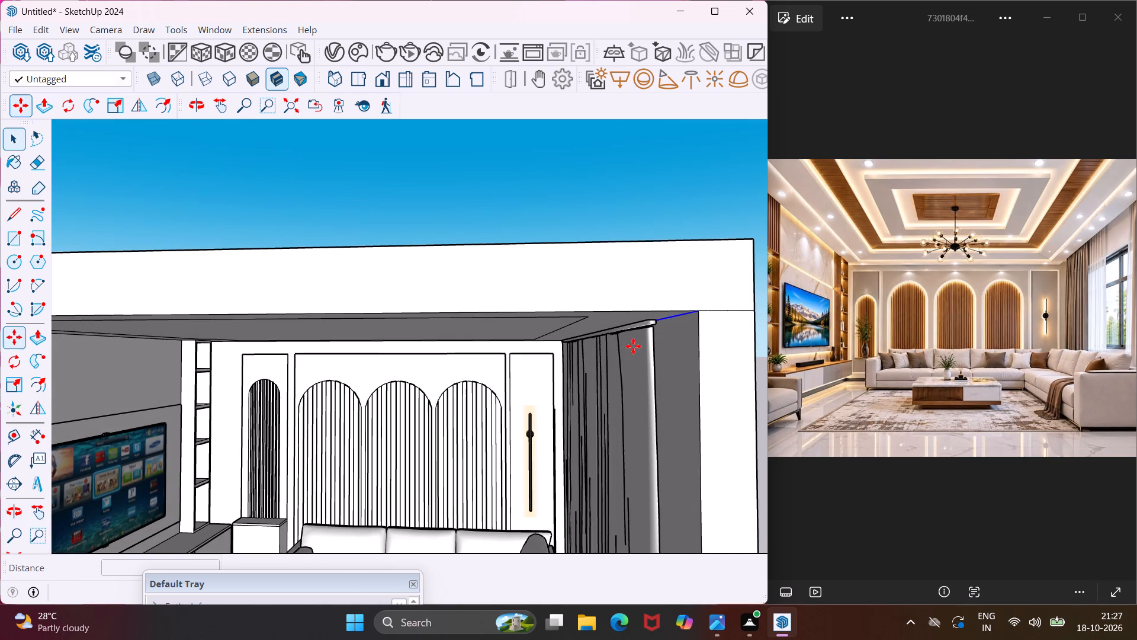
{"action": "scroll", "coordinate": [694, 314], "scroll_direction": "up", "scroll_amount": 8}
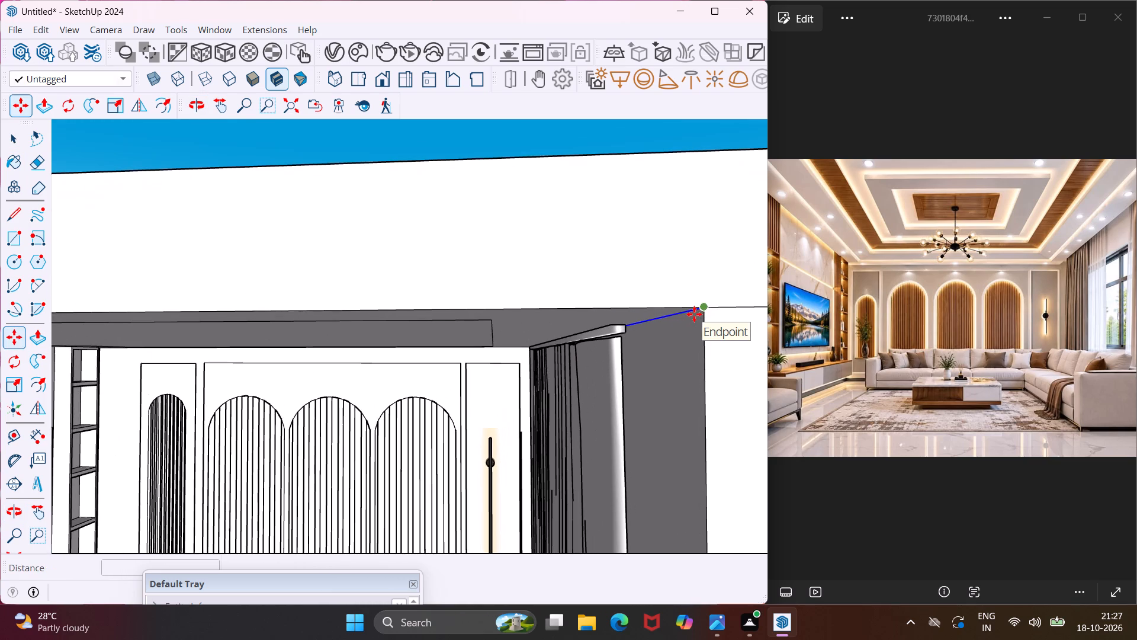
{"action": "left_click", "coordinate": [706, 308]}
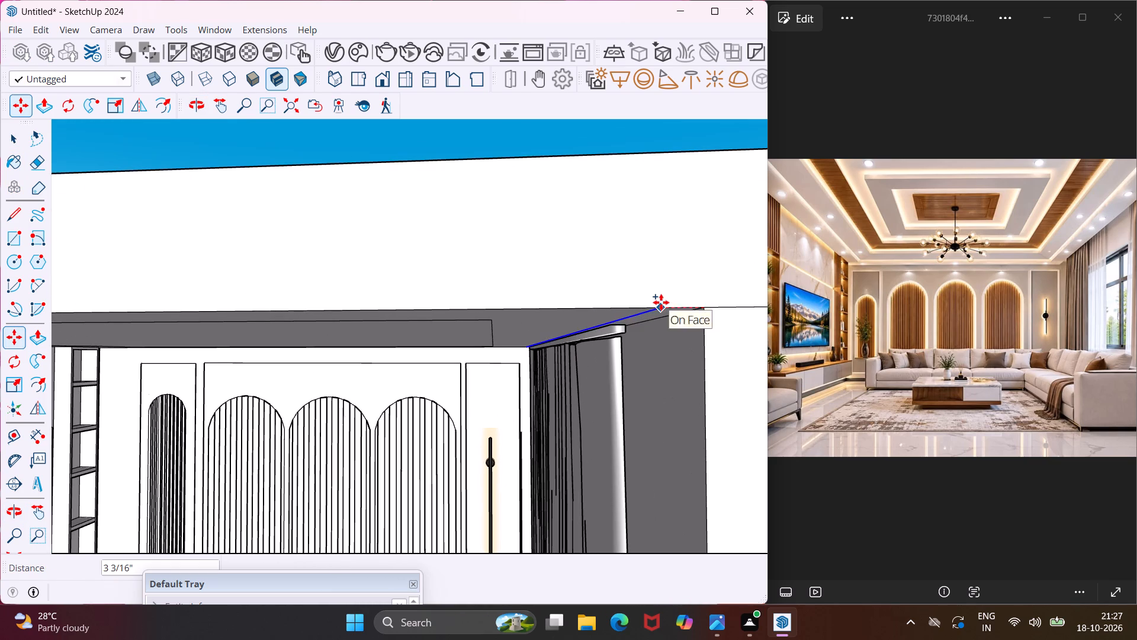
{"action": "left_click", "coordinate": [661, 302]}
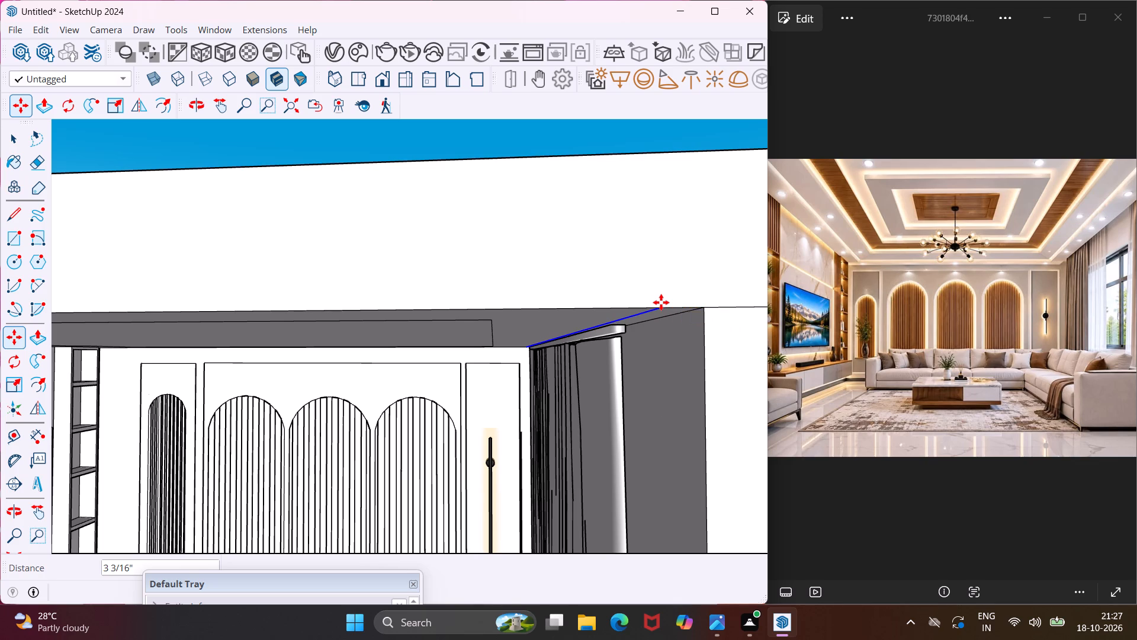
{"action": "key", "text": "Escape"}
{"action": "key", "text": "space"}
Push/Pull the narrow ceiling strip above the curtains 2 3/16" up into the slab to form a curtain recess.
{"action": "left_click", "coordinate": [611, 389]}
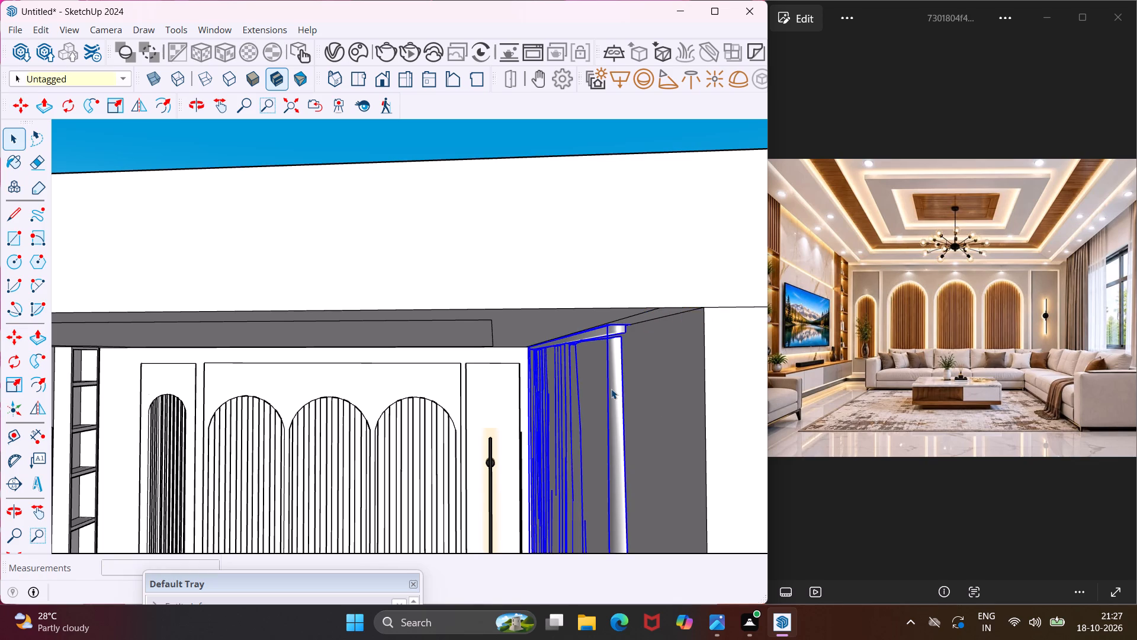
{"action": "middle_click_drag", "start_coordinate": [611, 389], "coordinate": [568, 386]}
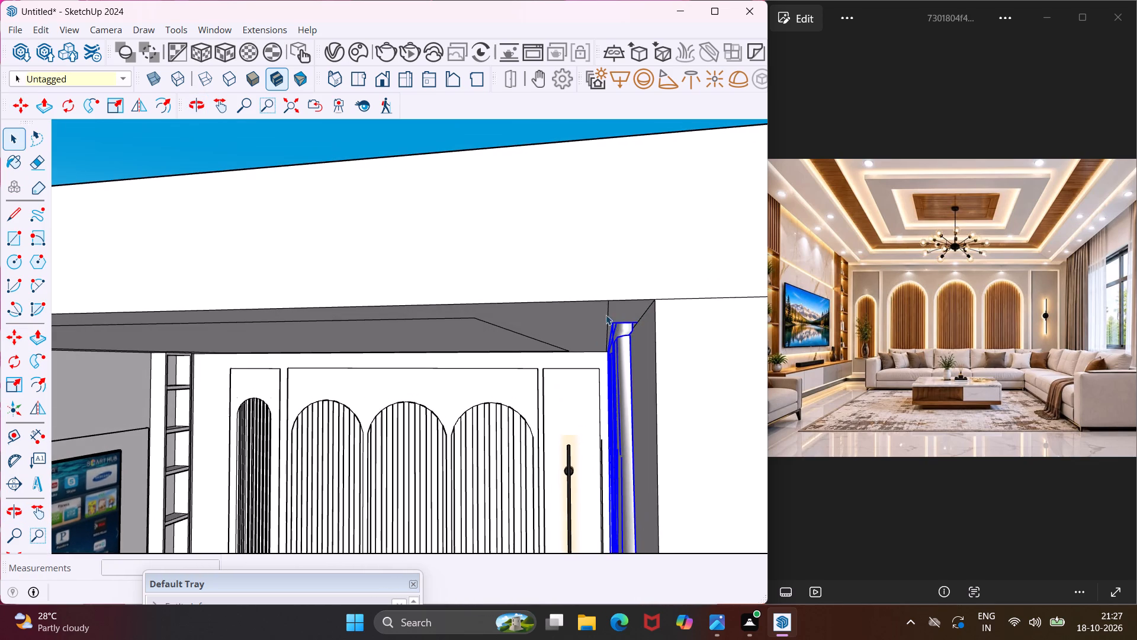
{"action": "left_click", "coordinate": [622, 309]}
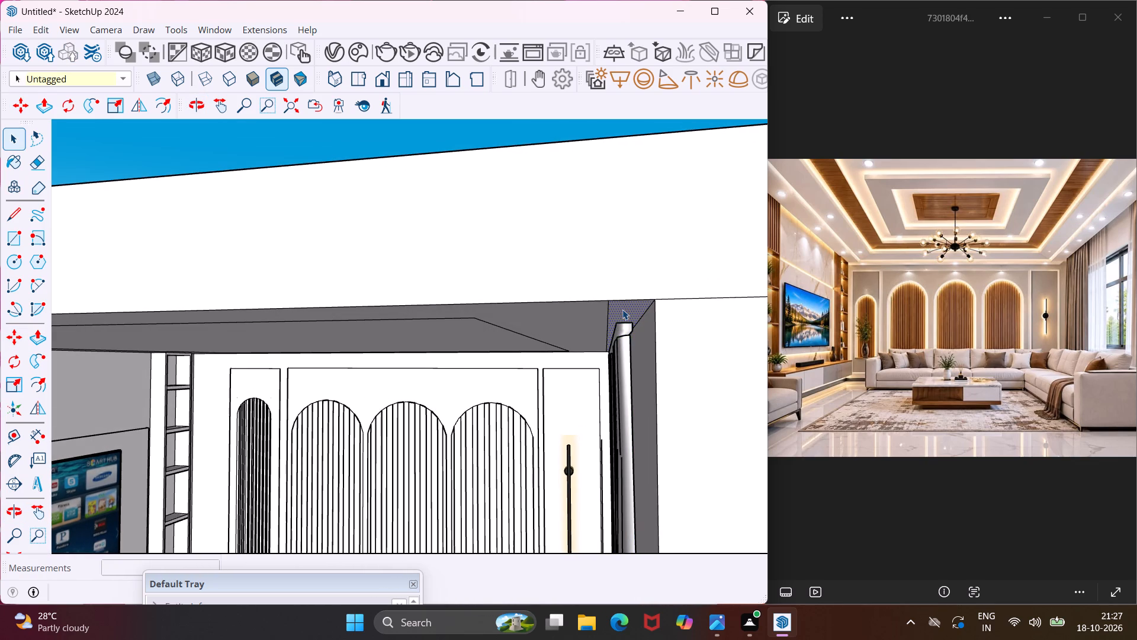
{"action": "key", "text": "p"}
{"action": "left_click", "coordinate": [622, 309]}
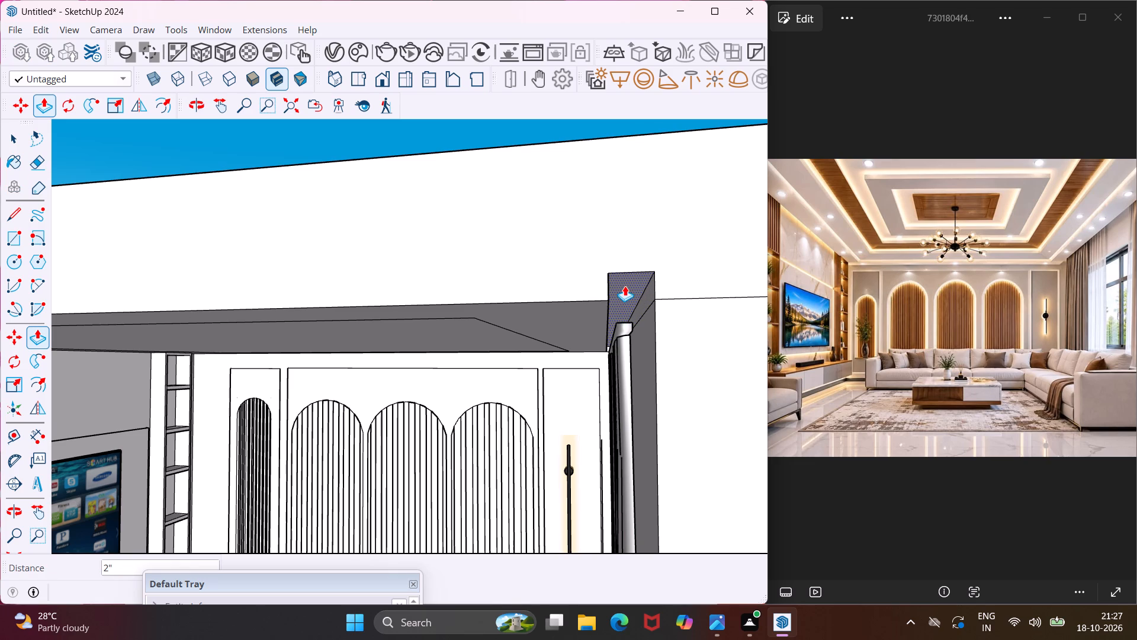
{"action": "left_click", "coordinate": [625, 284]}
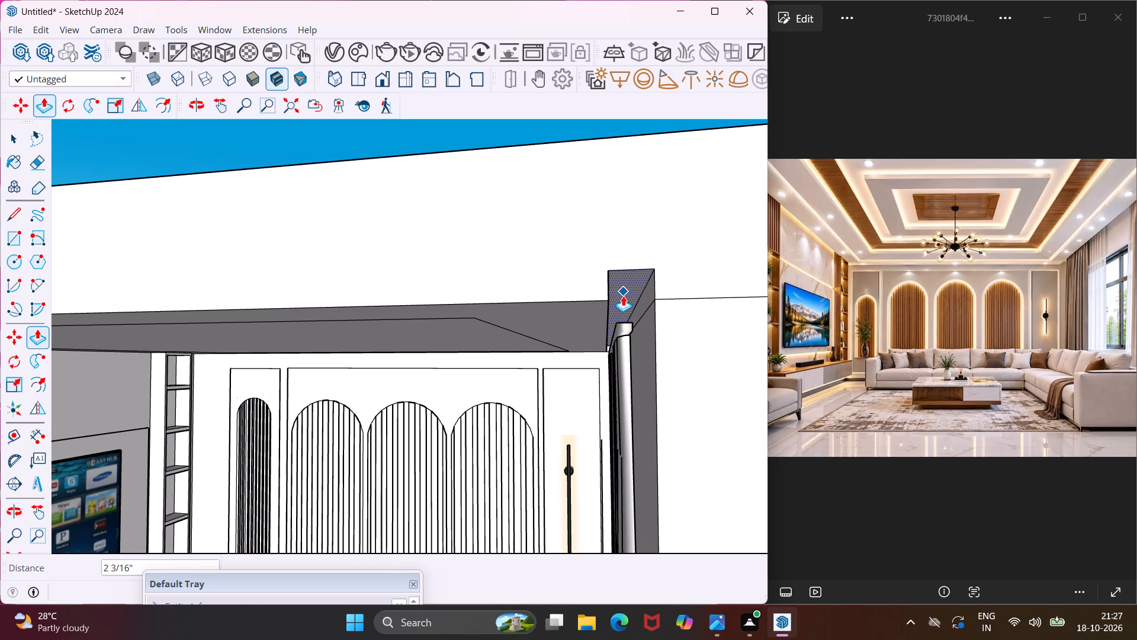
{"action": "key", "text": "Escape"}
{"action": "key", "text": "space"}
Move the curtains up about 3 5/16" into the ceiling recess.
{"action": "middle_click_drag", "start_coordinate": [618, 319], "coordinate": [602, 384]}
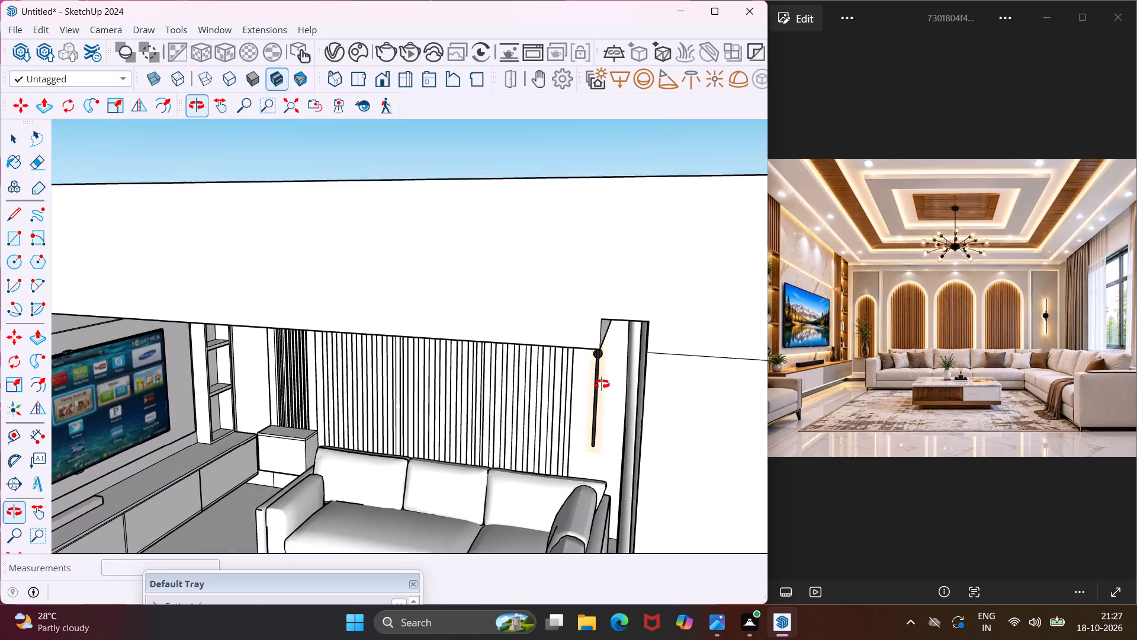
{"action": "middle_click_drag", "start_coordinate": [602, 384], "coordinate": [622, 356]}
{"action": "left_click", "coordinate": [623, 338]}
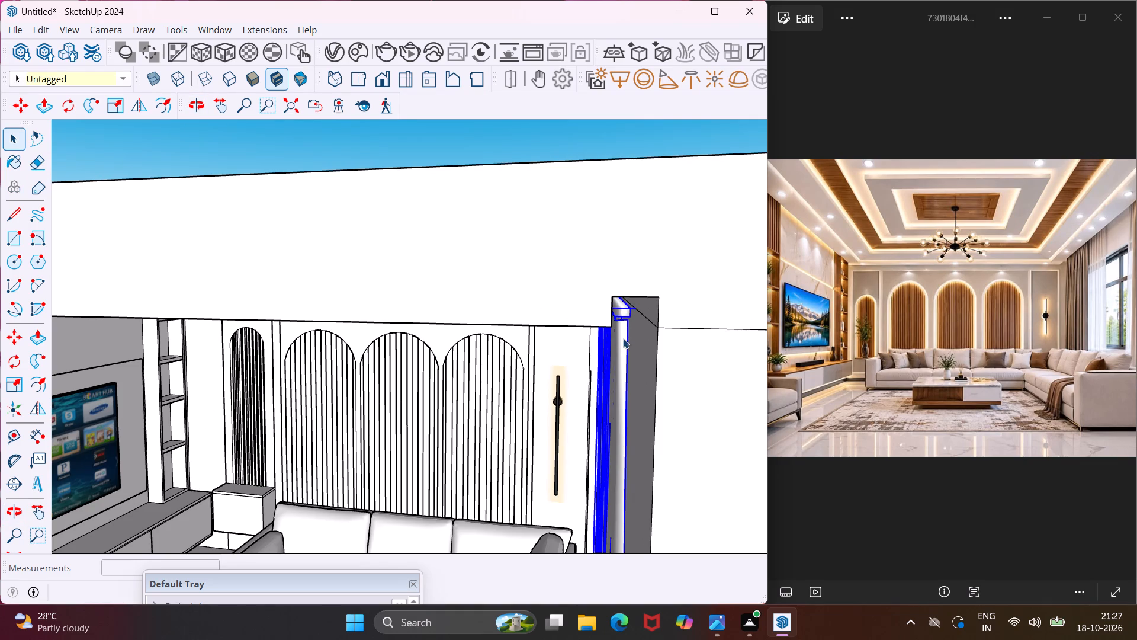
{"action": "key", "text": "m"}
{"action": "left_click", "coordinate": [643, 364]}
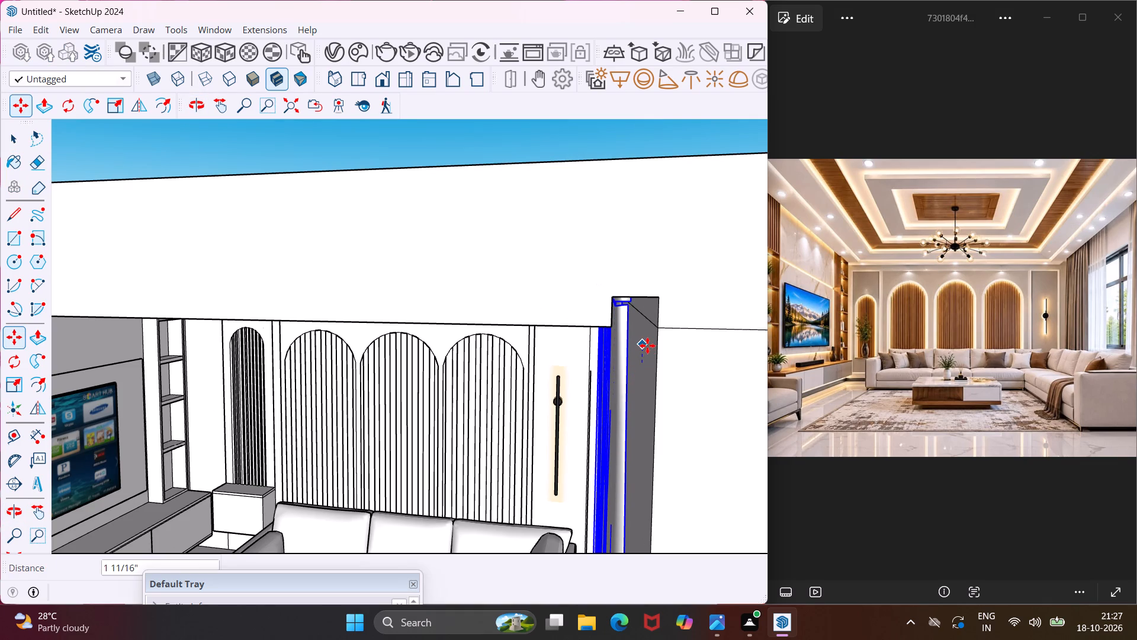
{"action": "middle_click_drag", "start_coordinate": [647, 345], "coordinate": [655, 315]}
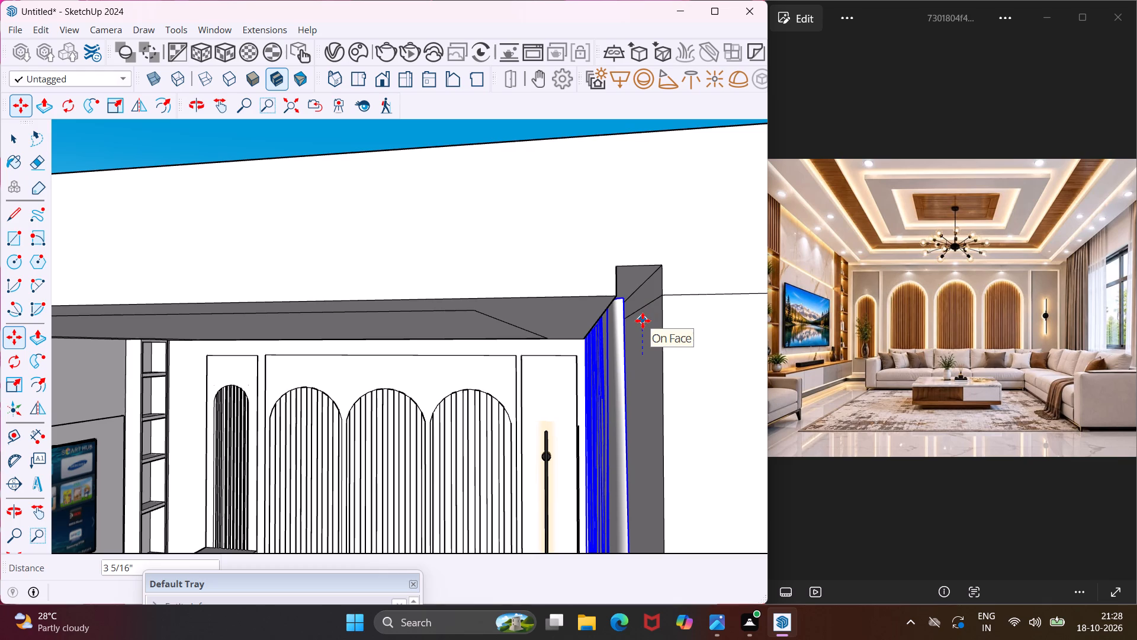
{"action": "left_click", "coordinate": [643, 321]}
{"action": "scroll", "coordinate": [641, 299], "scroll_direction": "down", "scroll_amount": 15}
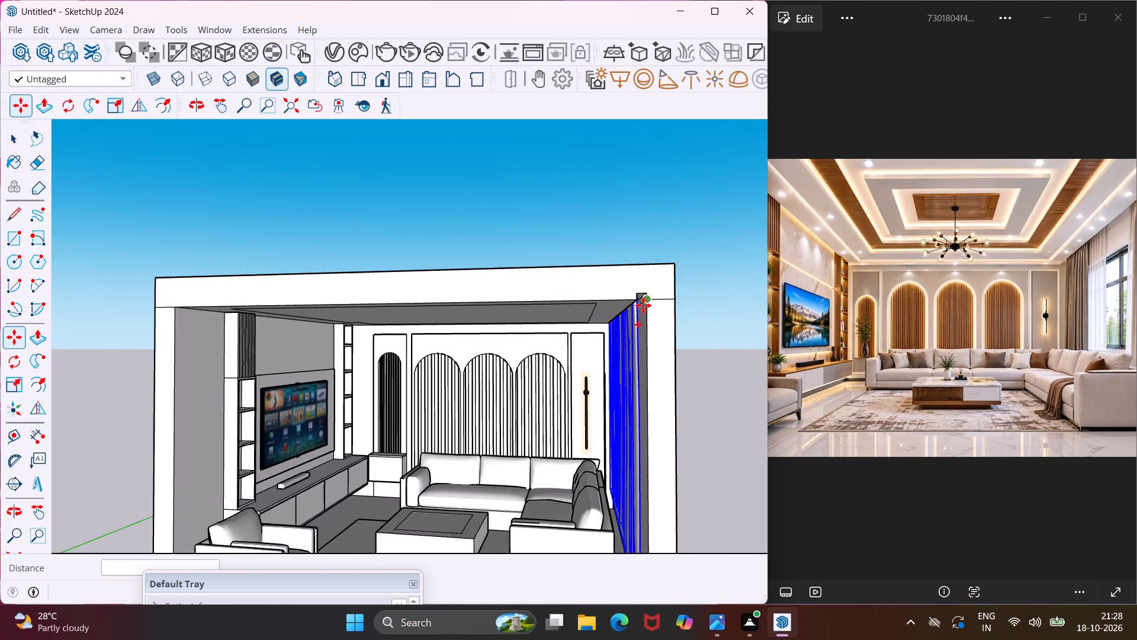
{"action": "scroll", "coordinate": [643, 305], "scroll_direction": "down", "scroll_amount": 5}
{"action": "key", "text": "Escape"}
{"action": "key", "text": "space"}
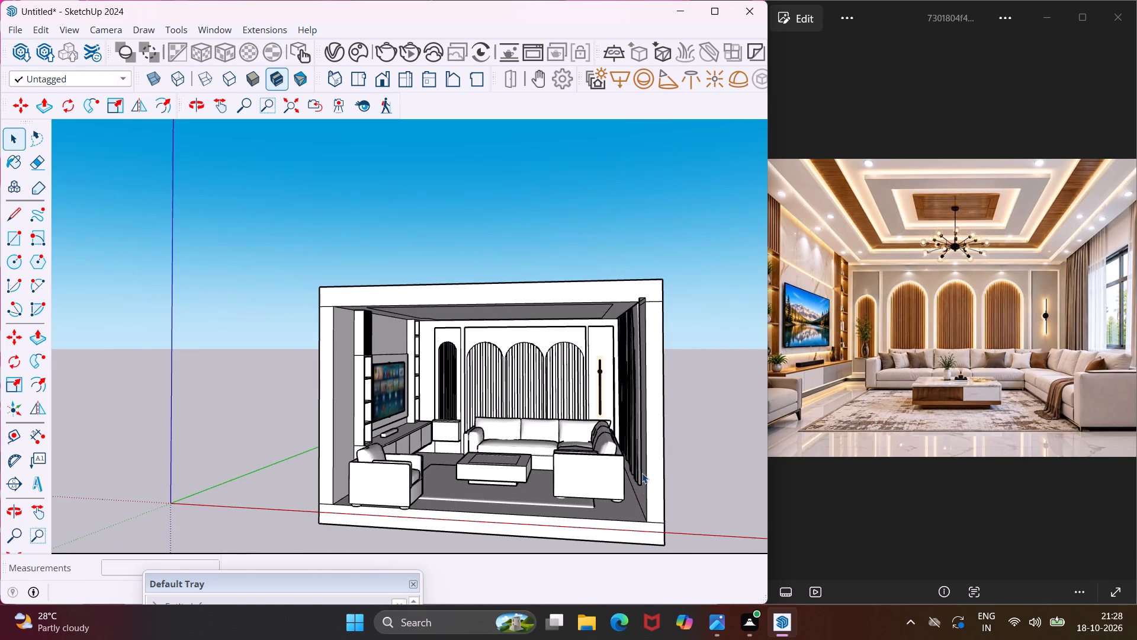
Scale the curtains along the blue axis from their bottom edge, stretching them down to the floor.
{"action": "scroll", "coordinate": [641, 470], "scroll_direction": "up", "scroll_amount": 4}
{"action": "left_click", "coordinate": [641, 470]}
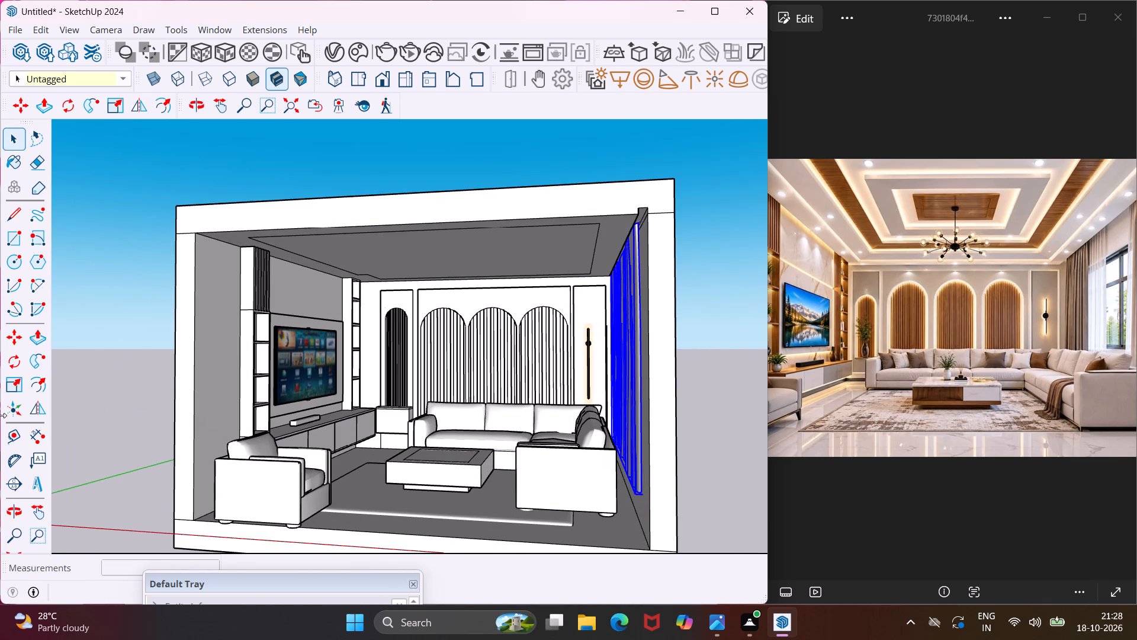
{"action": "left_click", "coordinate": [3, 393]}
{"action": "scroll", "coordinate": [616, 471], "scroll_direction": "up", "scroll_amount": 2}
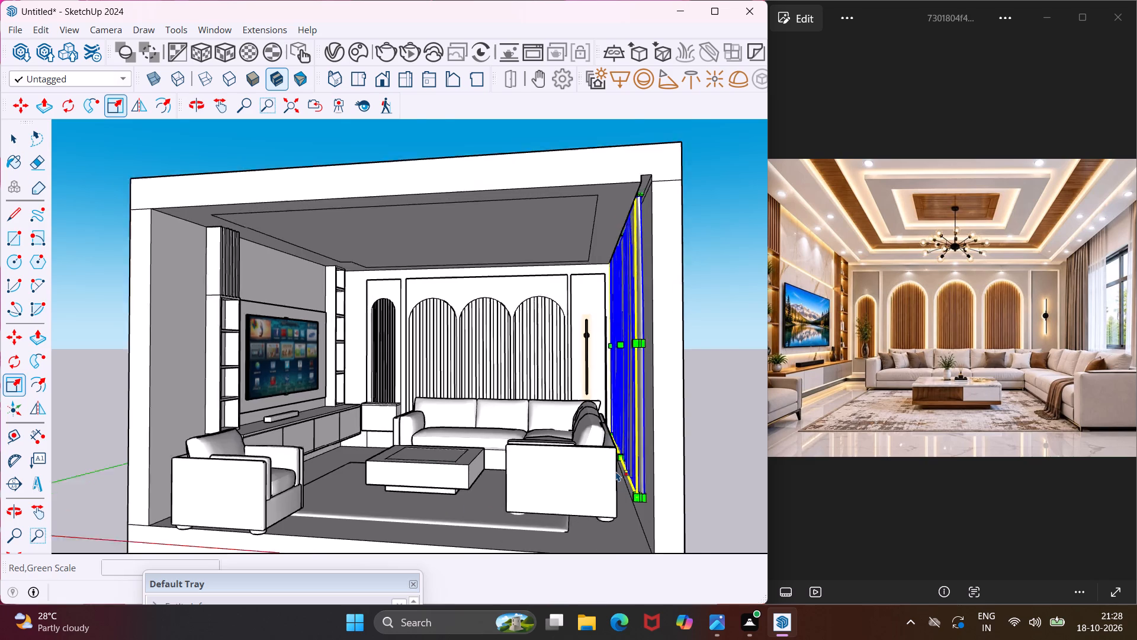
{"action": "scroll", "coordinate": [616, 471], "scroll_direction": "up", "scroll_amount": 12}
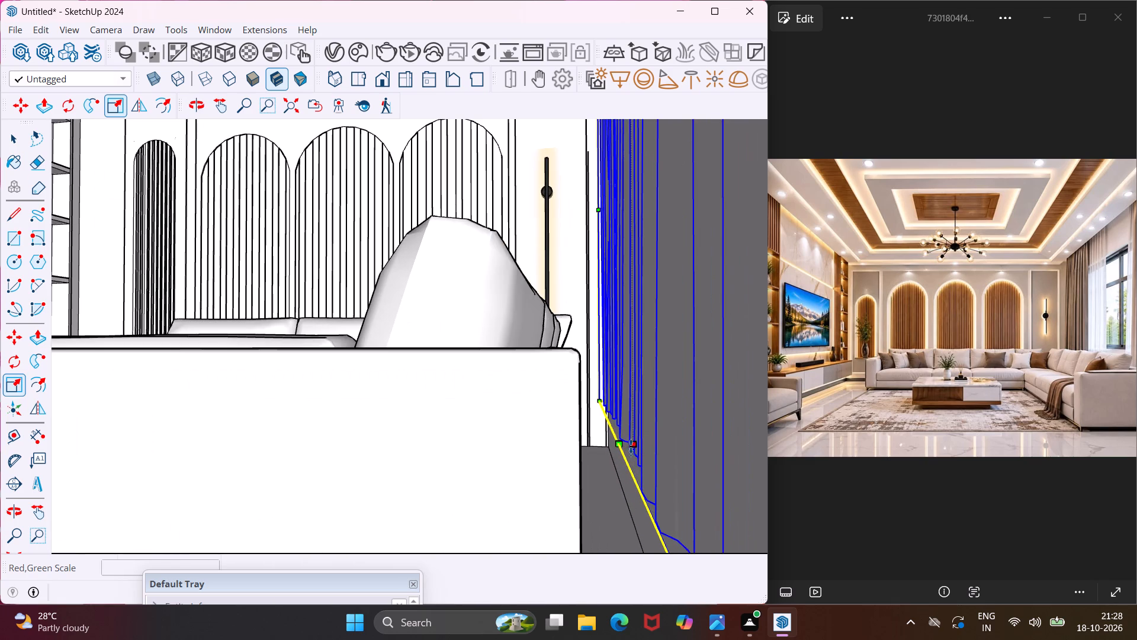
{"action": "left_click", "coordinate": [631, 443]}
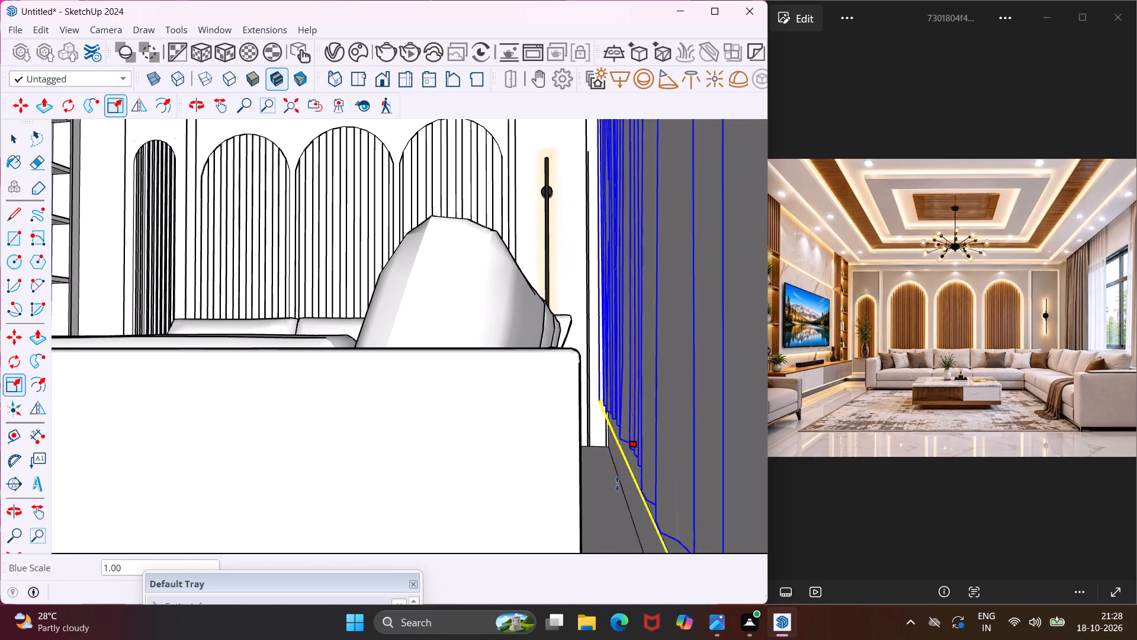
{"action": "left_click", "coordinate": [611, 510]}
{"action": "scroll", "coordinate": [611, 510], "scroll_direction": "down", "scroll_amount": 1}
{"action": "middle_click_drag", "start_coordinate": [611, 510], "coordinate": [634, 460]}
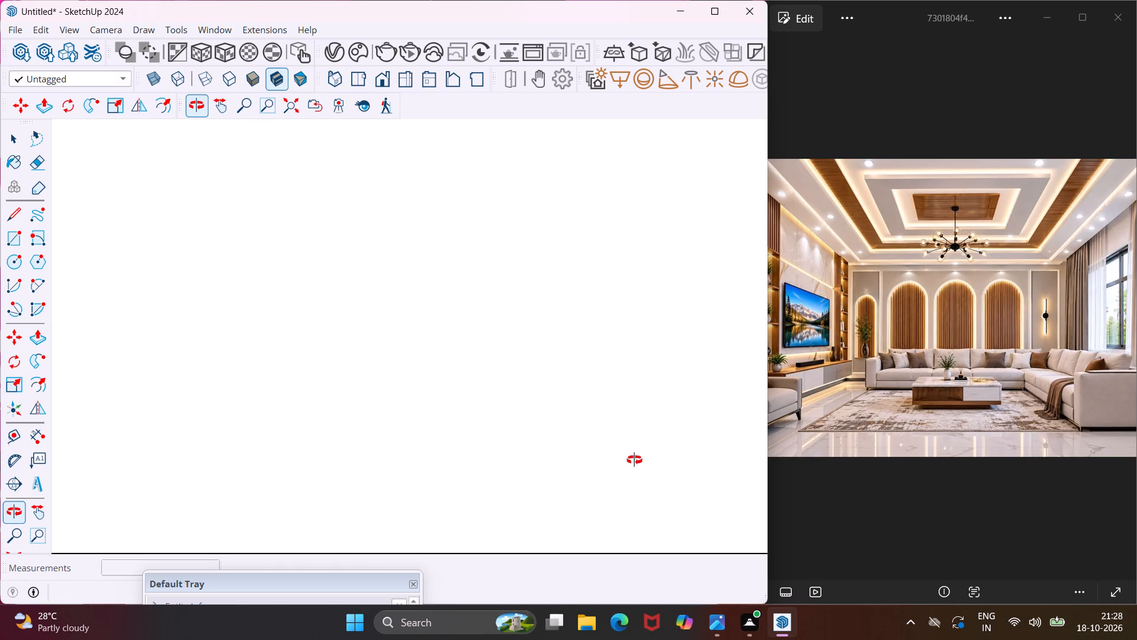
{"action": "middle_click_drag", "start_coordinate": [634, 460], "coordinate": [635, 481]}
{"action": "scroll", "coordinate": [637, 475], "scroll_direction": "down", "scroll_amount": 9}
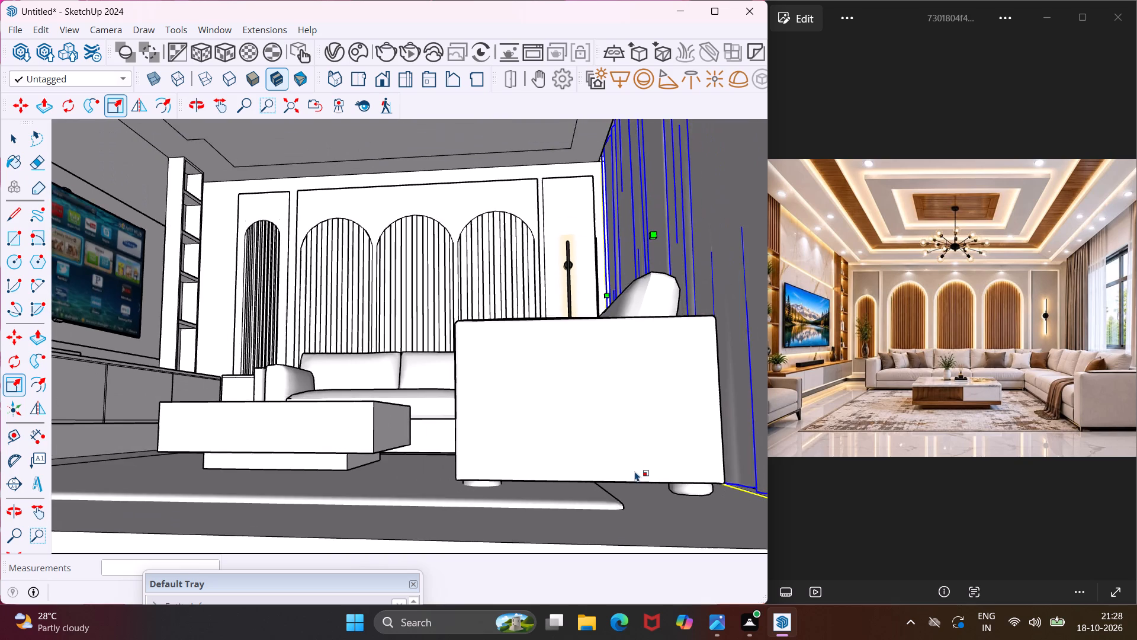
{"action": "scroll", "coordinate": [635, 471], "scroll_direction": "down", "scroll_amount": 10}
{"action": "key", "text": "Escape"}
{"action": "key", "text": "space"}
{"action": "middle_click_drag", "start_coordinate": [551, 450], "coordinate": [555, 507]}
{"action": "left_click", "coordinate": [131, 435]}
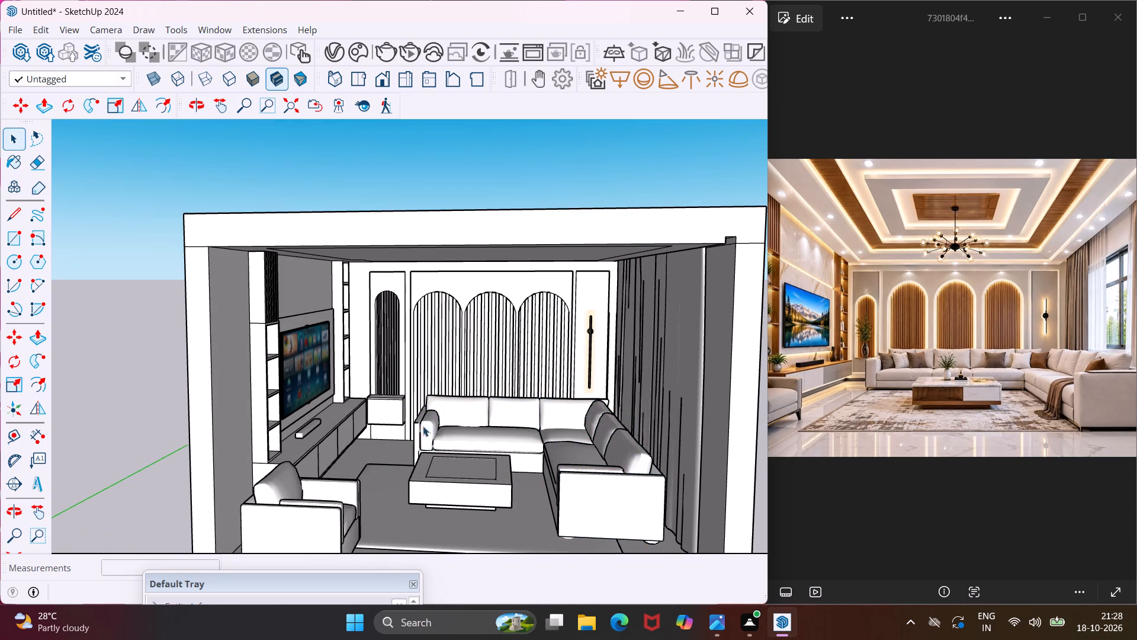
{"action": "middle_click_drag", "start_coordinate": [452, 392], "coordinate": [373, 405]}
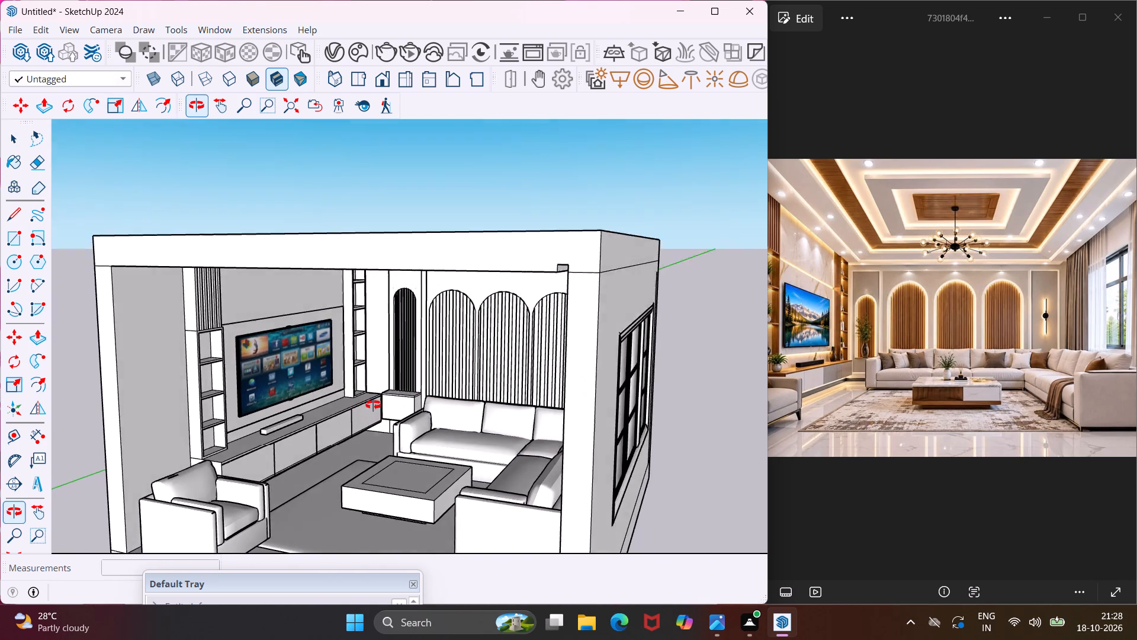
Look through the downloaded decorations and books in the Chaos Cosmos library for accessories for the TV wall shelves.
{"action": "middle_click_drag", "start_coordinate": [373, 405], "coordinate": [390, 400]}
{"action": "left_click", "coordinate": [356, 63]}
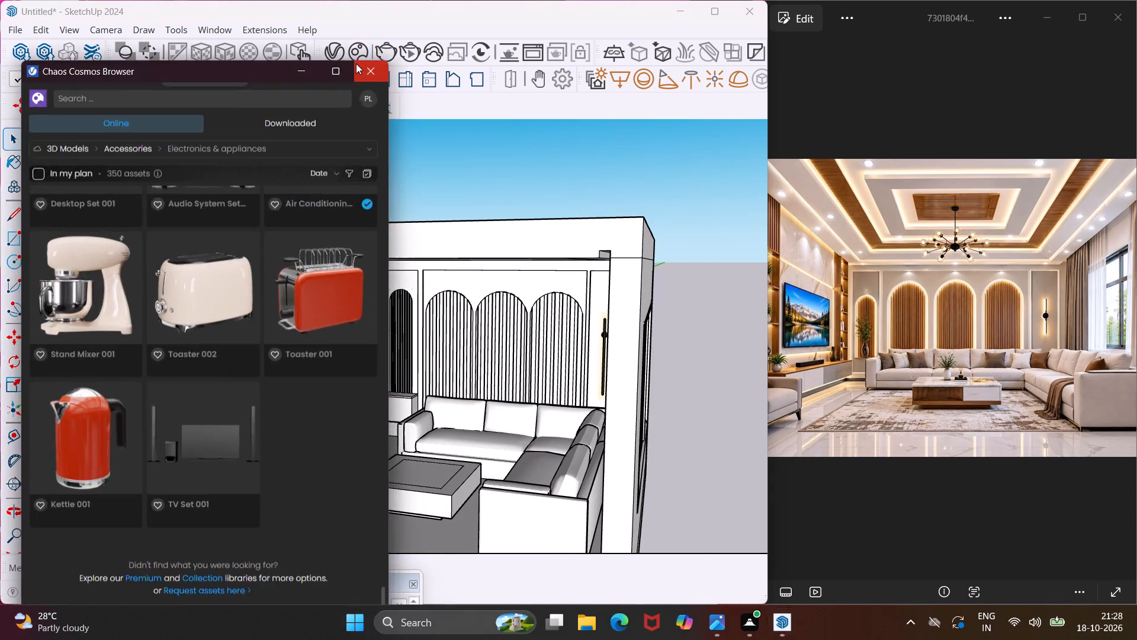
{"action": "left_click", "coordinate": [297, 123]}
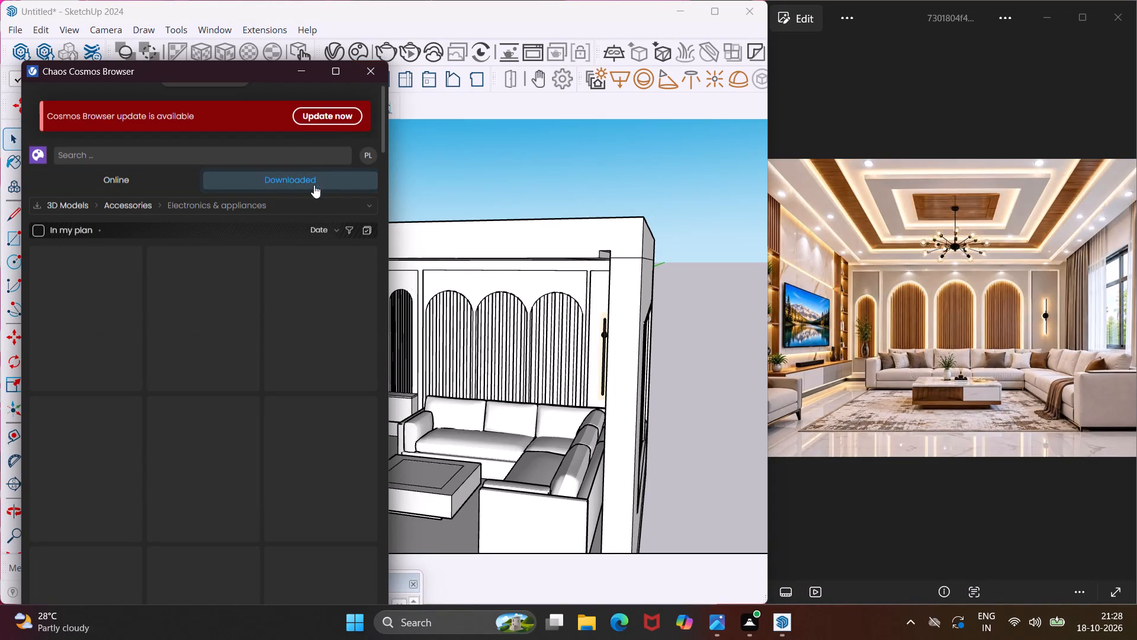
{"action": "left_click", "coordinate": [324, 206]}
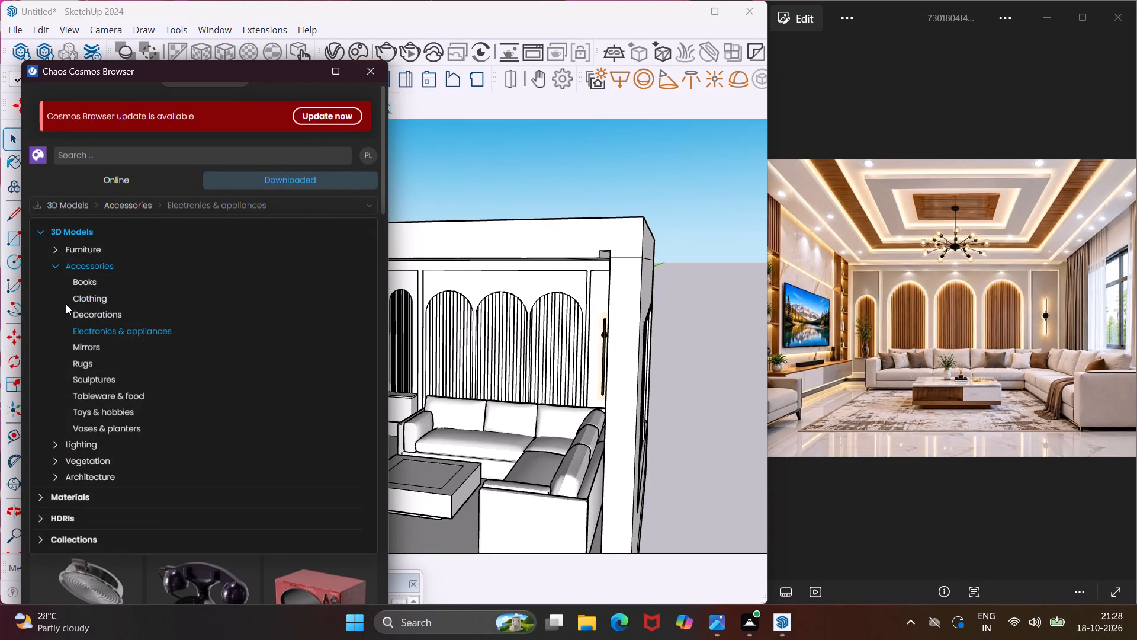
{"action": "left_click", "coordinate": [99, 313]}
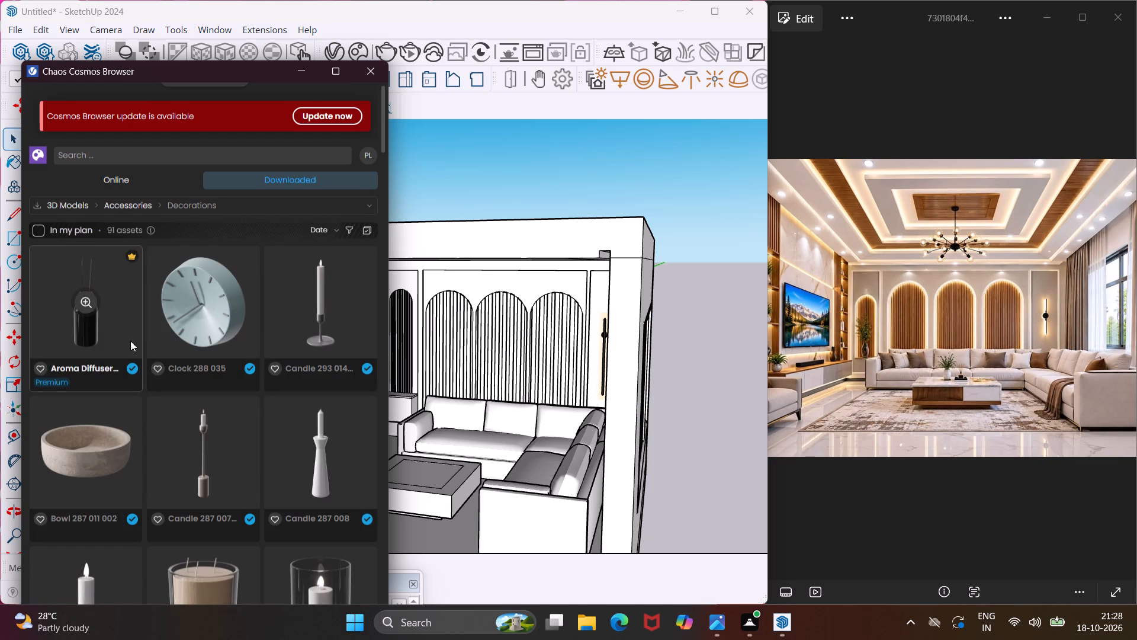
{"action": "scroll", "coordinate": [155, 365], "scroll_direction": "down", "scroll_amount": 6}
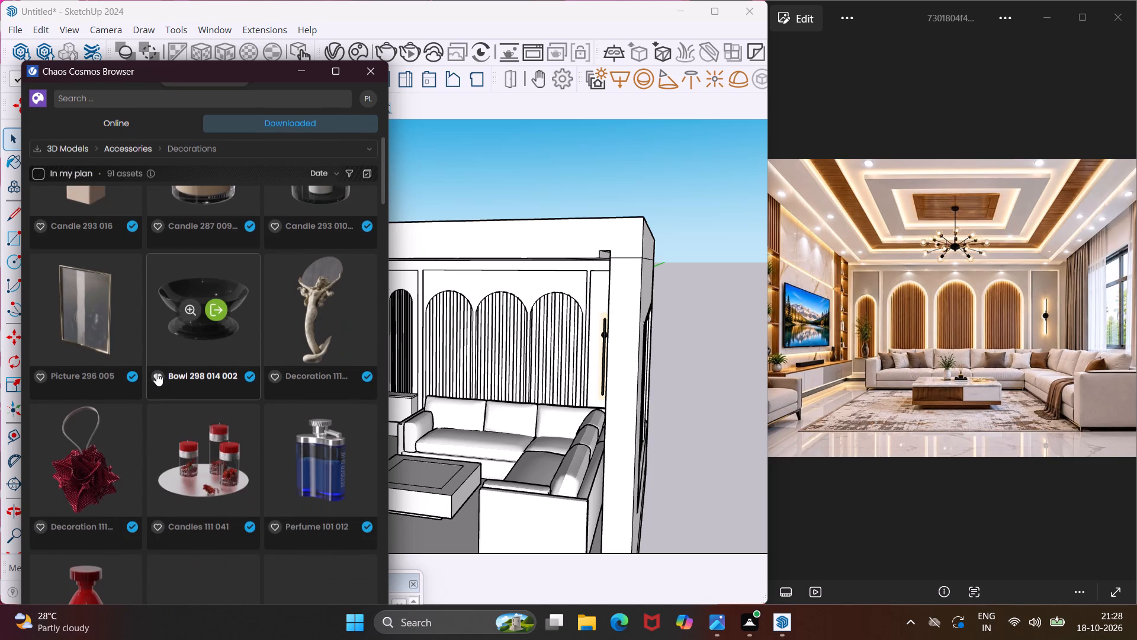
{"action": "scroll", "coordinate": [156, 373], "scroll_direction": "down", "scroll_amount": 5}
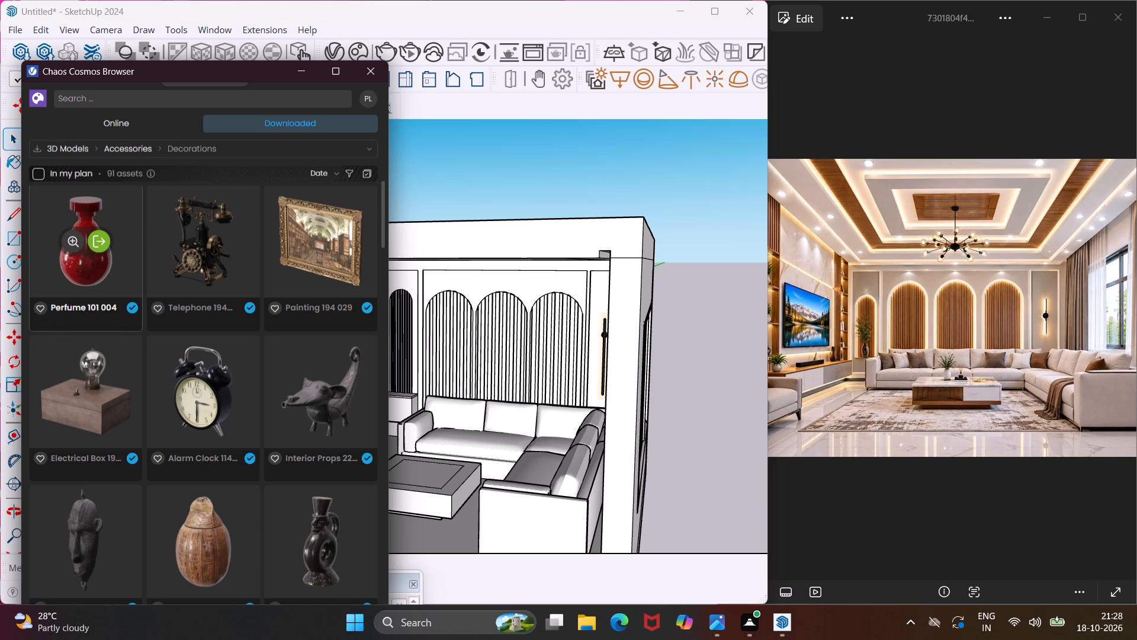
{"action": "left_click", "coordinate": [219, 153]}
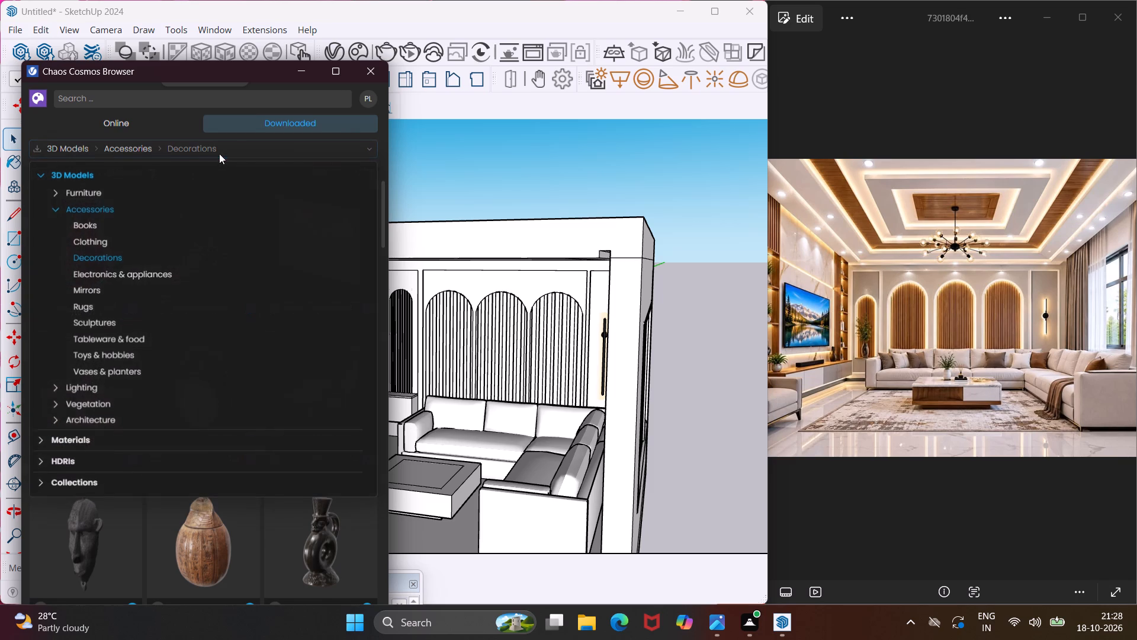
{"action": "left_click", "coordinate": [101, 228]}
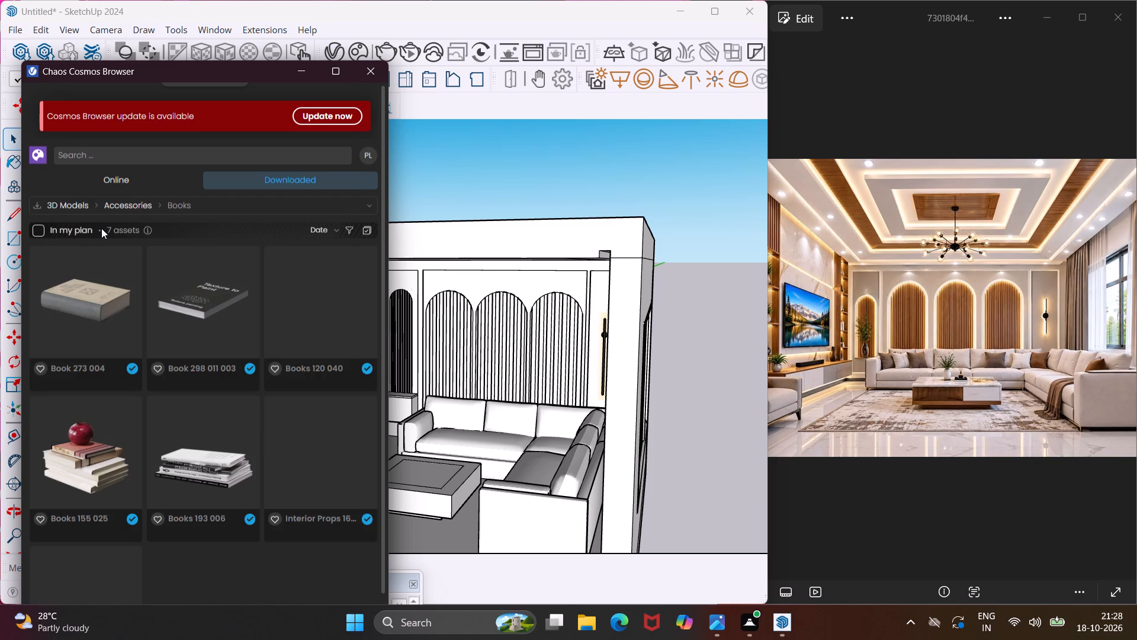
{"action": "scroll", "coordinate": [160, 459], "scroll_direction": "down", "scroll_amount": 1}
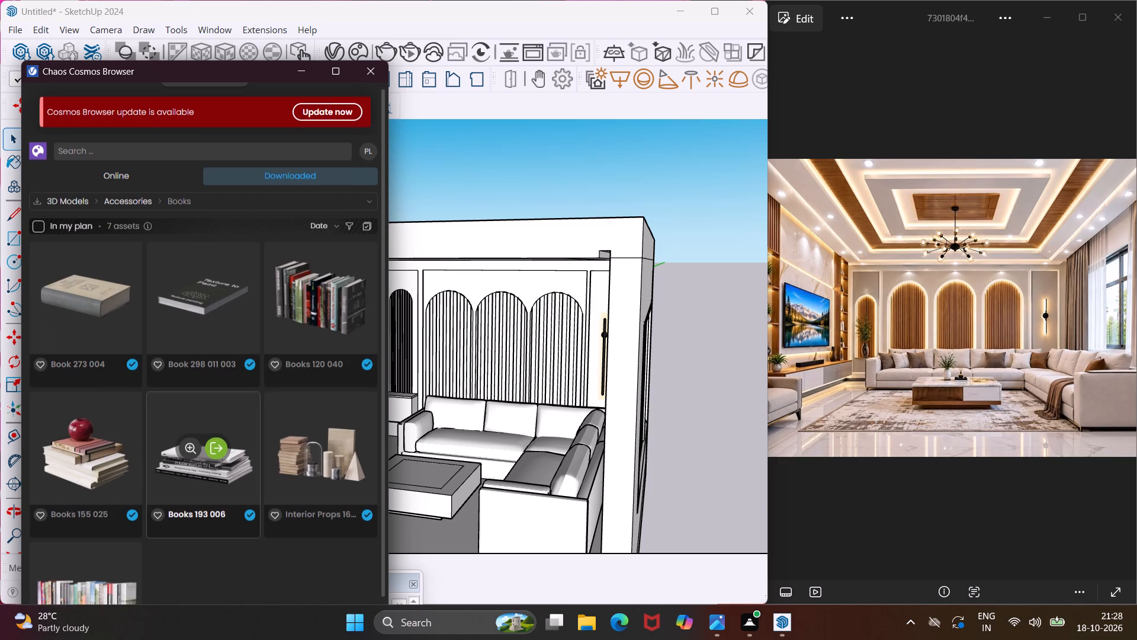
{"action": "scroll", "coordinate": [160, 459], "scroll_direction": "down", "scroll_amount": 1}
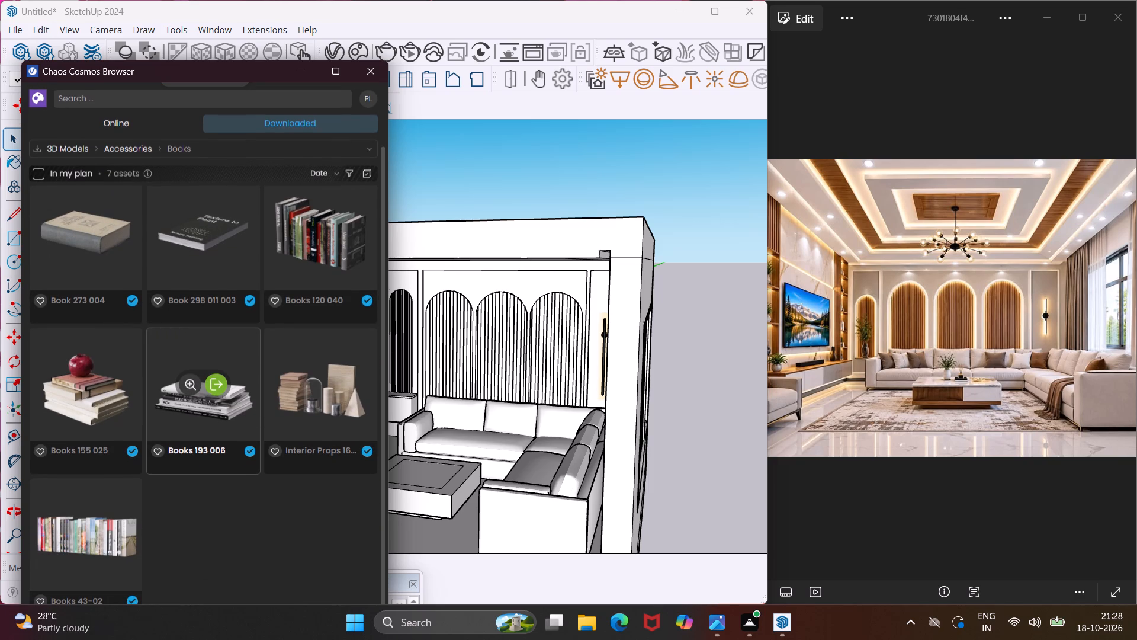
{"action": "scroll", "coordinate": [174, 347], "scroll_direction": "up", "scroll_amount": 1}
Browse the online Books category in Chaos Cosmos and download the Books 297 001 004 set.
{"action": "left_click", "coordinate": [117, 181]}
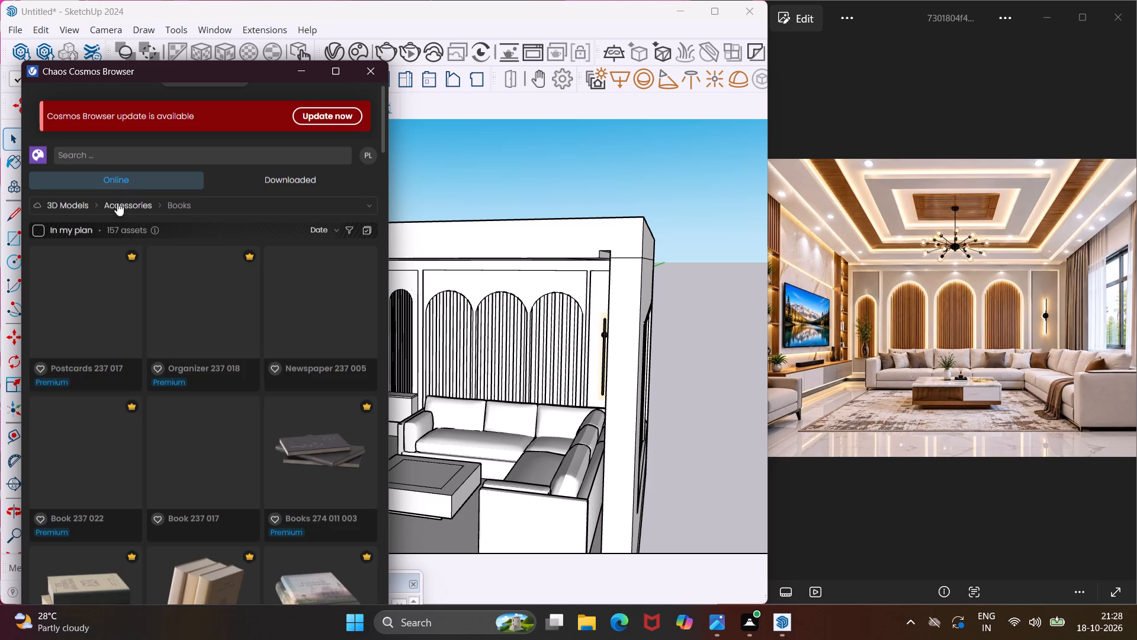
{"action": "scroll", "coordinate": [207, 454], "scroll_direction": "down", "scroll_amount": 1}
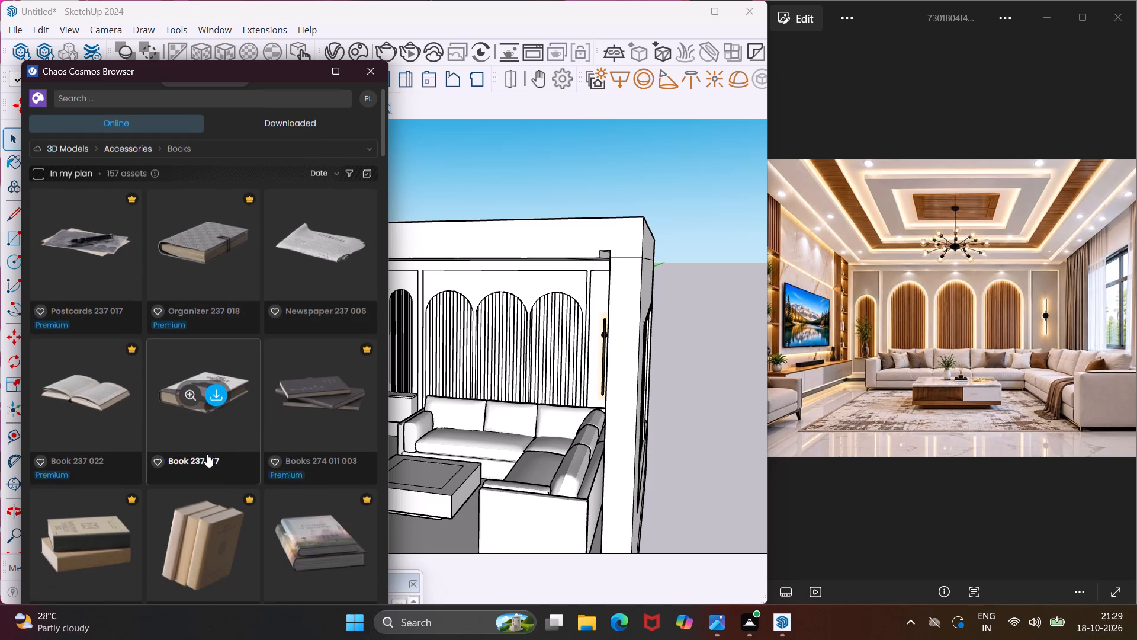
{"action": "scroll", "coordinate": [207, 454], "scroll_direction": "down", "scroll_amount": 4}
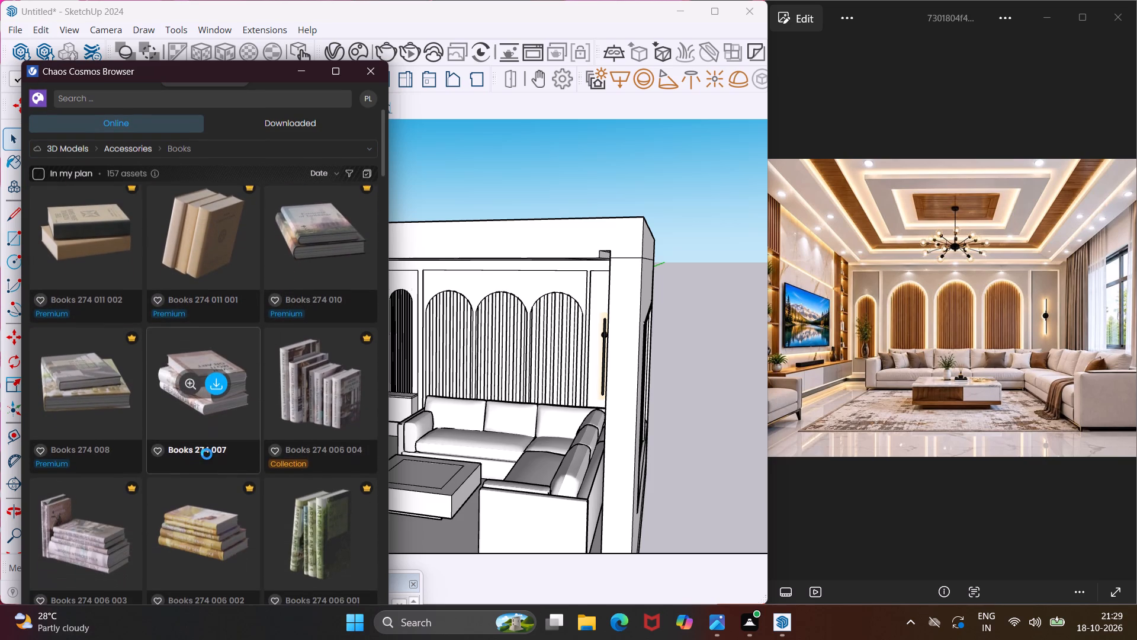
{"action": "scroll", "coordinate": [207, 454], "scroll_direction": "down", "scroll_amount": 2}
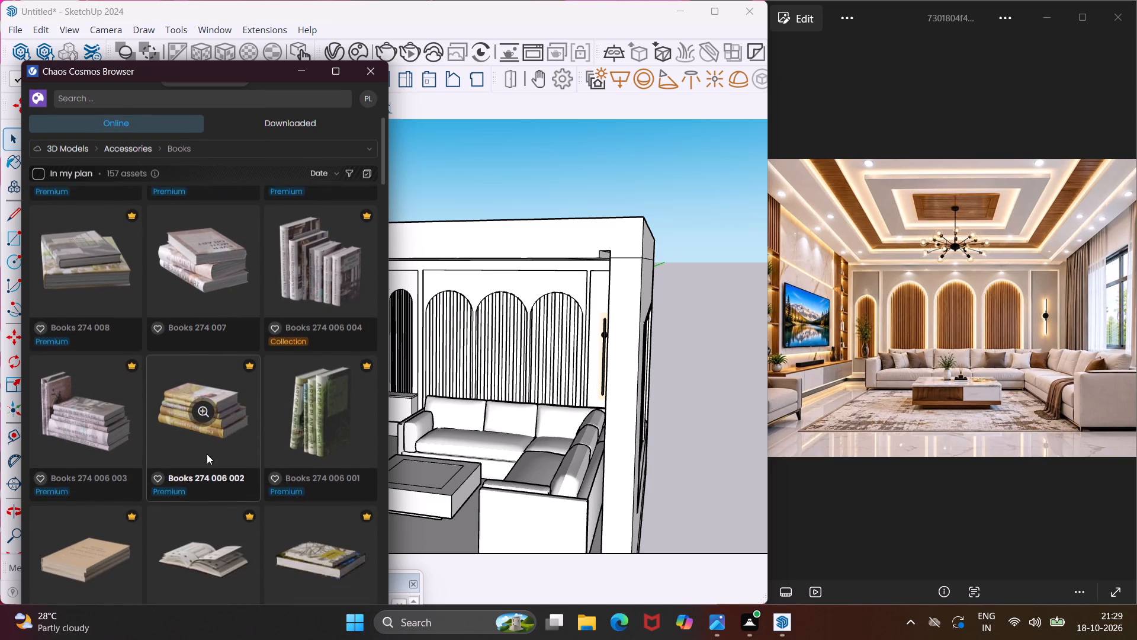
{"action": "scroll", "coordinate": [207, 454], "scroll_direction": "down", "scroll_amount": 5}
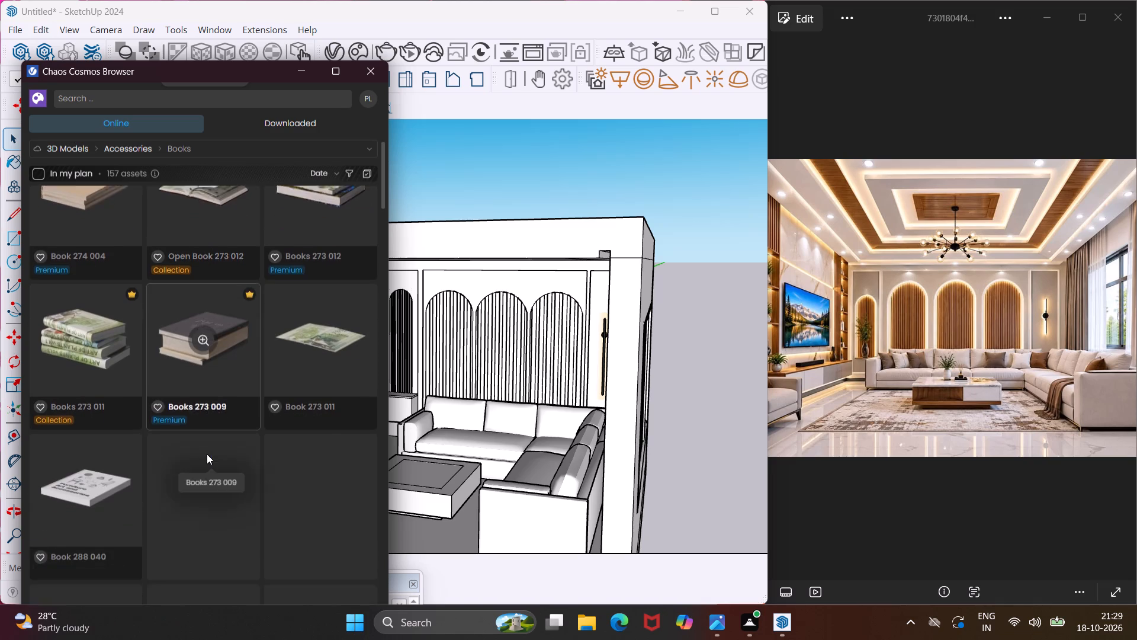
{"action": "scroll", "coordinate": [207, 454], "scroll_direction": "down", "scroll_amount": 5}
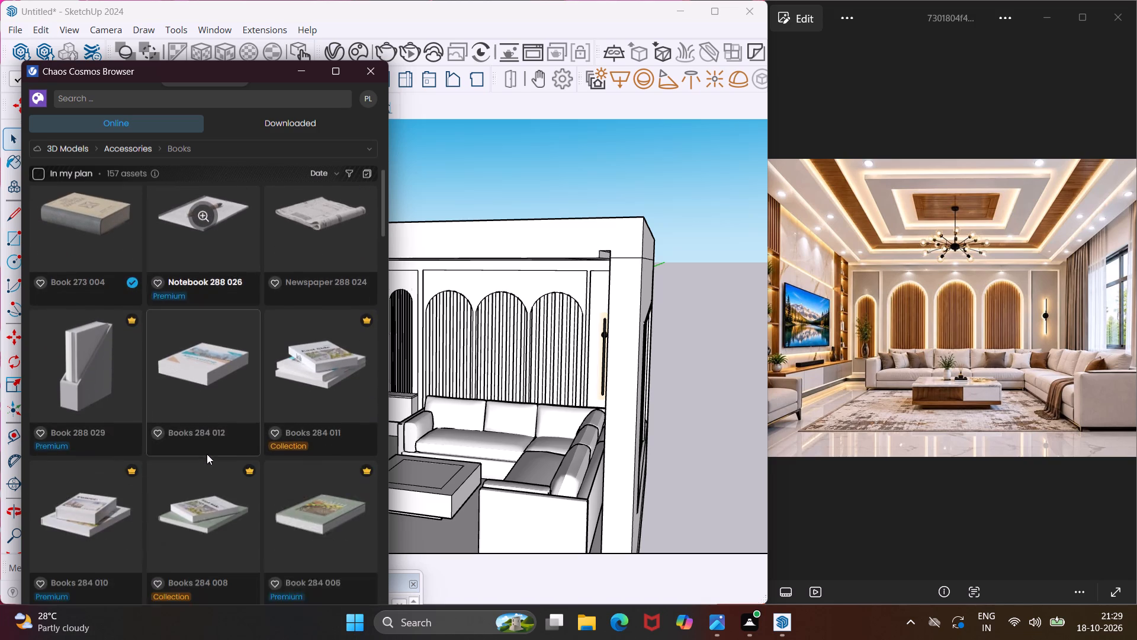
{"action": "scroll", "coordinate": [207, 454], "scroll_direction": "down", "scroll_amount": 7}
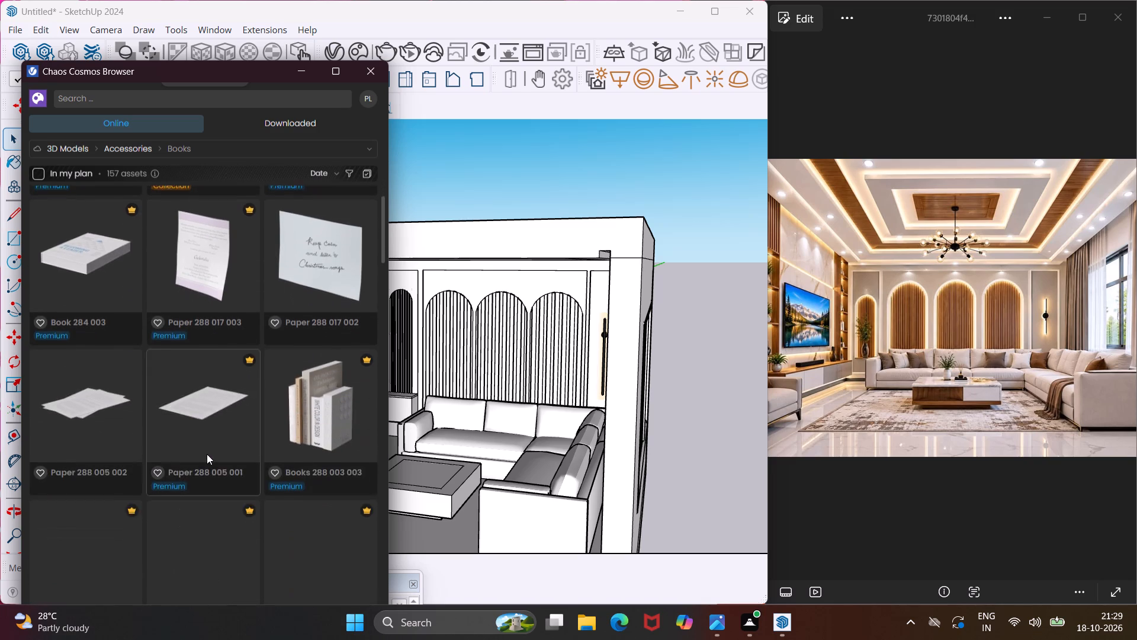
{"action": "scroll", "coordinate": [207, 454], "scroll_direction": "down", "scroll_amount": 10}
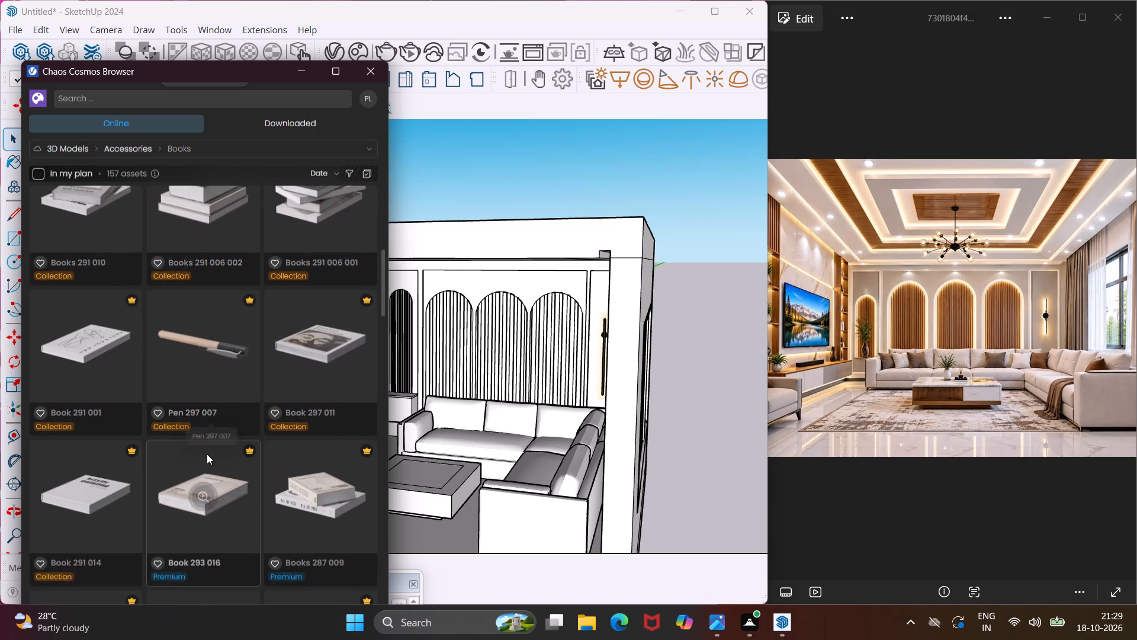
{"action": "scroll", "coordinate": [207, 454], "scroll_direction": "down", "scroll_amount": 6}
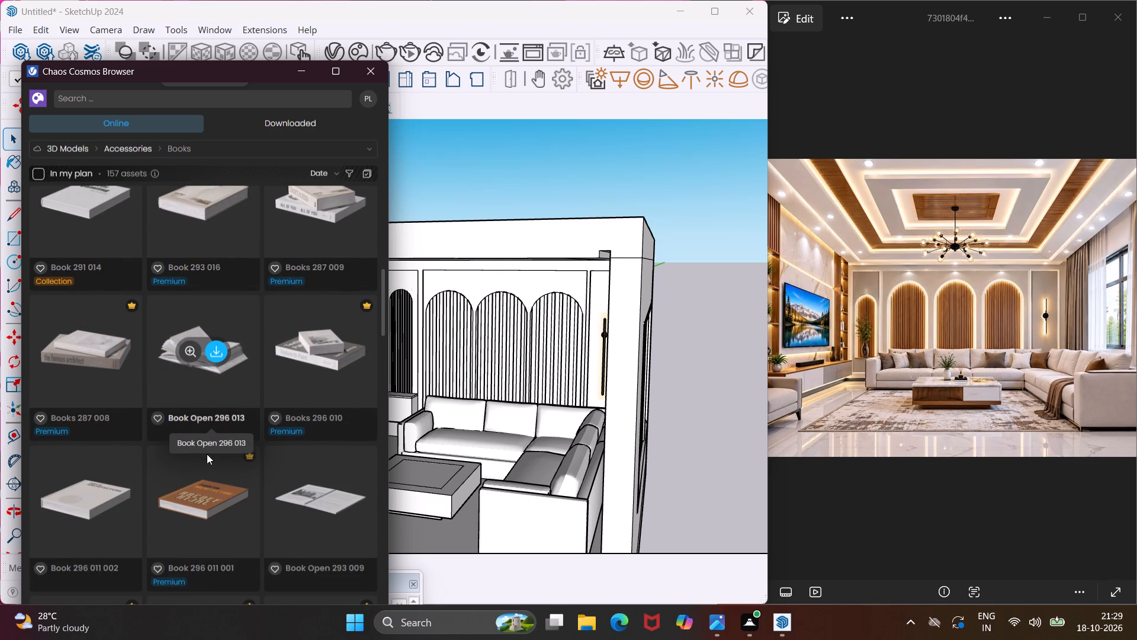
{"action": "scroll", "coordinate": [145, 519], "scroll_direction": "down", "scroll_amount": 4}
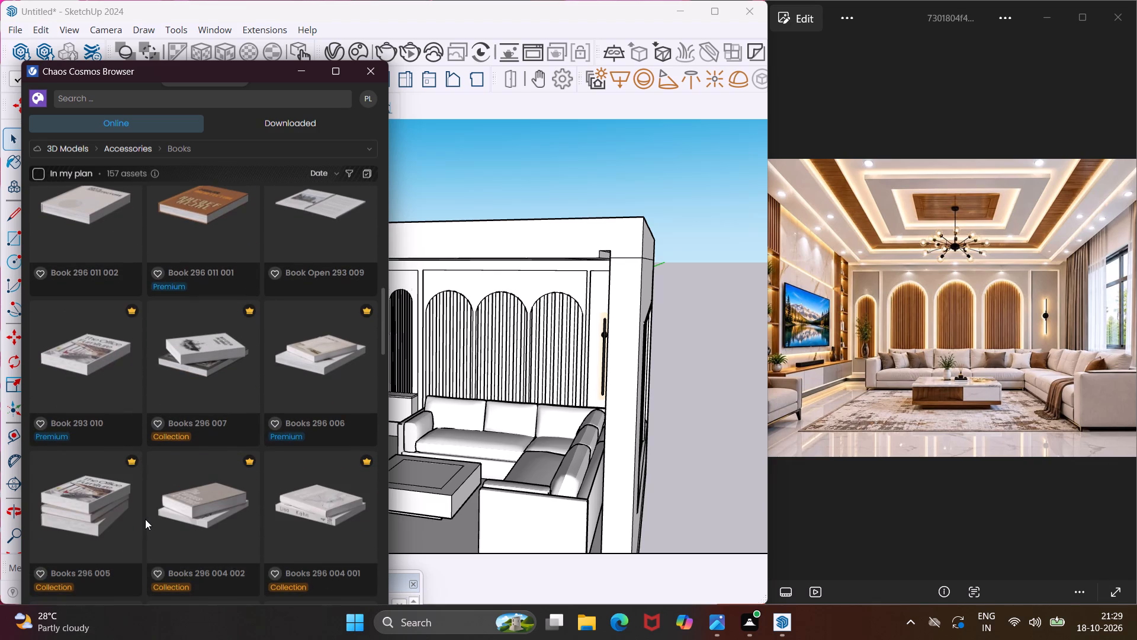
{"action": "scroll", "coordinate": [156, 491], "scroll_direction": "down", "scroll_amount": 4}
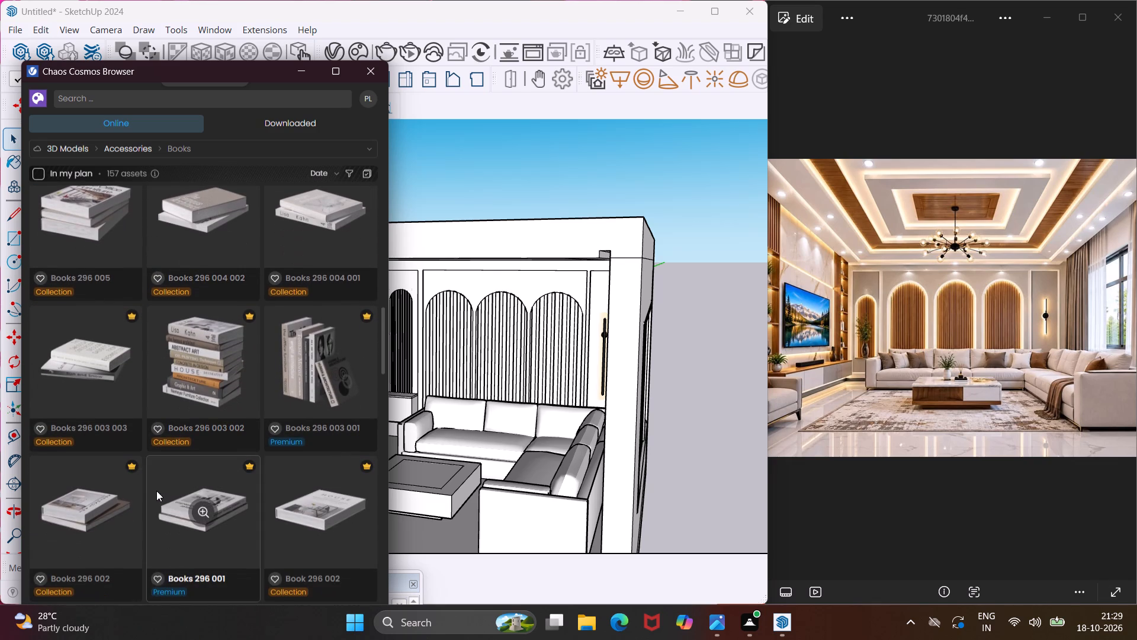
{"action": "scroll", "coordinate": [156, 491], "scroll_direction": "down", "scroll_amount": 5}
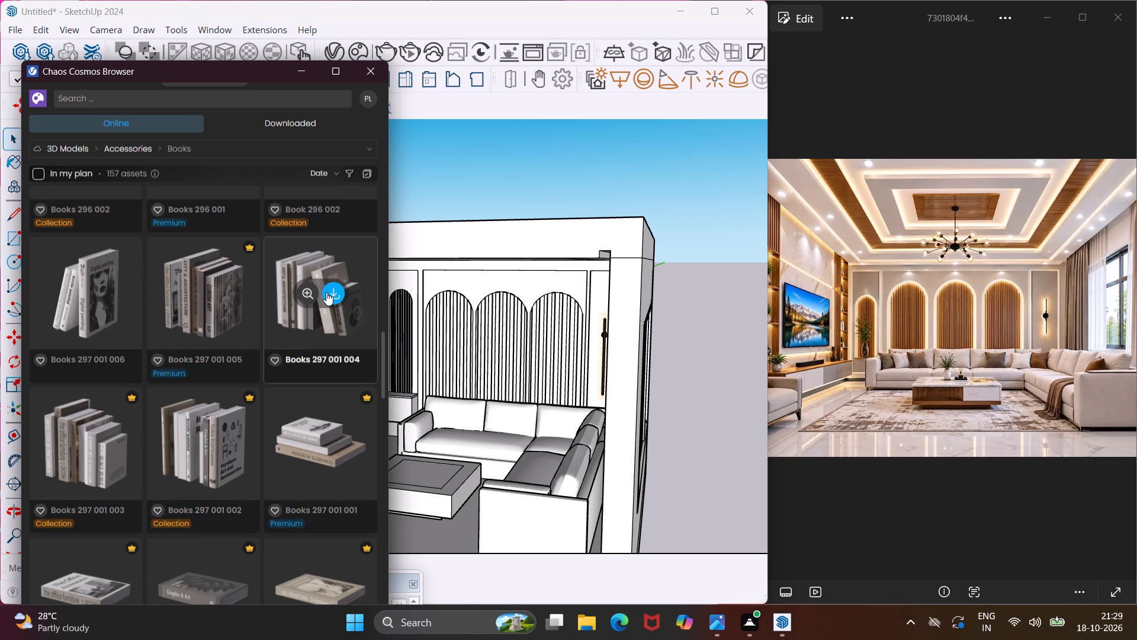
{"action": "left_click", "coordinate": [326, 292]}
Browse further through the online Books category and download the Books 53-03 set.
{"action": "scroll", "coordinate": [326, 292], "scroll_direction": "down", "scroll_amount": 2}
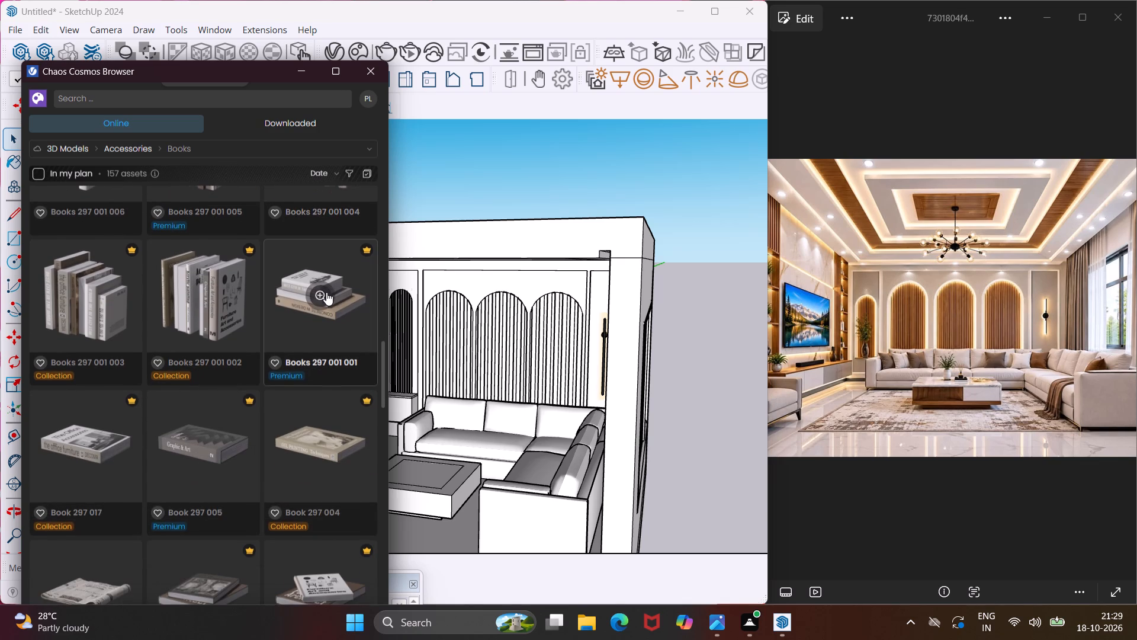
{"action": "scroll", "coordinate": [326, 292], "scroll_direction": "up", "scroll_amount": 2}
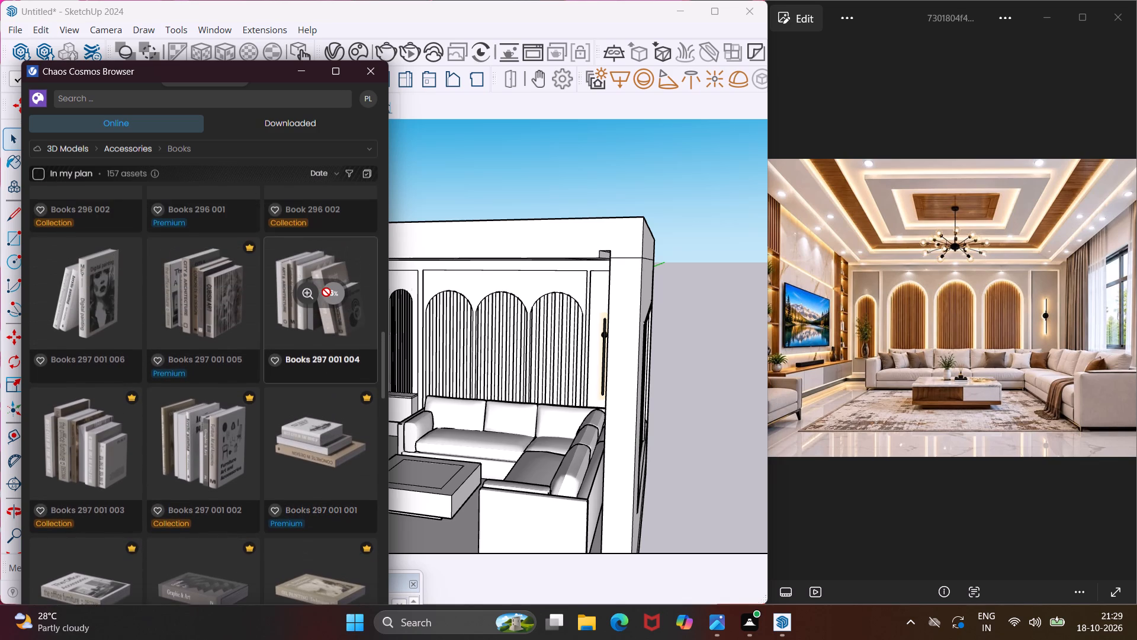
{"action": "scroll", "coordinate": [274, 372], "scroll_direction": "down", "scroll_amount": 2}
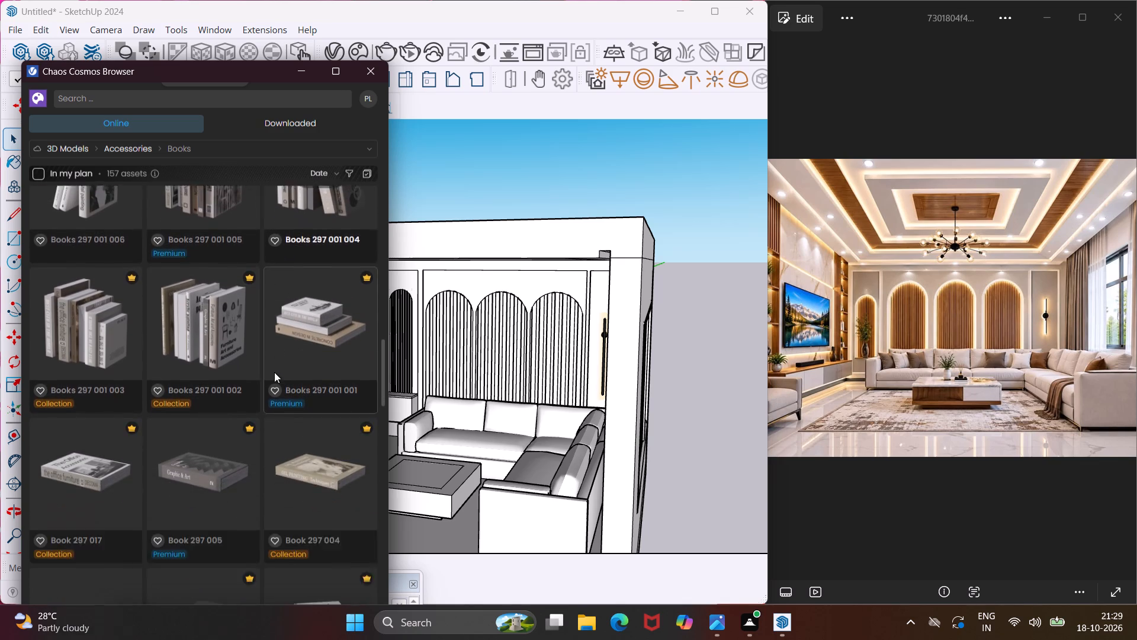
{"action": "scroll", "coordinate": [274, 372], "scroll_direction": "down", "scroll_amount": 13}
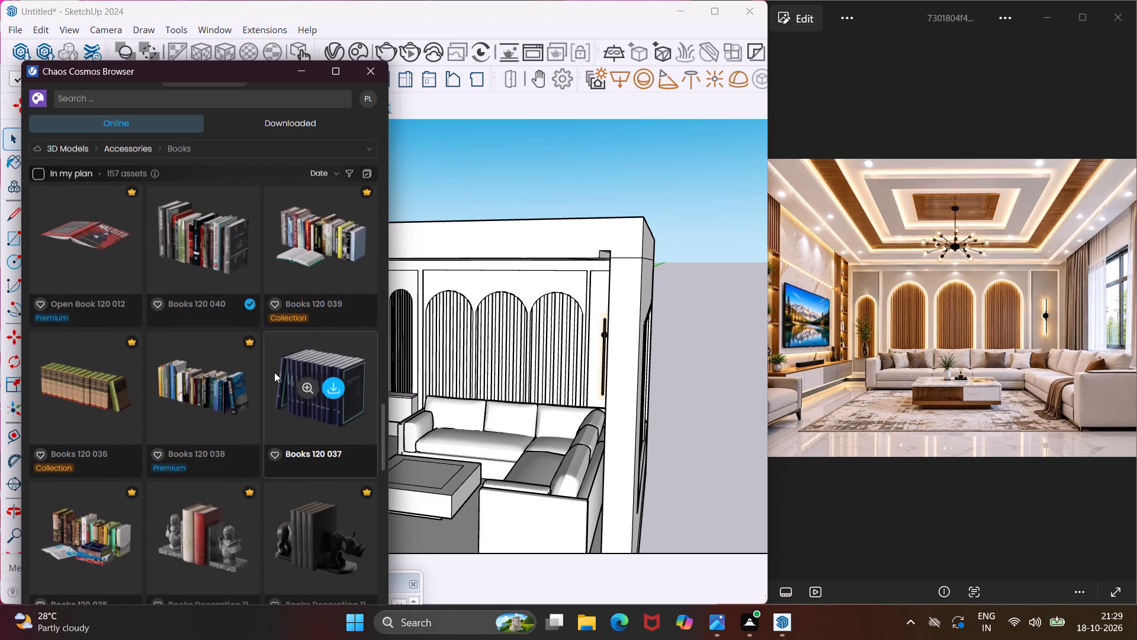
{"action": "scroll", "coordinate": [274, 372], "scroll_direction": "down", "scroll_amount": 4}
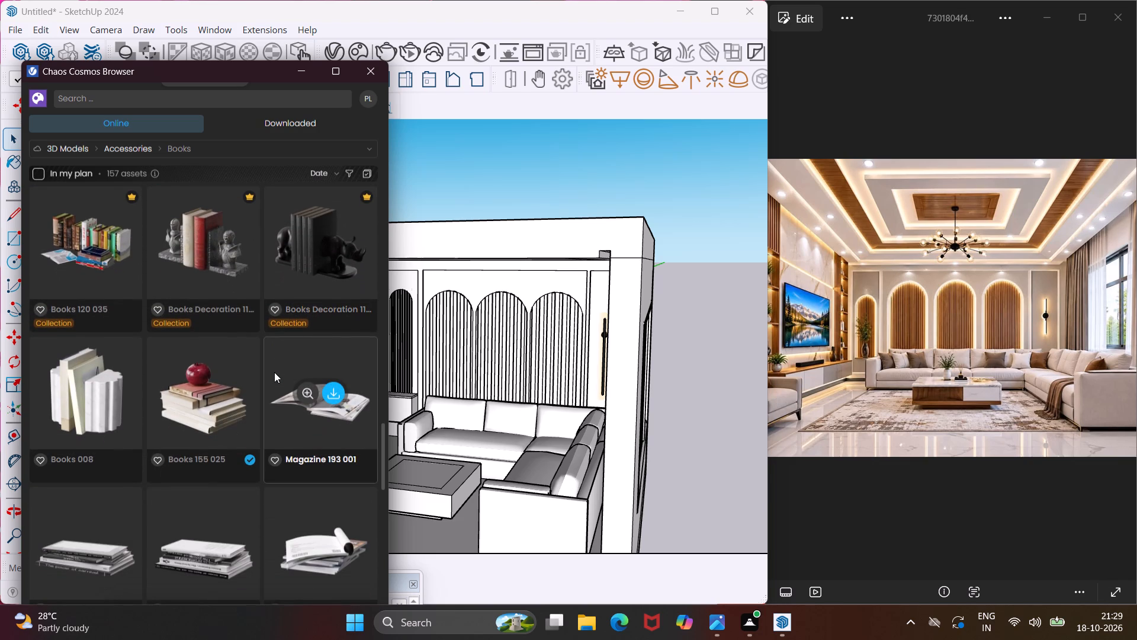
{"action": "scroll", "coordinate": [274, 372], "scroll_direction": "down", "scroll_amount": 1}
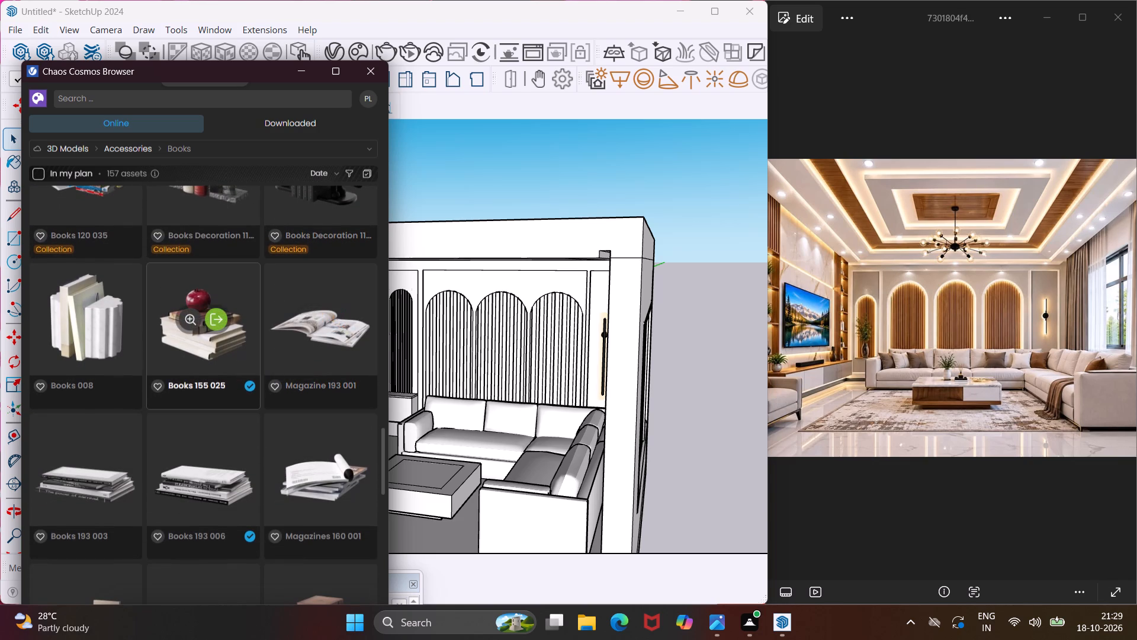
{"action": "scroll", "coordinate": [181, 452], "scroll_direction": "down", "scroll_amount": 4}
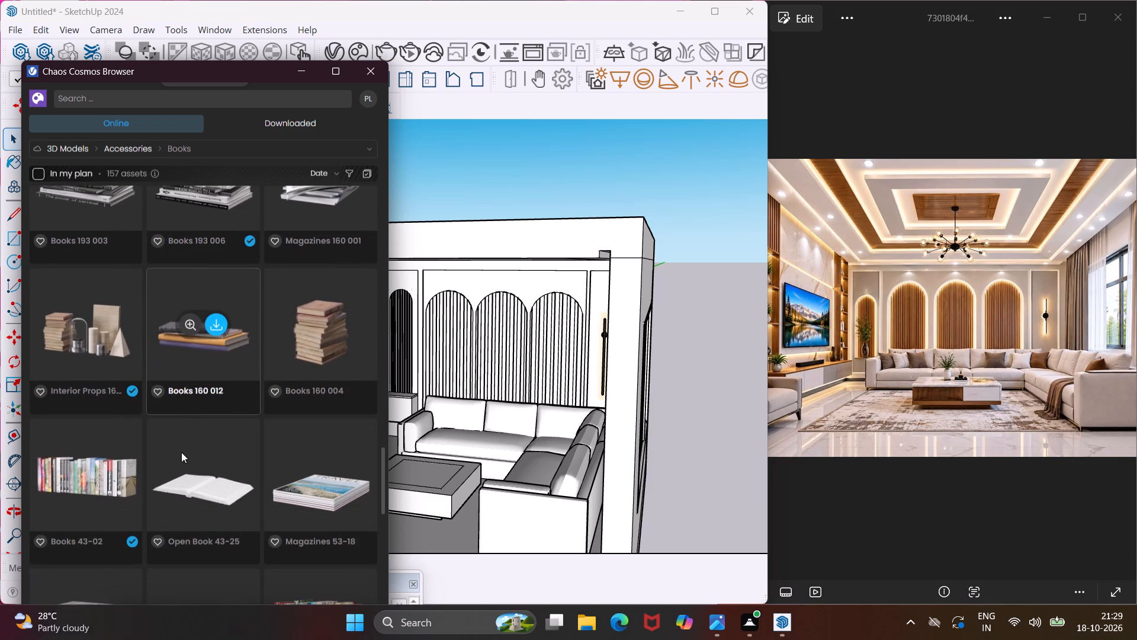
{"action": "scroll", "coordinate": [181, 452], "scroll_direction": "down", "scroll_amount": 5}
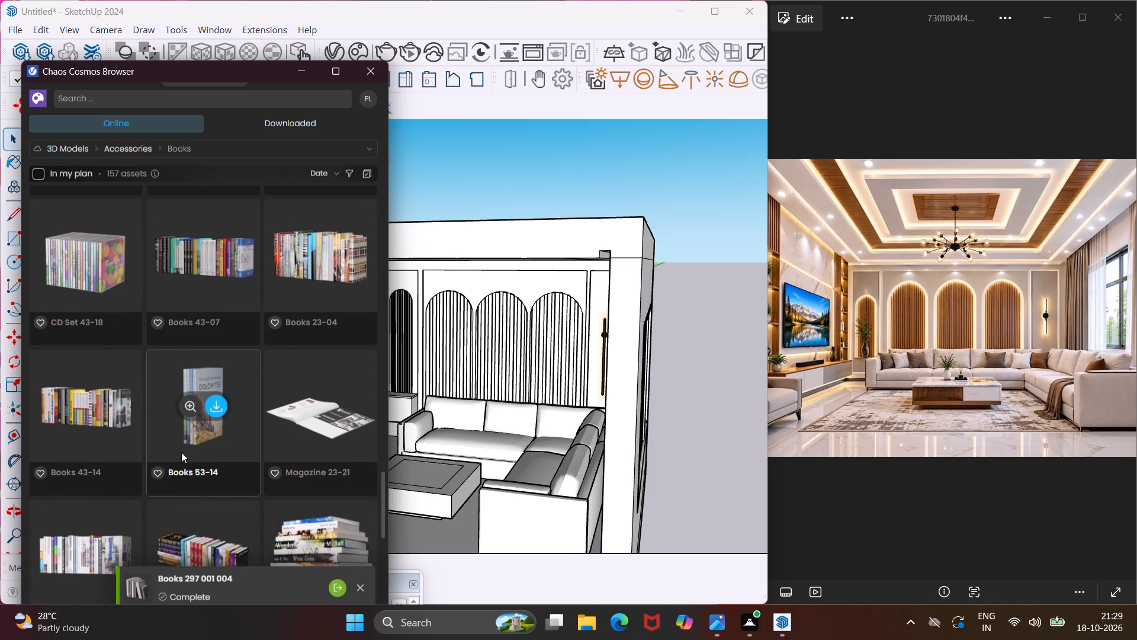
{"action": "scroll", "coordinate": [181, 452], "scroll_direction": "down", "scroll_amount": 5}
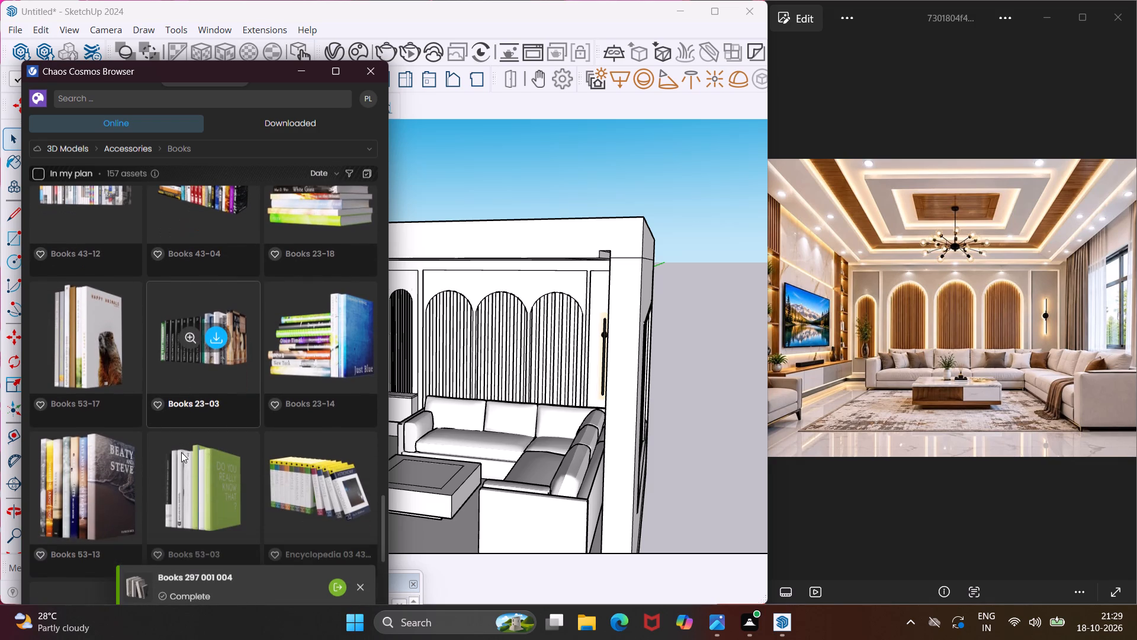
{"action": "scroll", "coordinate": [181, 452], "scroll_direction": "down", "scroll_amount": 1}
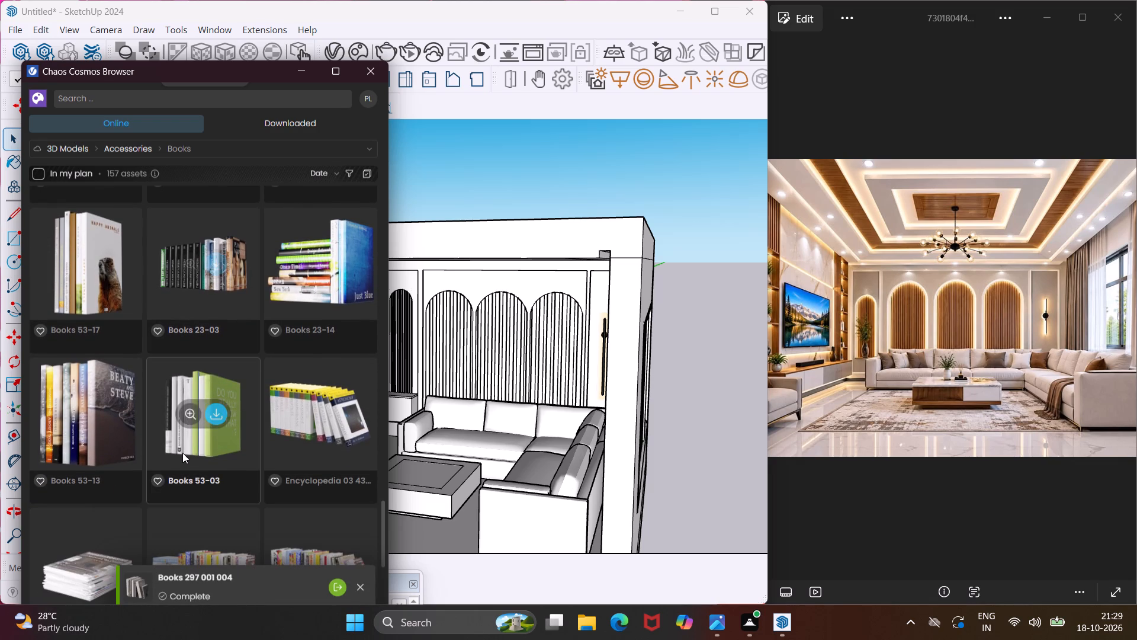
{"action": "left_click", "coordinate": [213, 410]}
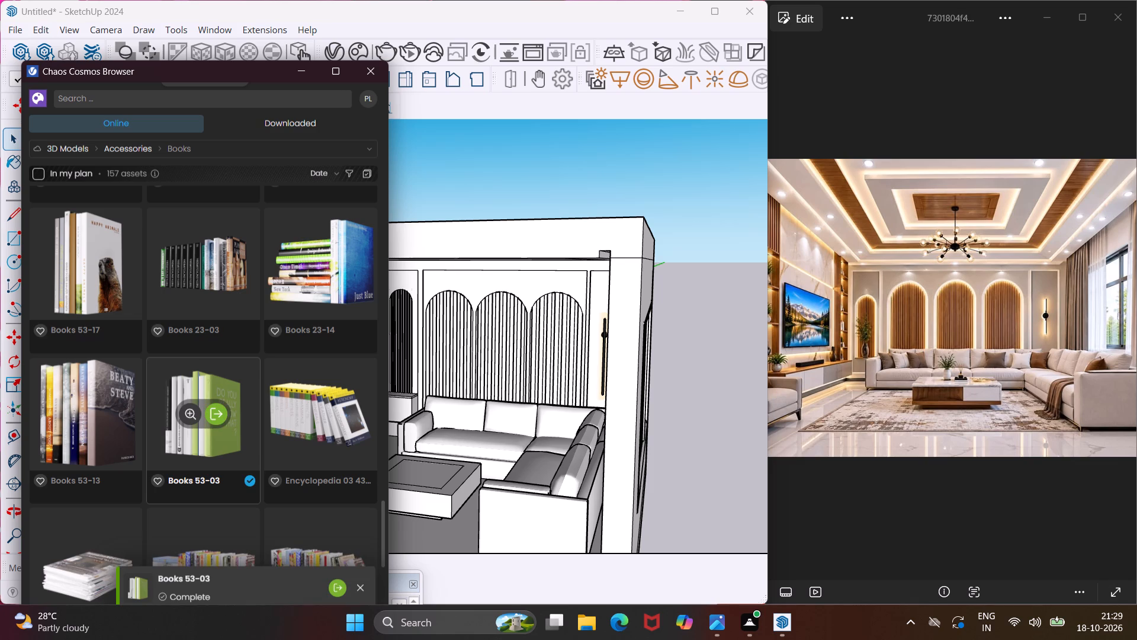
Import the Books 53-03 set from Chaos Cosmos and place it on the rug in front of the coffee table.
{"action": "left_click", "coordinate": [212, 409]}
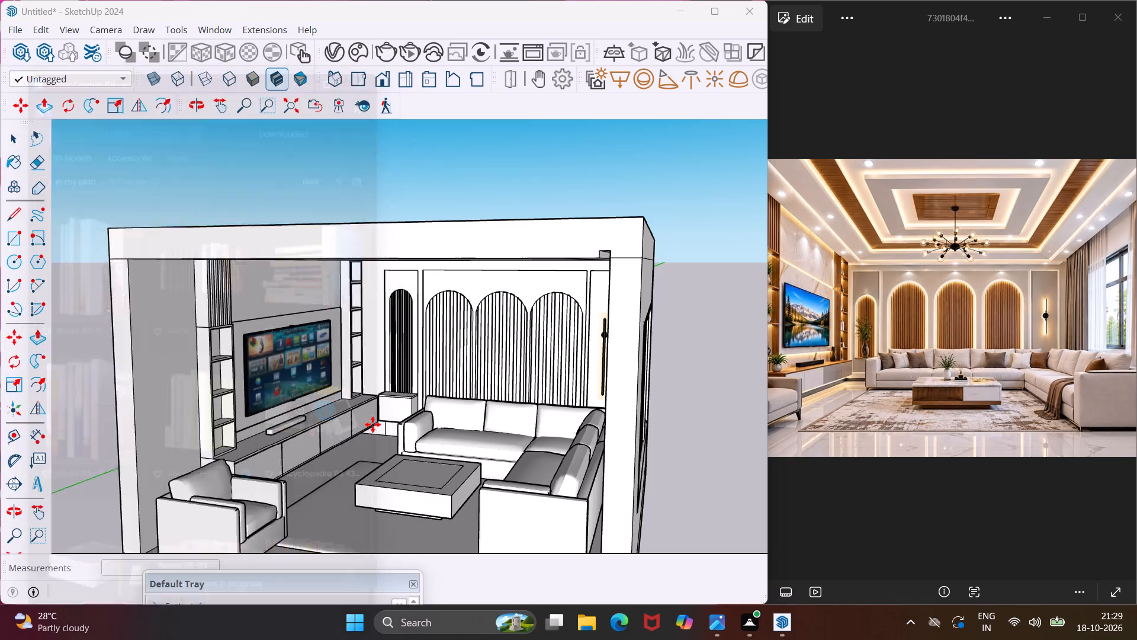
{"action": "scroll", "coordinate": [372, 424], "scroll_direction": "down", "scroll_amount": 6}
{"action": "scroll", "coordinate": [377, 475], "scroll_direction": "up", "scroll_amount": 4}
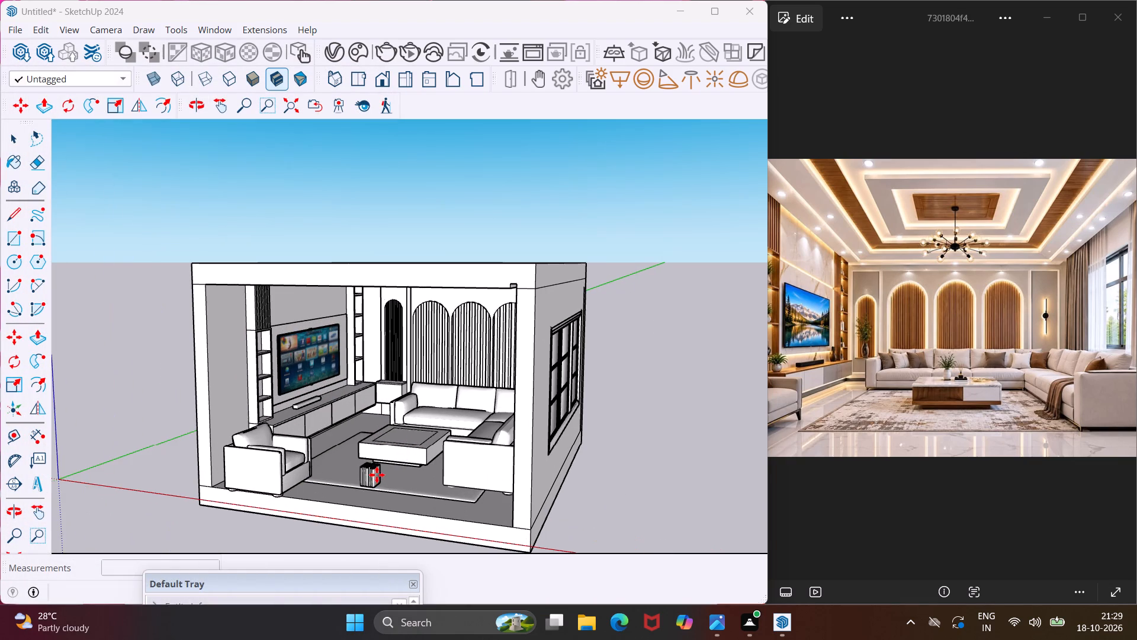
{"action": "left_click", "coordinate": [377, 475]}
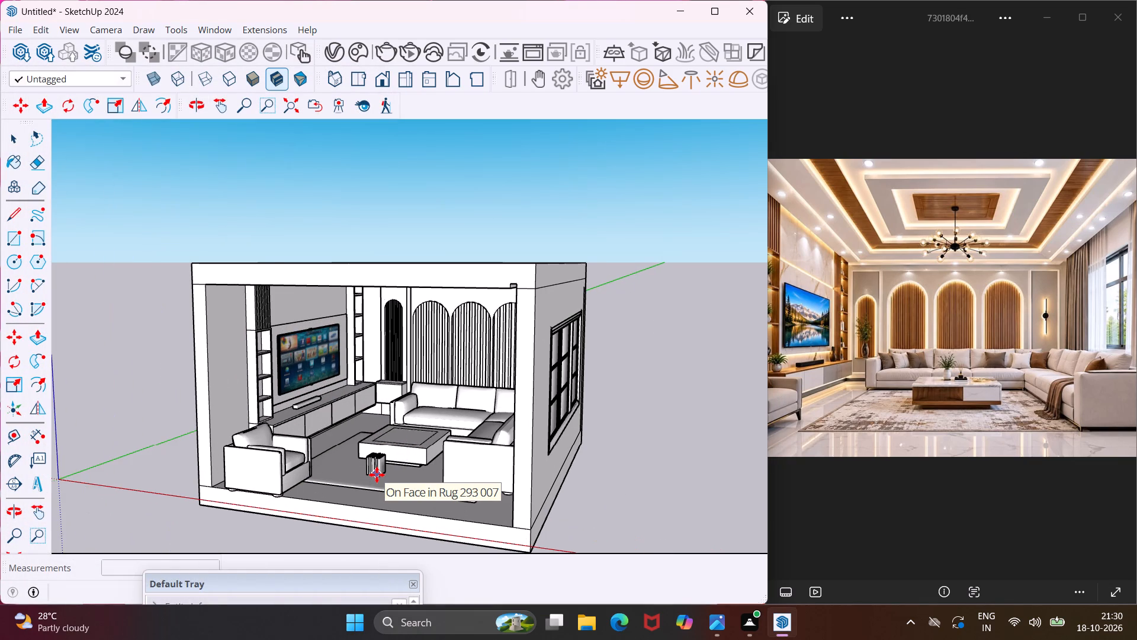
{"action": "key", "text": "Escape"}
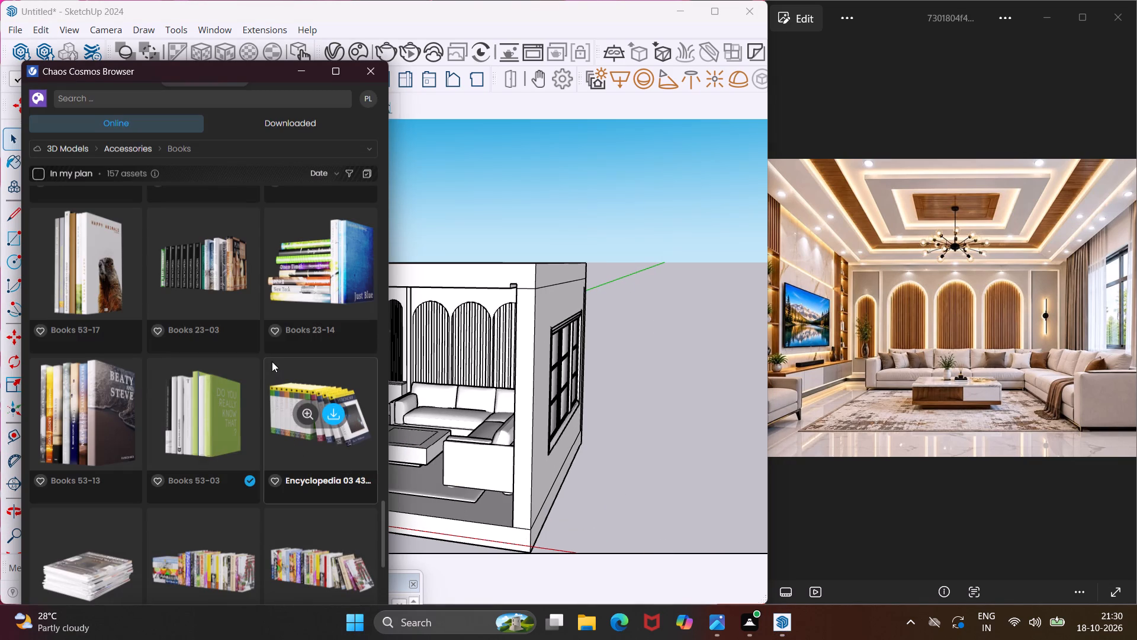
Look through the online Potted plants category under Vegetation in Chaos Cosmos for plants suited to the living room.
{"action": "left_click", "coordinate": [287, 152]}
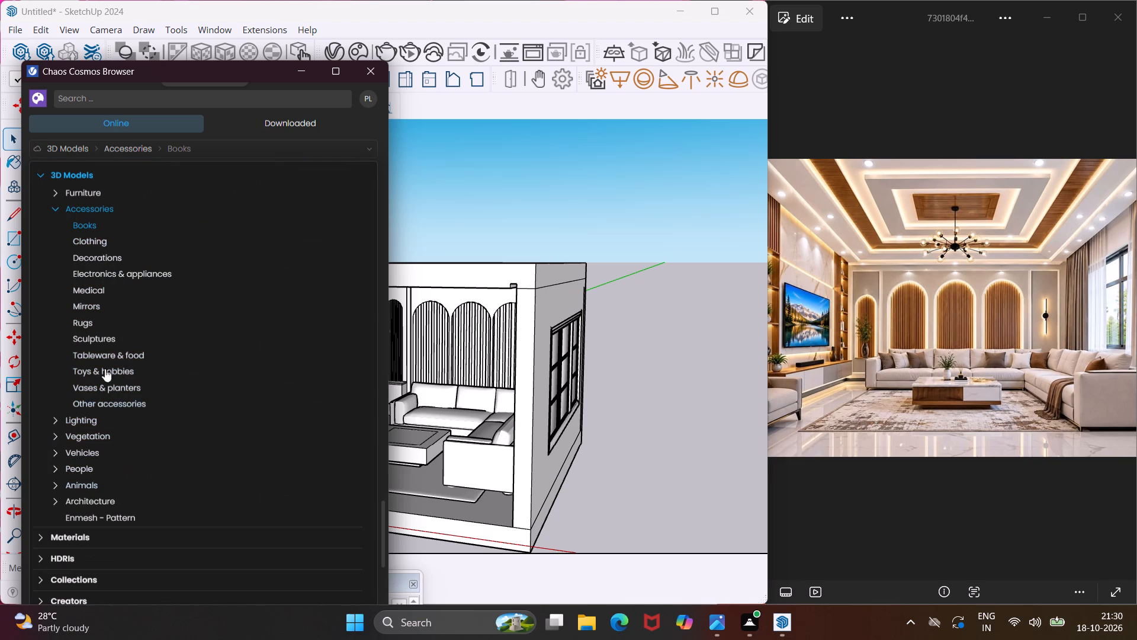
{"action": "left_click", "coordinate": [56, 438]}
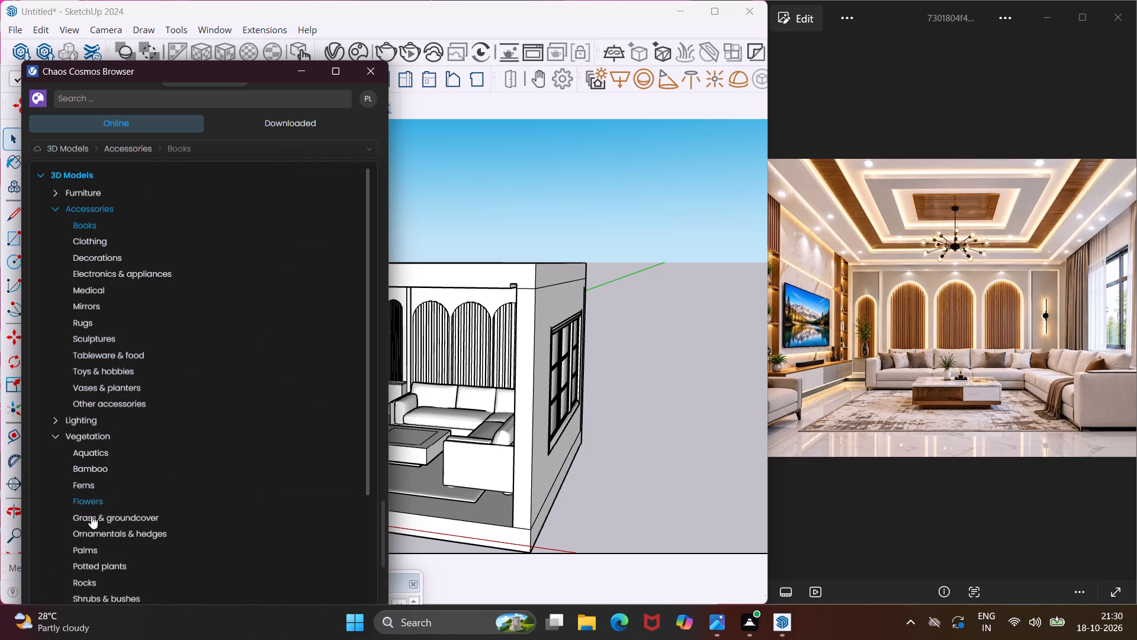
{"action": "scroll", "coordinate": [95, 558], "scroll_direction": "down", "scroll_amount": 1}
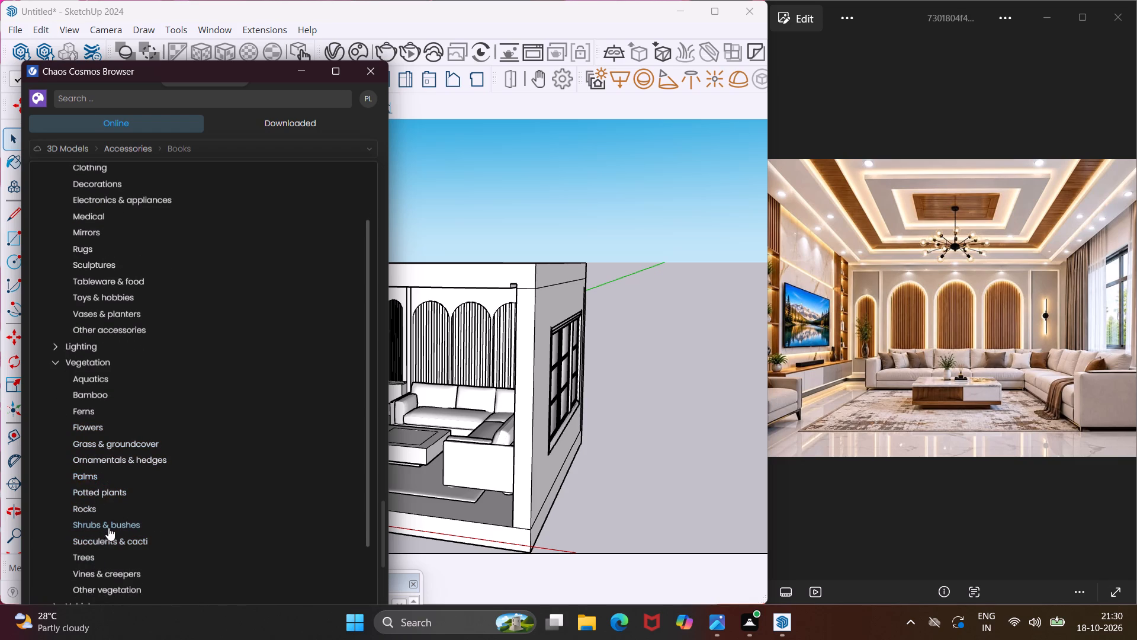
{"action": "scroll", "coordinate": [108, 529], "scroll_direction": "down", "scroll_amount": 2}
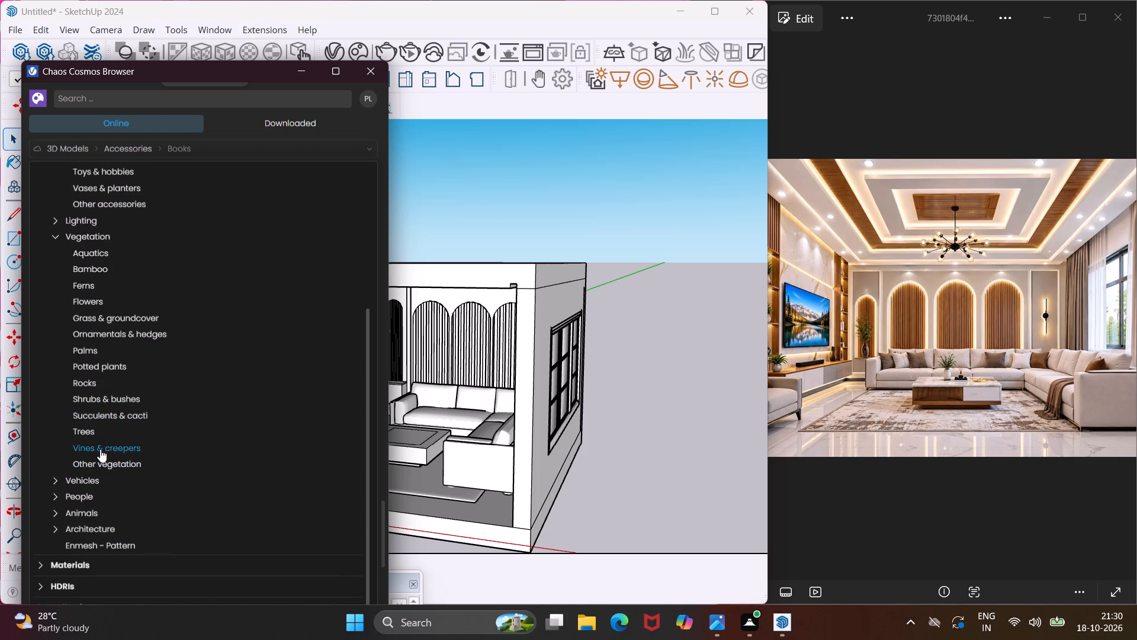
{"action": "left_click", "coordinate": [97, 366]}
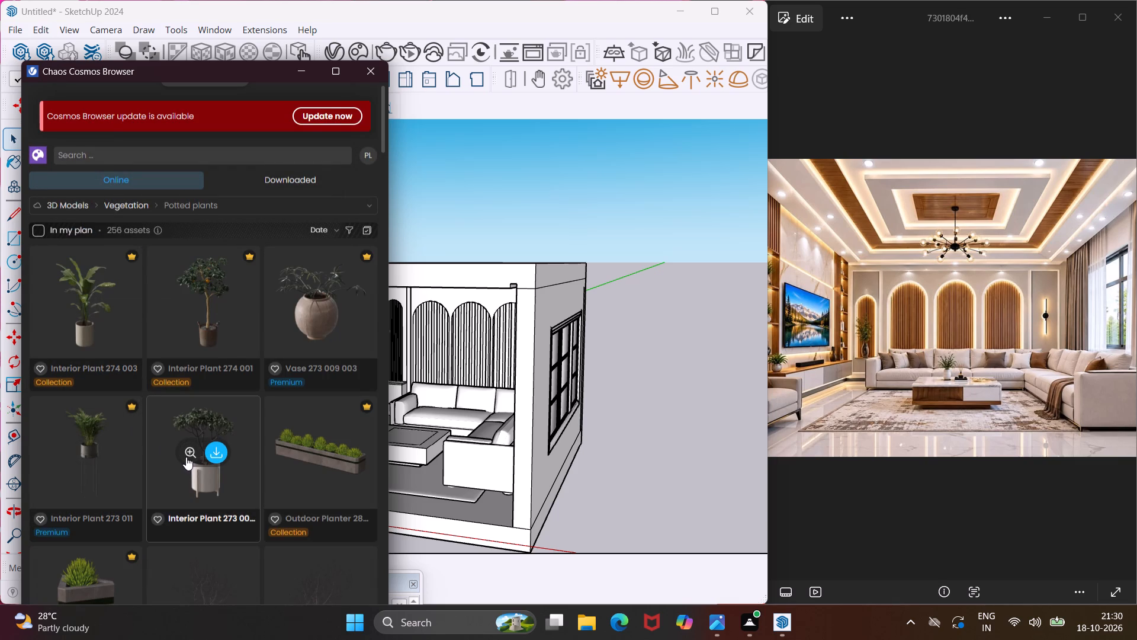
{"action": "scroll", "coordinate": [186, 457], "scroll_direction": "down", "scroll_amount": 6}
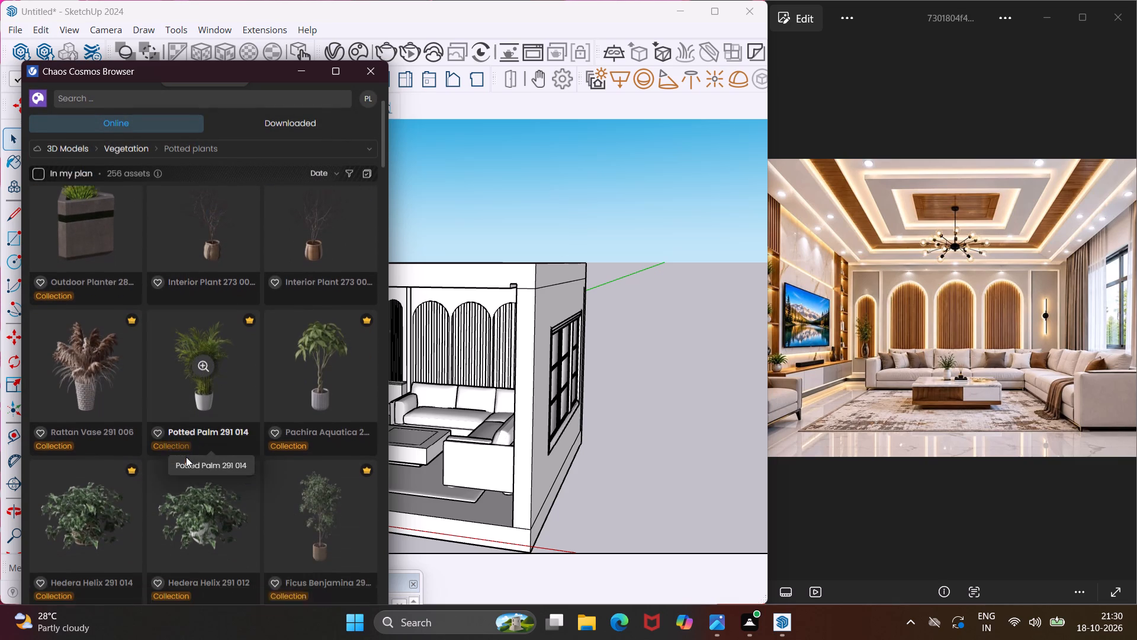
{"action": "scroll", "coordinate": [186, 457], "scroll_direction": "down", "scroll_amount": 4}
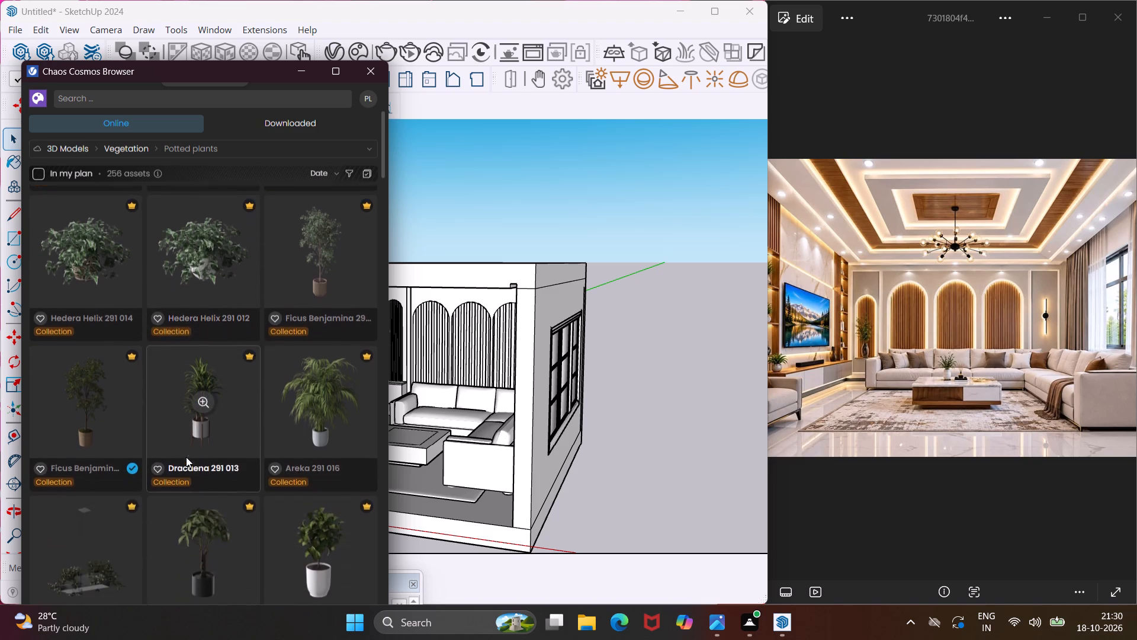
{"action": "scroll", "coordinate": [186, 457], "scroll_direction": "down", "scroll_amount": 6}
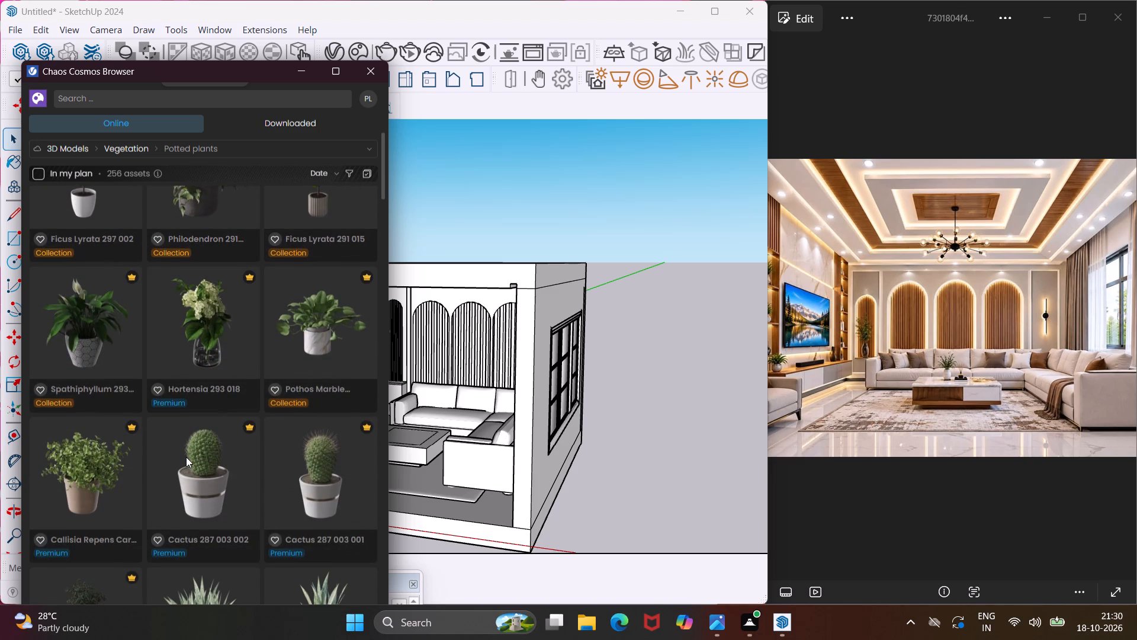
{"action": "scroll", "coordinate": [186, 457], "scroll_direction": "down", "scroll_amount": 7}
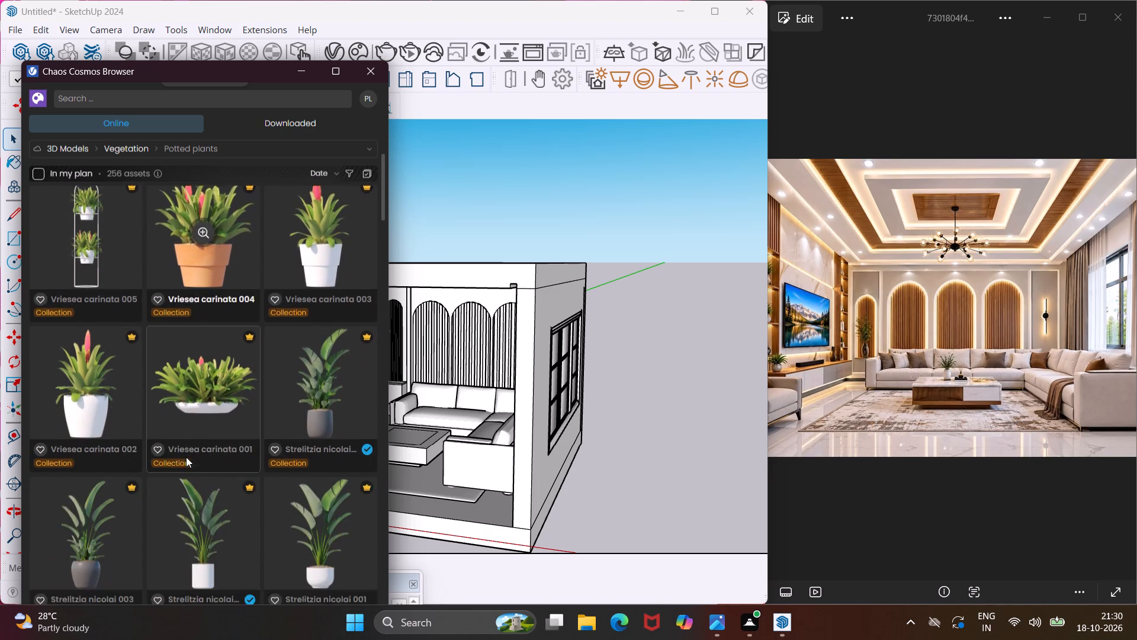
{"action": "scroll", "coordinate": [186, 457], "scroll_direction": "down", "scroll_amount": 7}
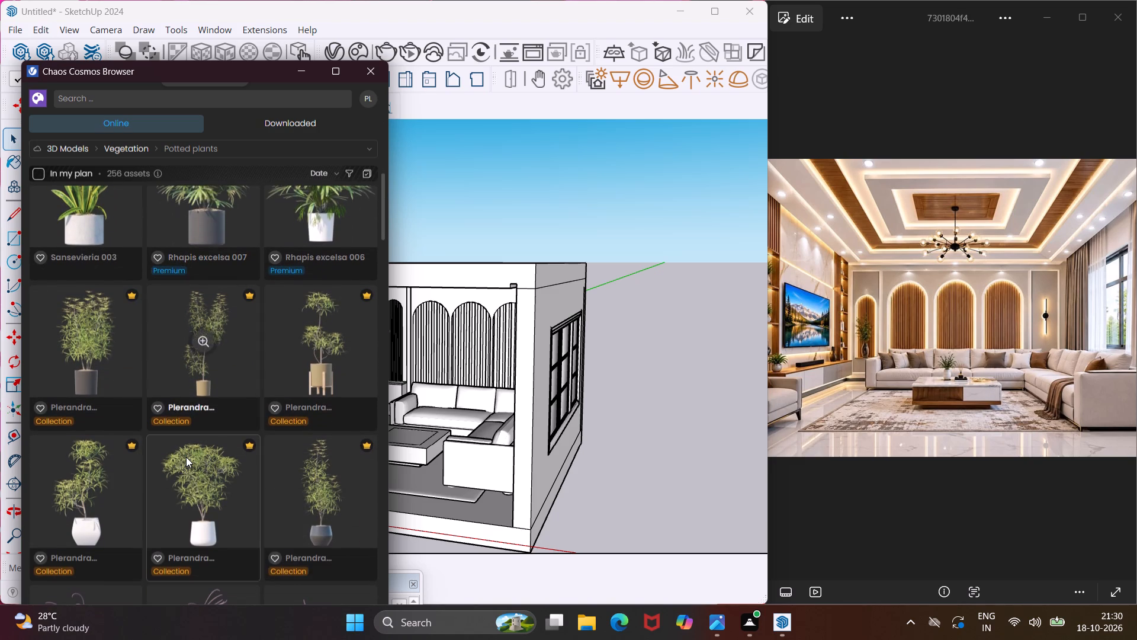
{"action": "scroll", "coordinate": [186, 457], "scroll_direction": "down", "scroll_amount": 5}
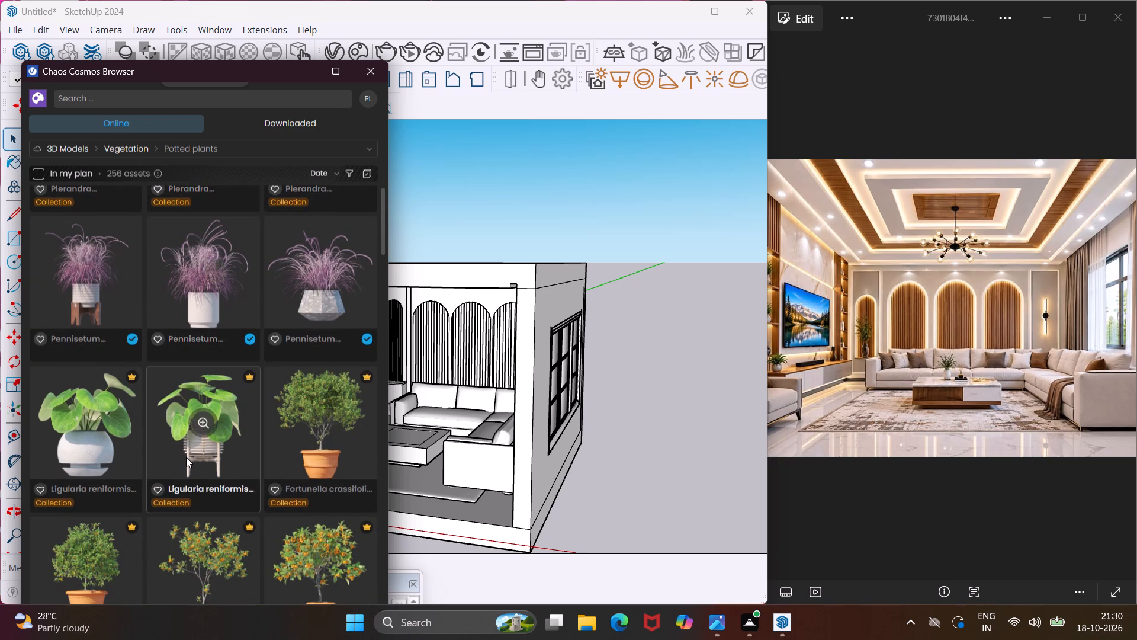
{"action": "scroll", "coordinate": [186, 457], "scroll_direction": "down", "scroll_amount": 9}
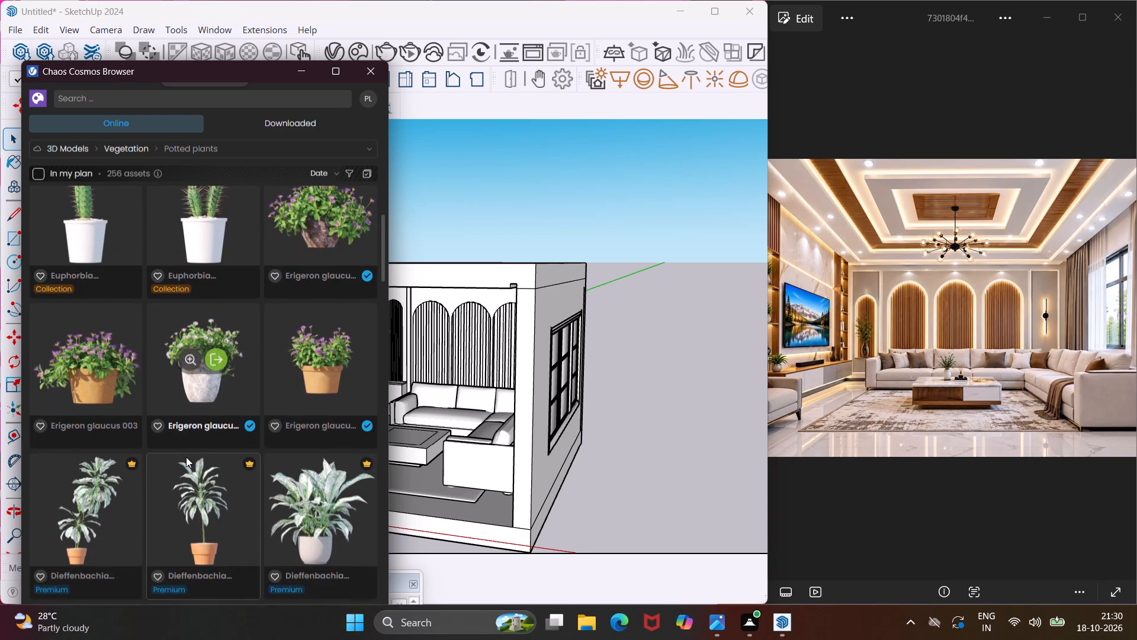
{"action": "scroll", "coordinate": [186, 457], "scroll_direction": "down", "scroll_amount": 5}
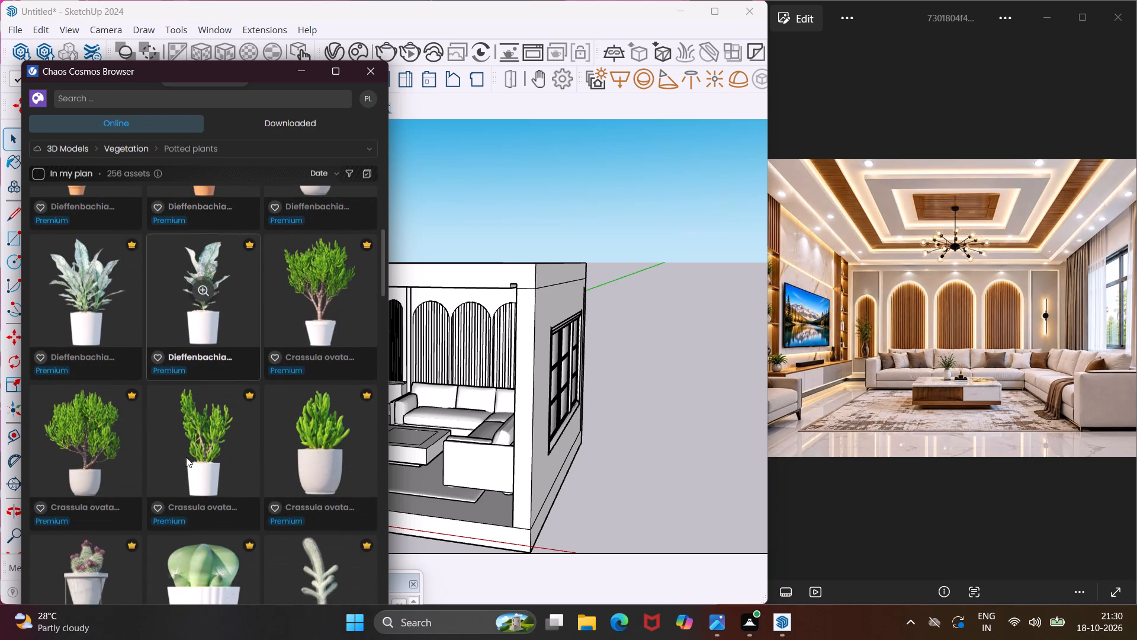
{"action": "scroll", "coordinate": [186, 457], "scroll_direction": "down", "scroll_amount": 8}
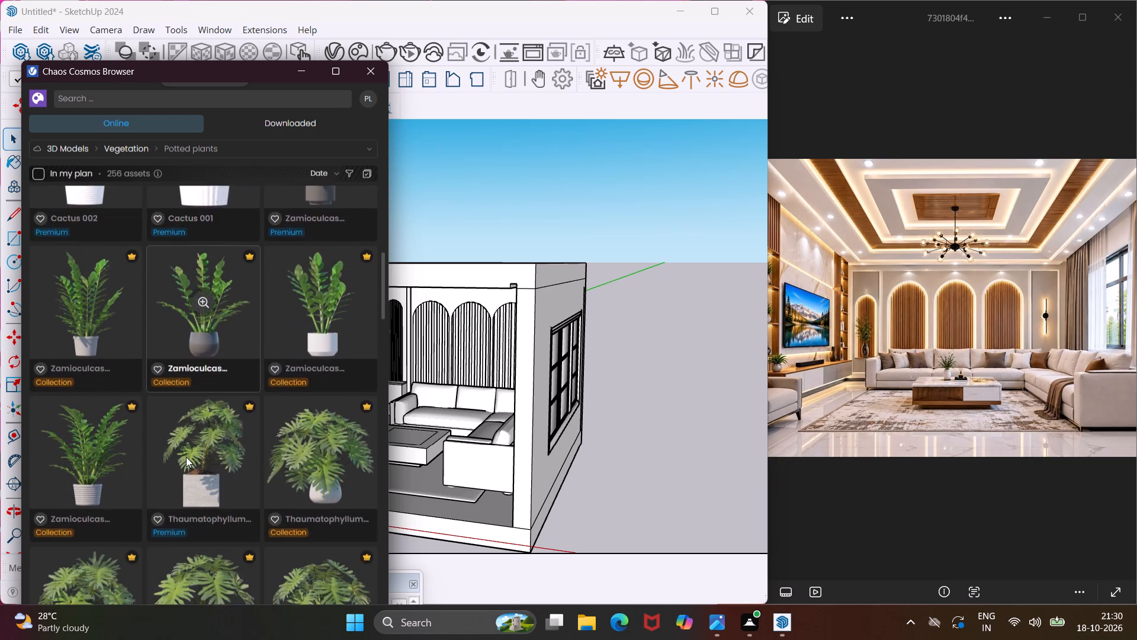
{"action": "scroll", "coordinate": [186, 457], "scroll_direction": "down", "scroll_amount": 10}
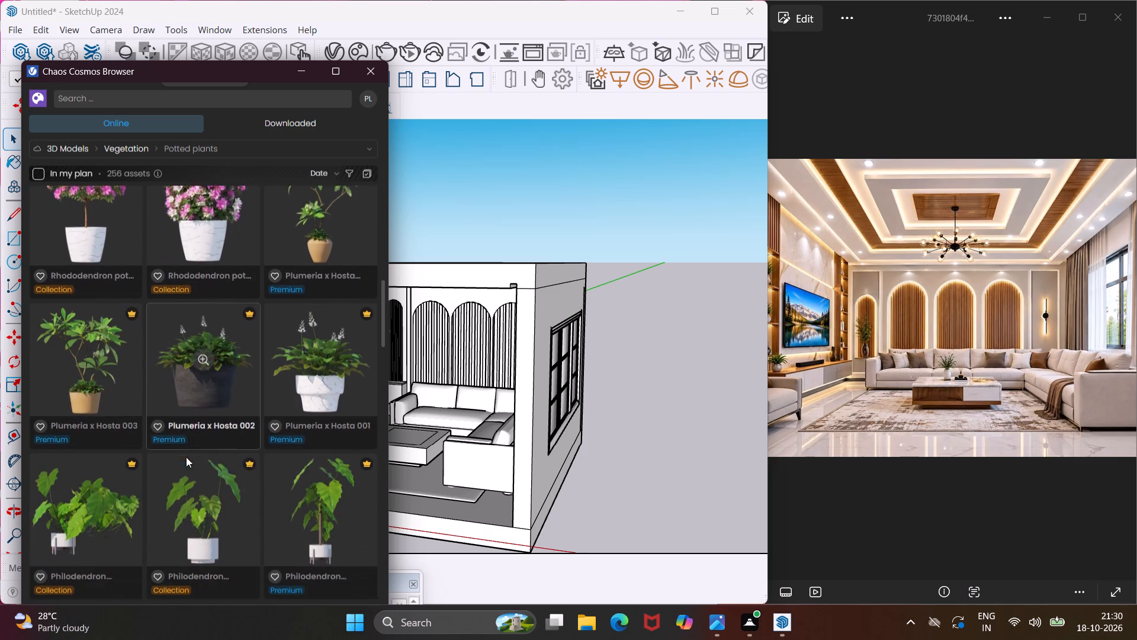
{"action": "scroll", "coordinate": [186, 457], "scroll_direction": "down", "scroll_amount": 8}
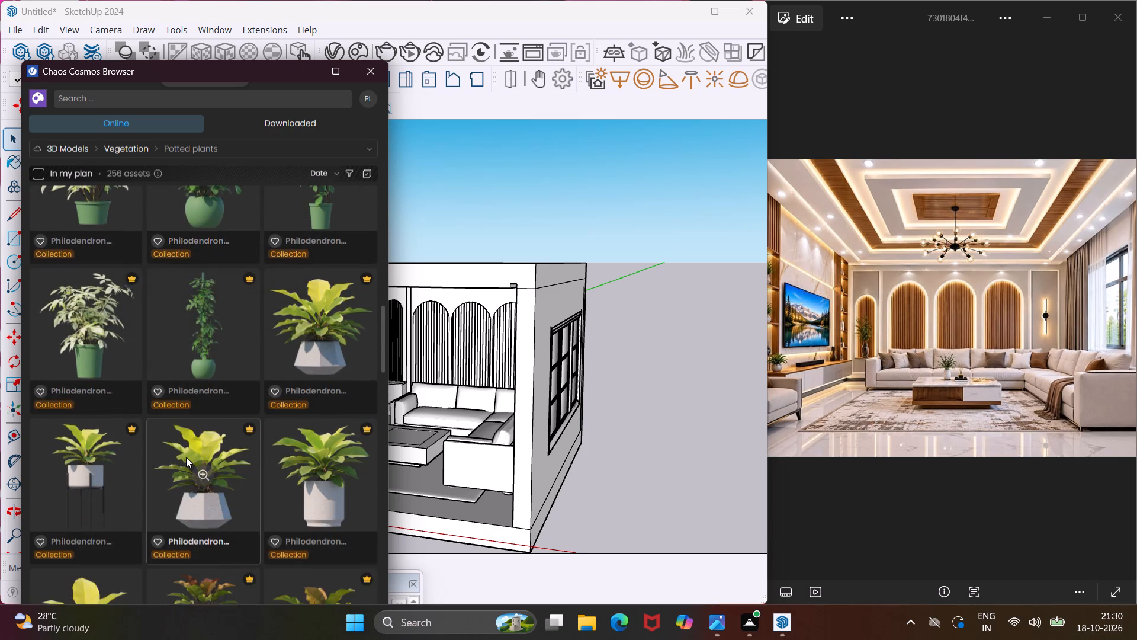
{"action": "scroll", "coordinate": [186, 457], "scroll_direction": "down", "scroll_amount": 11}
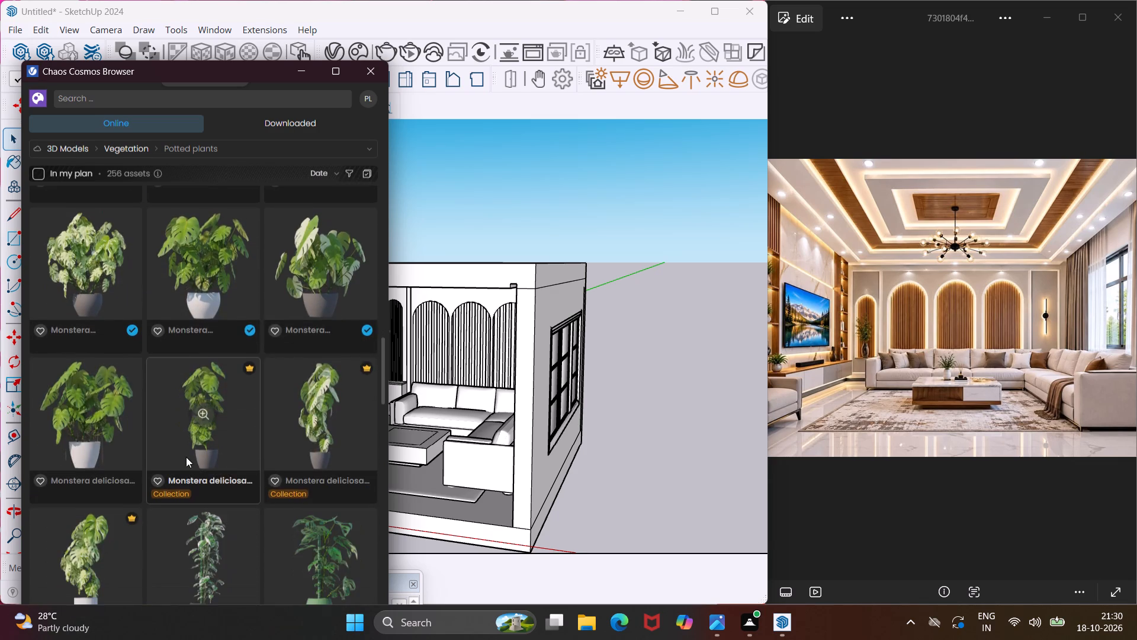
{"action": "scroll", "coordinate": [186, 457], "scroll_direction": "down", "scroll_amount": 11}
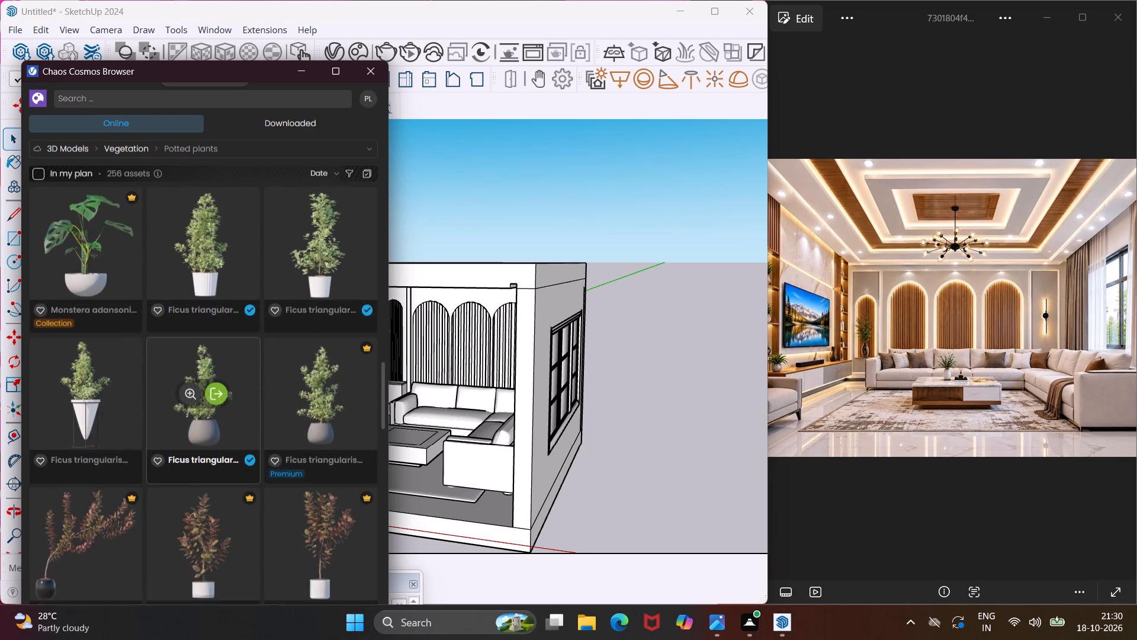
{"action": "scroll", "coordinate": [186, 457], "scroll_direction": "down", "scroll_amount": 10}
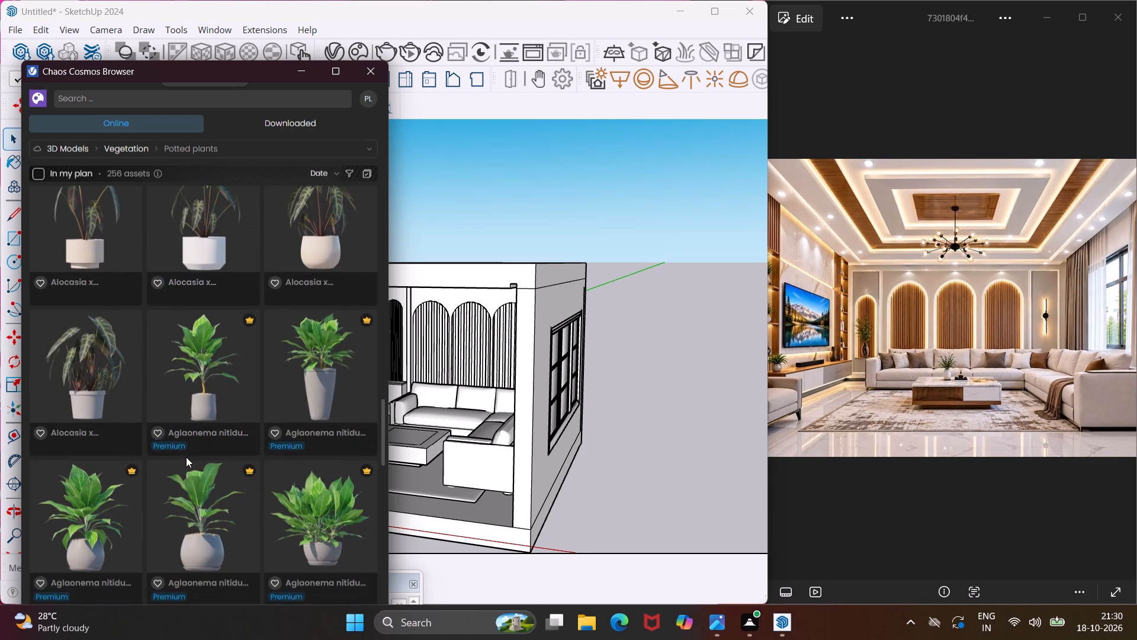
{"action": "scroll", "coordinate": [186, 457], "scroll_direction": "down", "scroll_amount": 7}
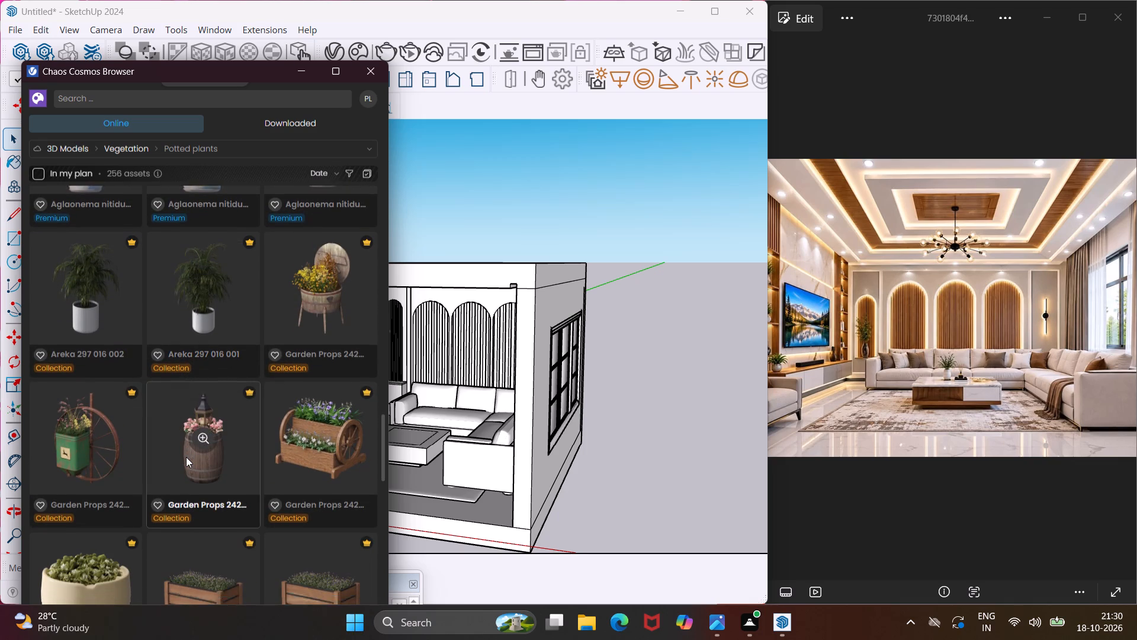
{"action": "scroll", "coordinate": [186, 457], "scroll_direction": "down", "scroll_amount": 7}
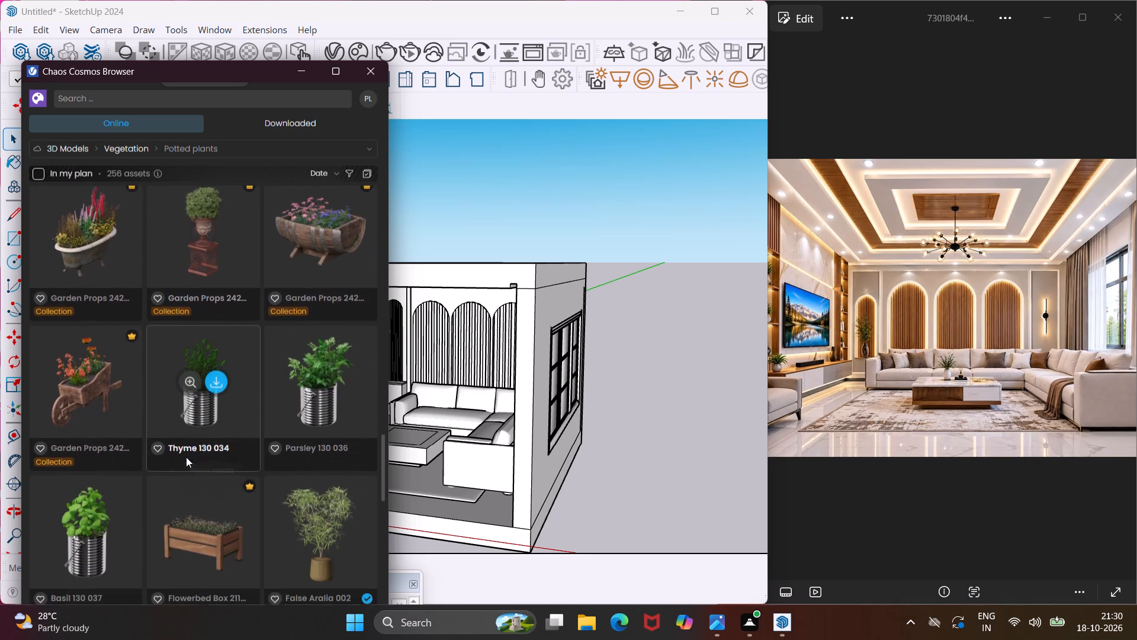
{"action": "scroll", "coordinate": [186, 457], "scroll_direction": "down", "scroll_amount": 7}
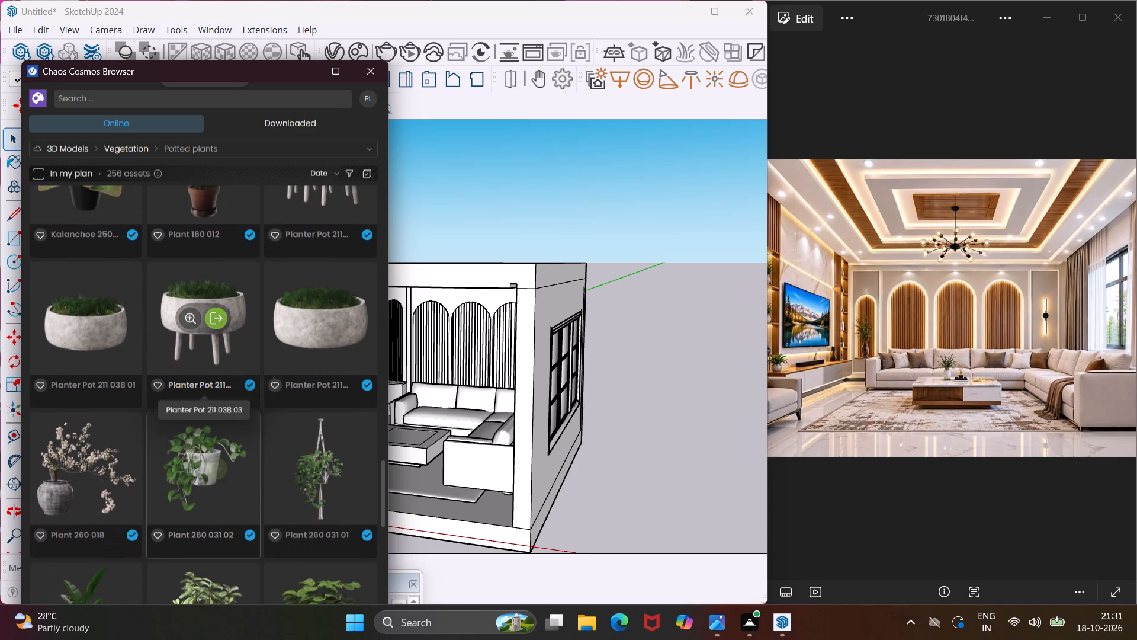
{"action": "scroll", "coordinate": [186, 457], "scroll_direction": "down", "scroll_amount": 4}
{"action": "scroll", "coordinate": [186, 457], "scroll_direction": "up", "scroll_amount": 1}
{"action": "scroll", "coordinate": [186, 457], "scroll_direction": "down", "scroll_amount": 2}
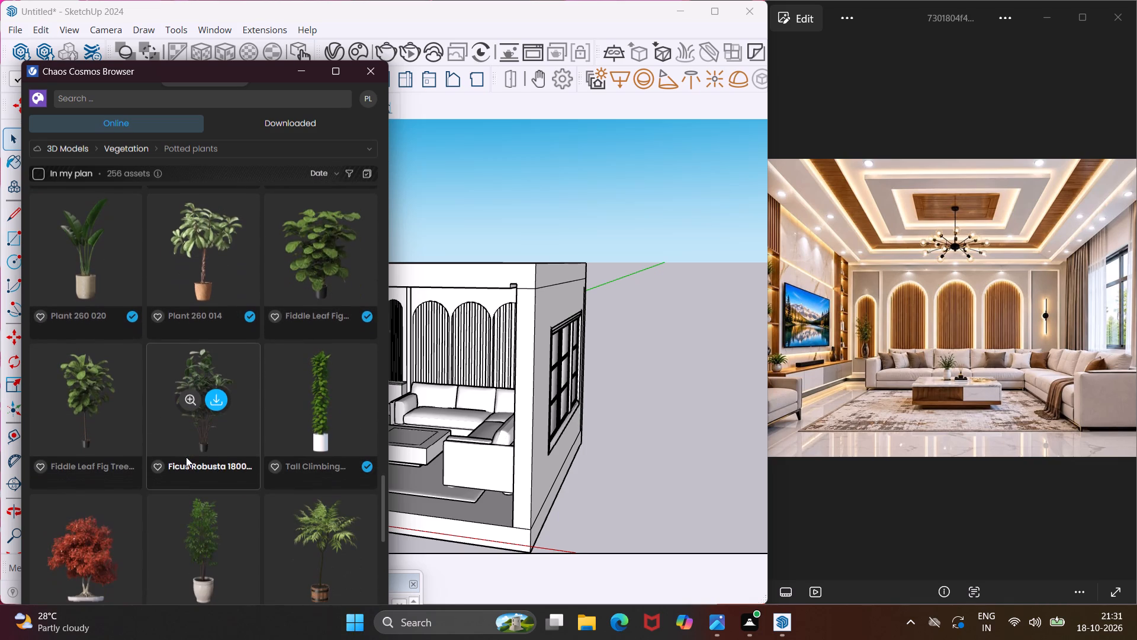
{"action": "scroll", "coordinate": [186, 457], "scroll_direction": "down", "scroll_amount": 5}
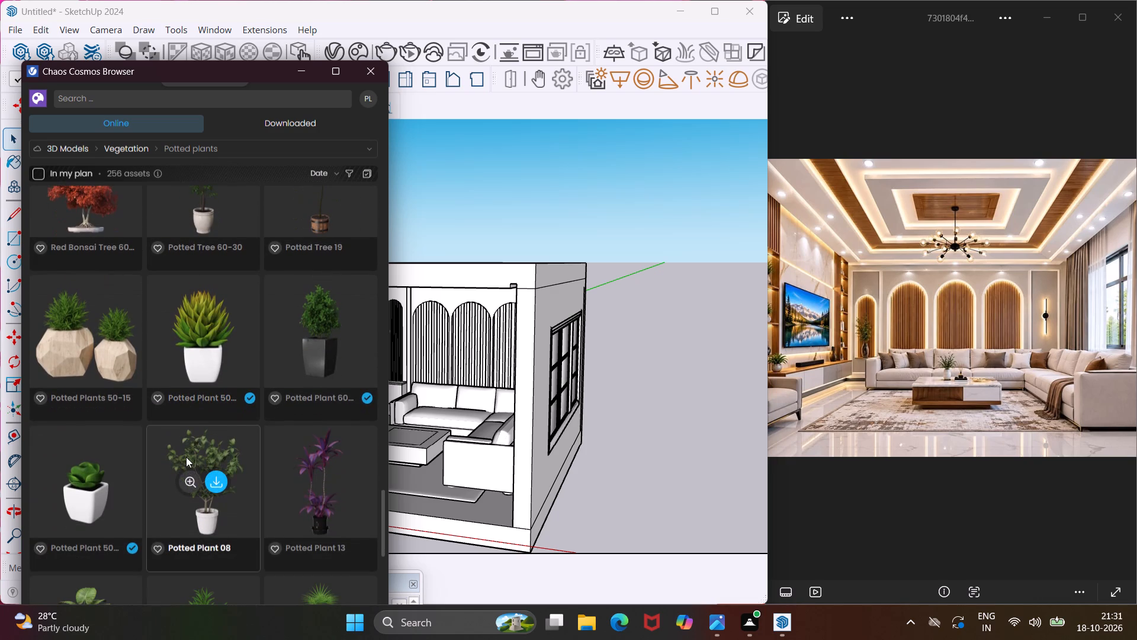
{"action": "scroll", "coordinate": [186, 457], "scroll_direction": "down", "scroll_amount": 3}
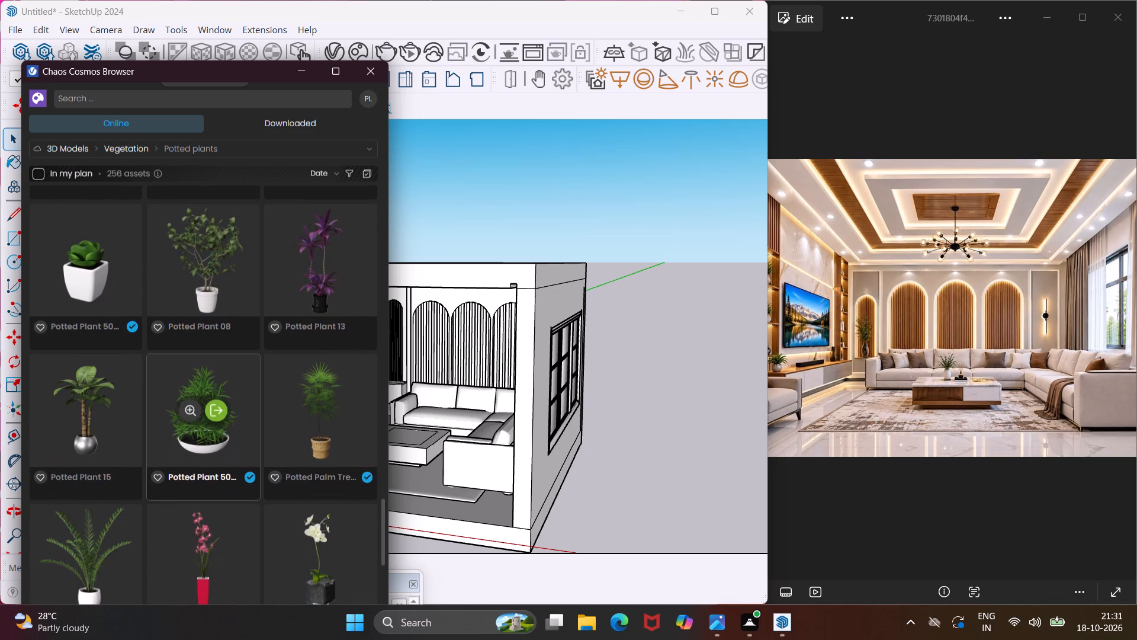
{"action": "scroll", "coordinate": [186, 457], "scroll_direction": "down", "scroll_amount": 6}
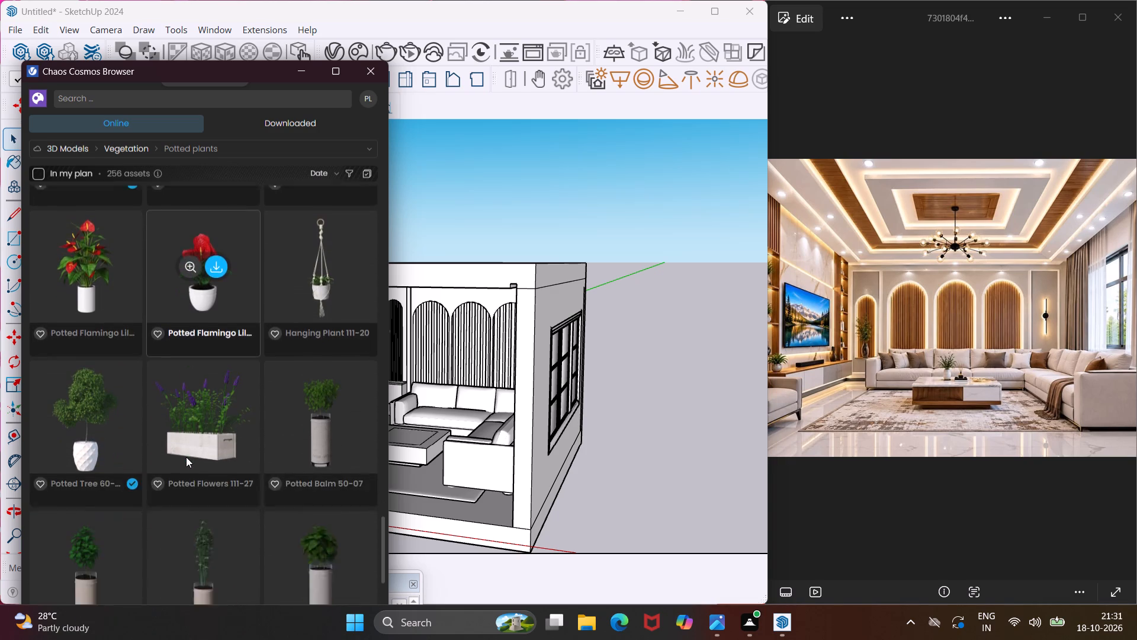
{"action": "scroll", "coordinate": [186, 457], "scroll_direction": "down", "scroll_amount": 6}
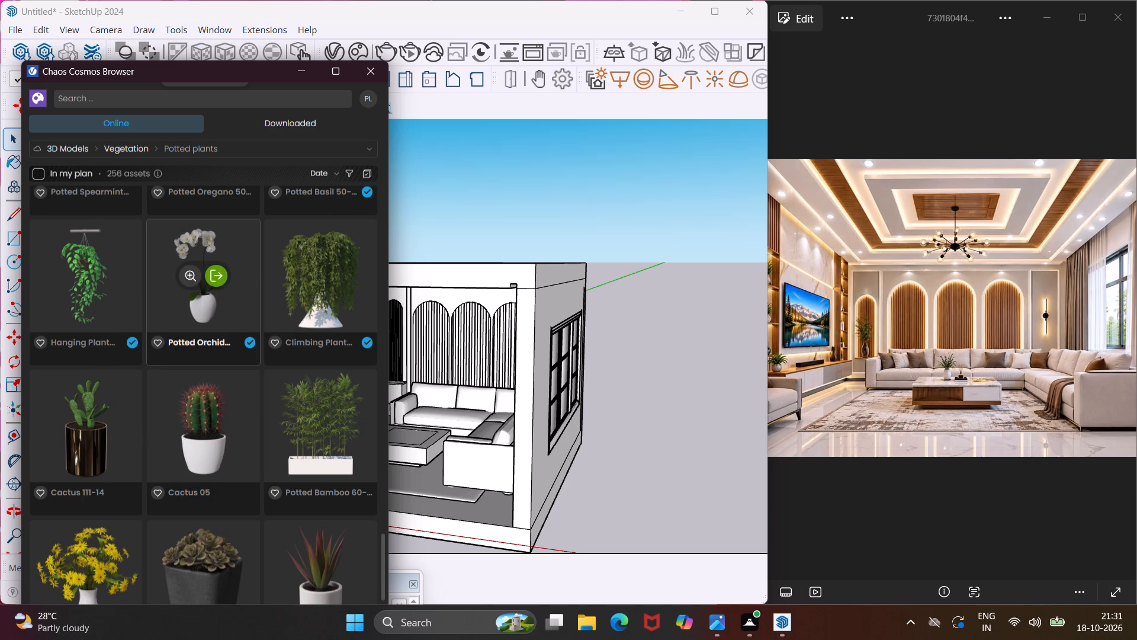
{"action": "scroll", "coordinate": [196, 432], "scroll_direction": "down", "scroll_amount": 3}
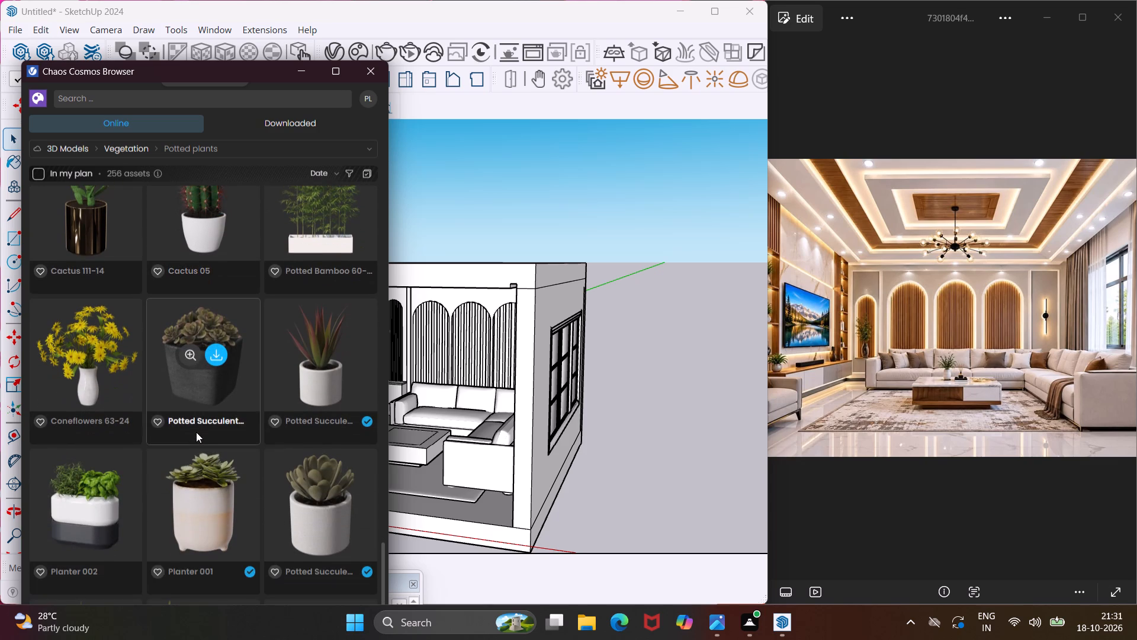
{"action": "scroll", "coordinate": [196, 432], "scroll_direction": "down", "scroll_amount": 3}
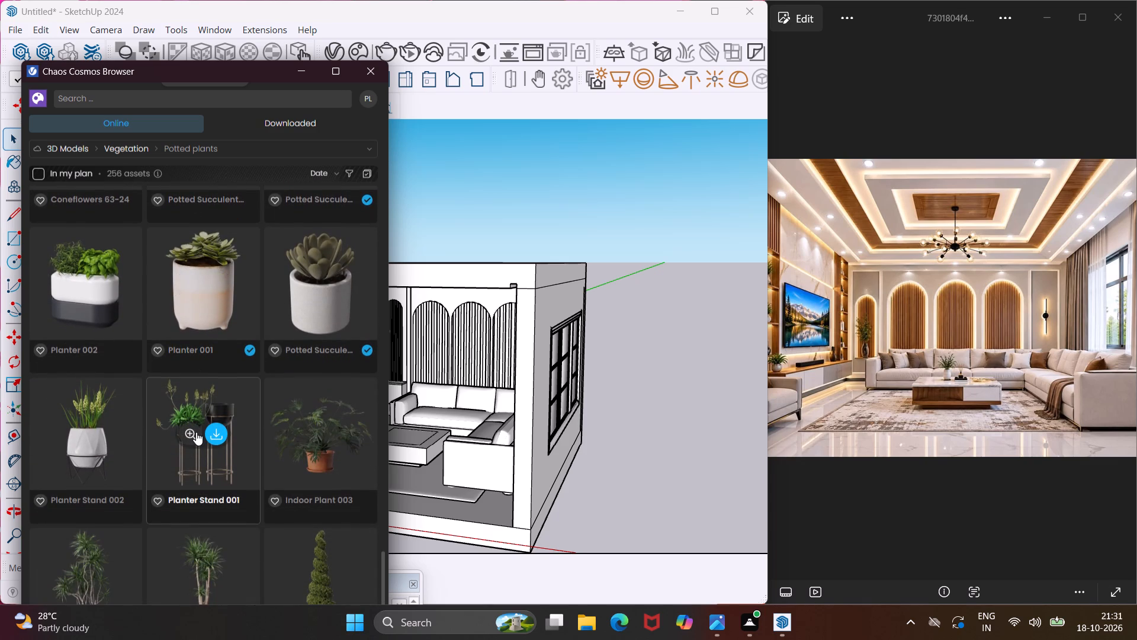
{"action": "scroll", "coordinate": [196, 432], "scroll_direction": "down", "scroll_amount": 7}
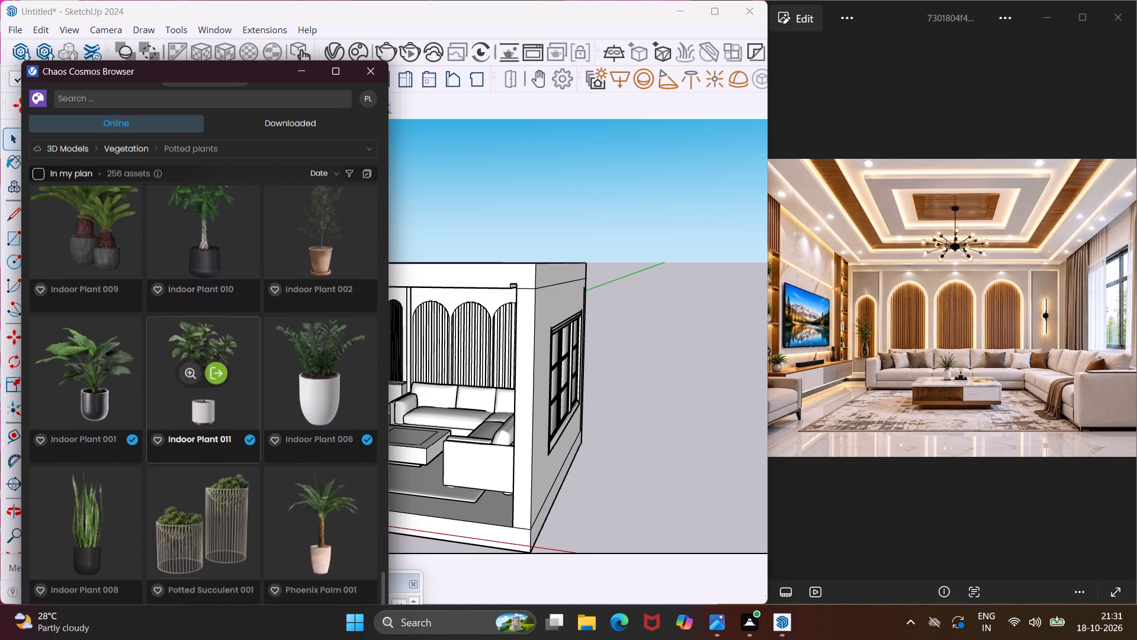
{"action": "scroll", "coordinate": [196, 432], "scroll_direction": "down", "scroll_amount": 5}
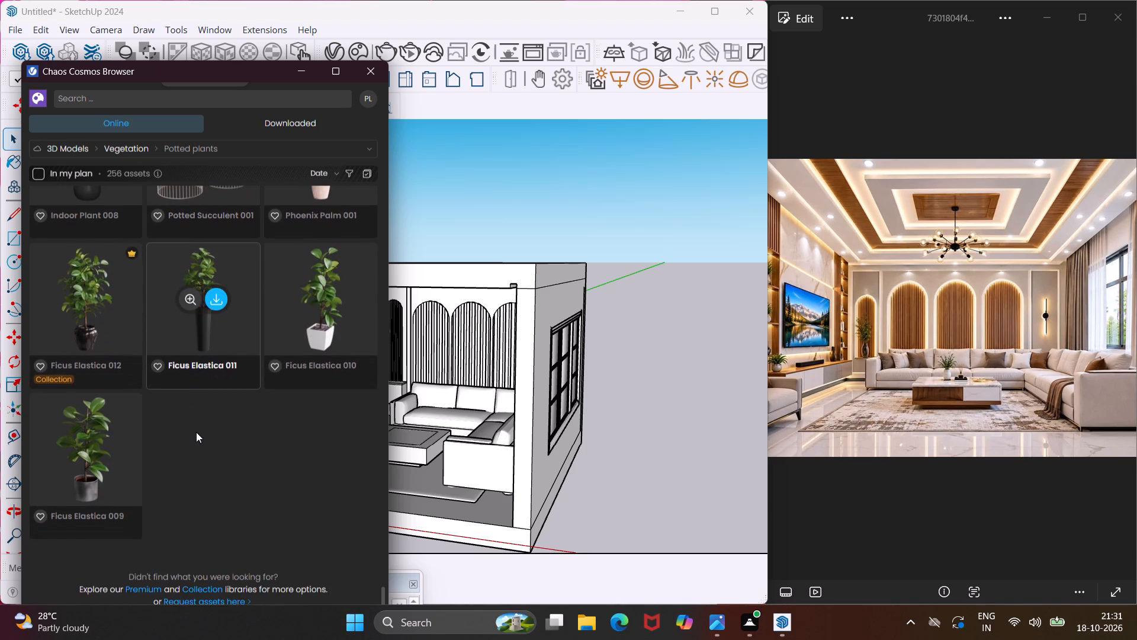
Look back through the online Potted plants category in Chaos Cosmos for plants that match the reference living room.
{"action": "scroll", "coordinate": [196, 432], "scroll_direction": "down", "scroll_amount": 3}
{"action": "scroll", "coordinate": [196, 432], "scroll_direction": "up", "scroll_amount": 10}
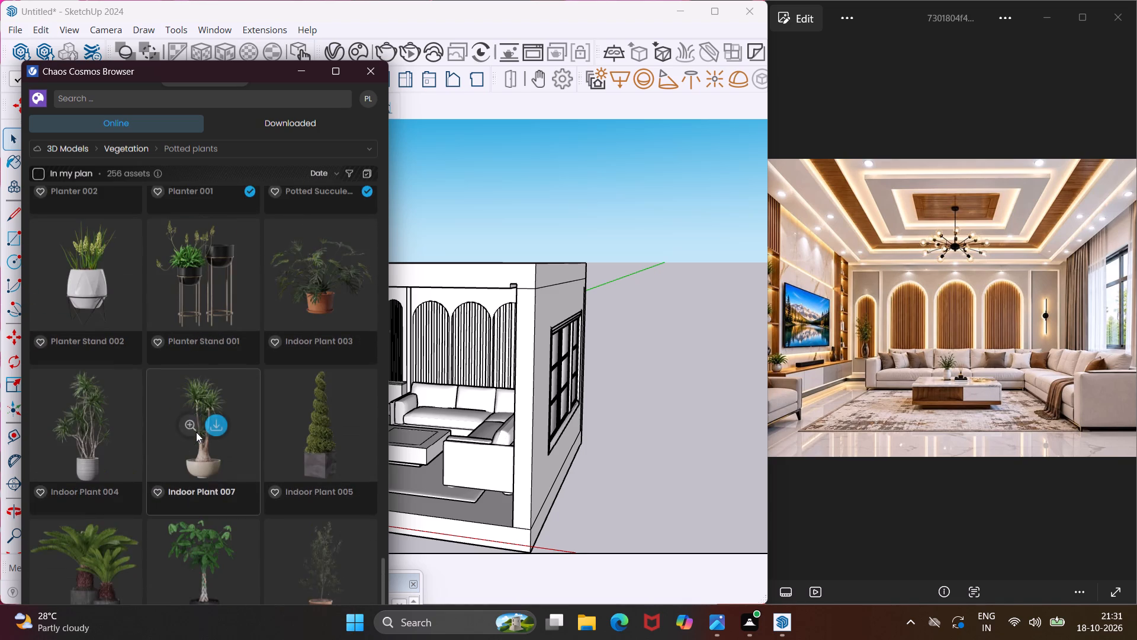
{"action": "scroll", "coordinate": [196, 432], "scroll_direction": "up", "scroll_amount": 9}
{"action": "scroll", "coordinate": [196, 432], "scroll_direction": "down", "scroll_amount": 1}
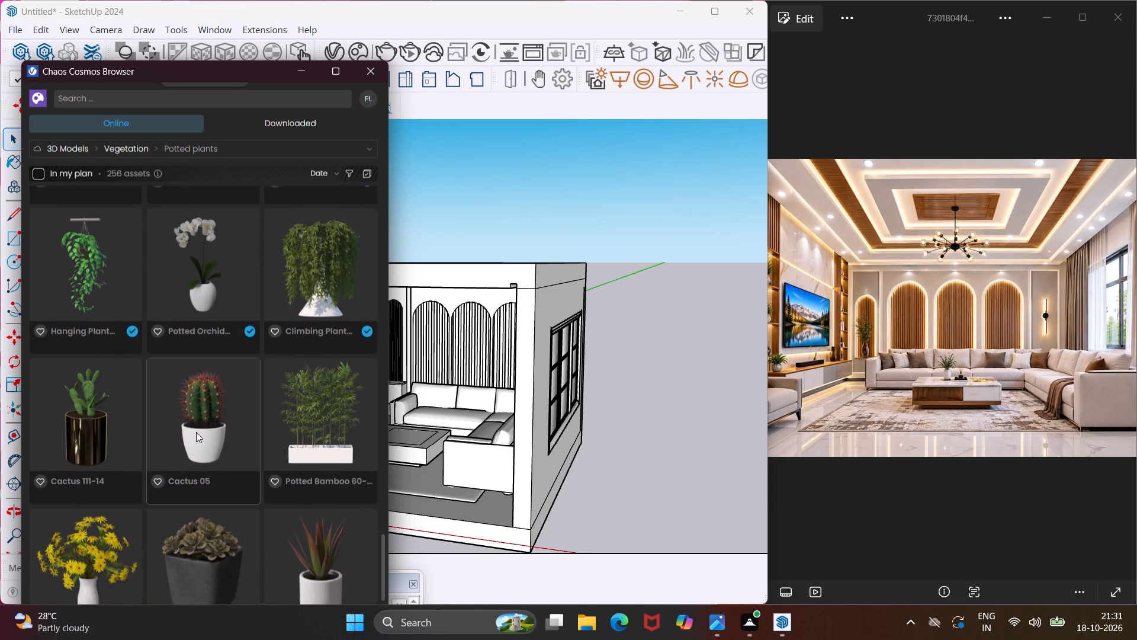
{"action": "scroll", "coordinate": [196, 432], "scroll_direction": "down", "scroll_amount": 1}
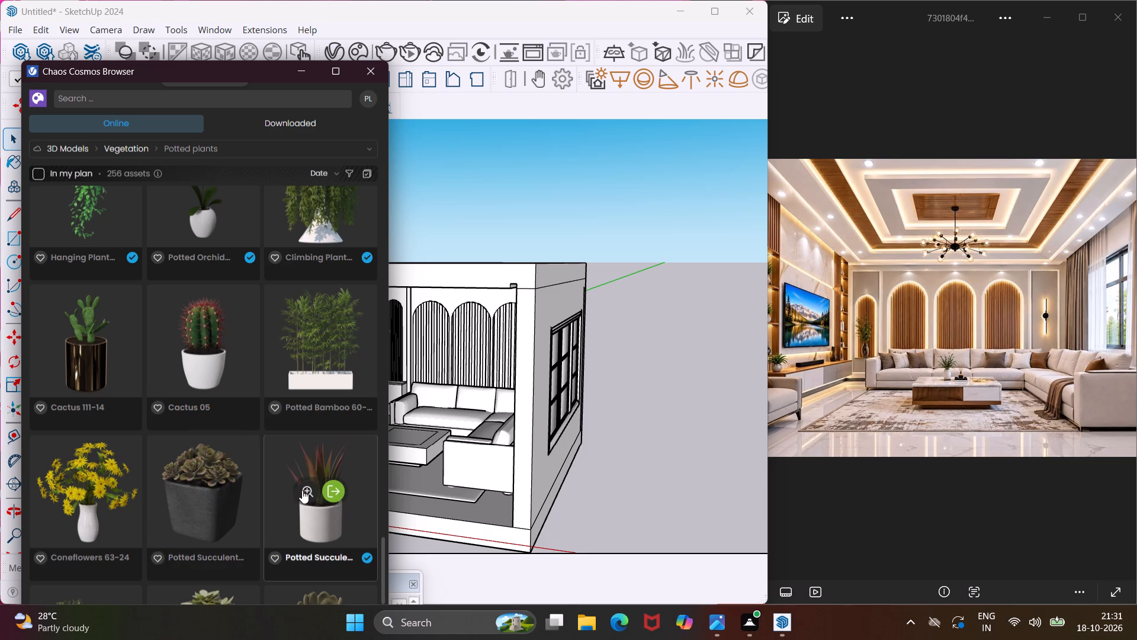
{"action": "scroll", "coordinate": [278, 427], "scroll_direction": "up", "scroll_amount": 9}
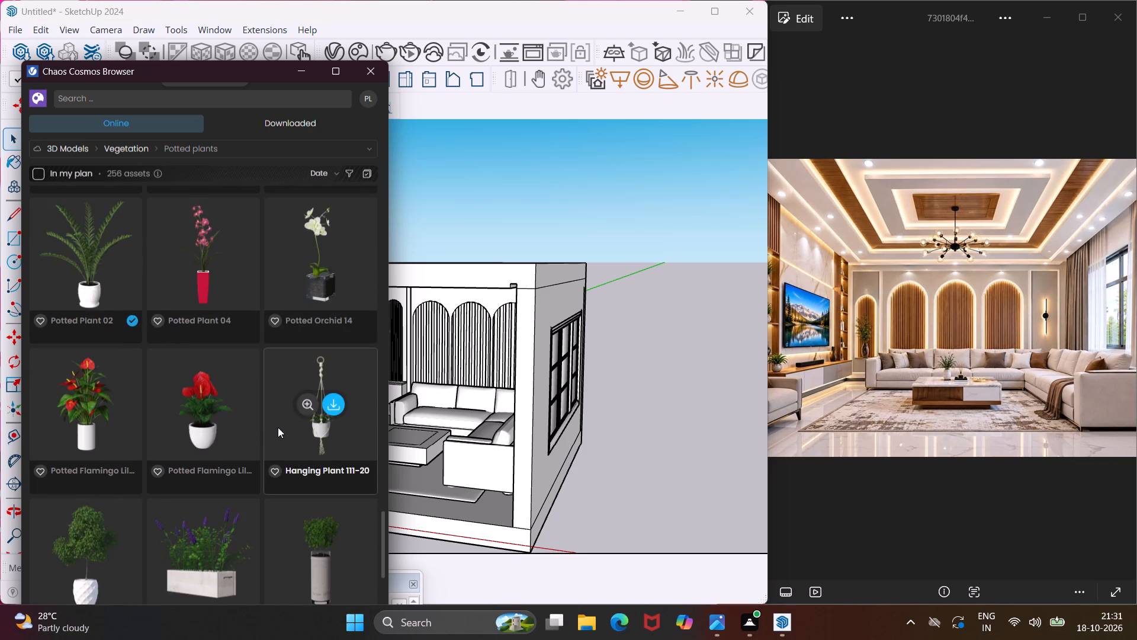
{"action": "scroll", "coordinate": [278, 427], "scroll_direction": "up", "scroll_amount": 12}
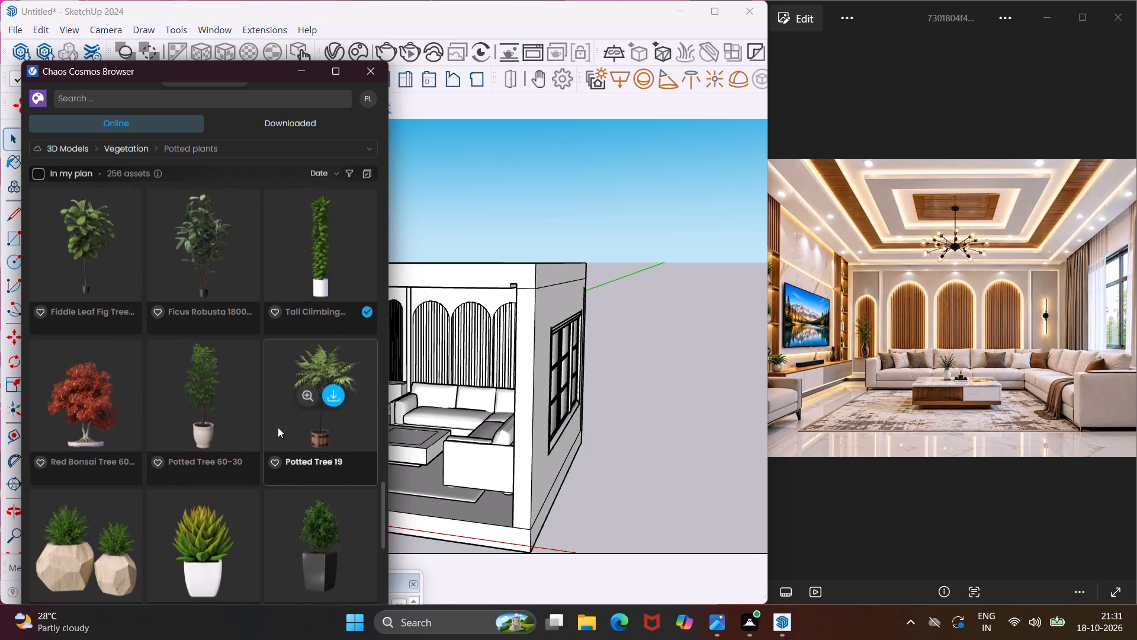
{"action": "scroll", "coordinate": [278, 427], "scroll_direction": "up", "scroll_amount": 15}
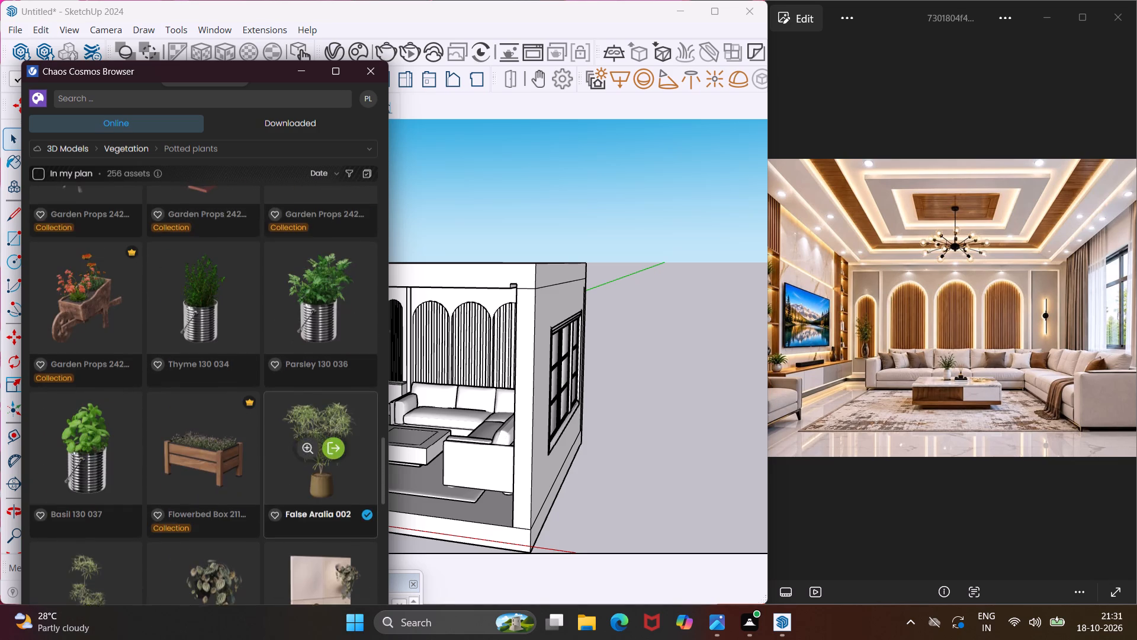
{"action": "scroll", "coordinate": [278, 427], "scroll_direction": "up", "scroll_amount": 5}
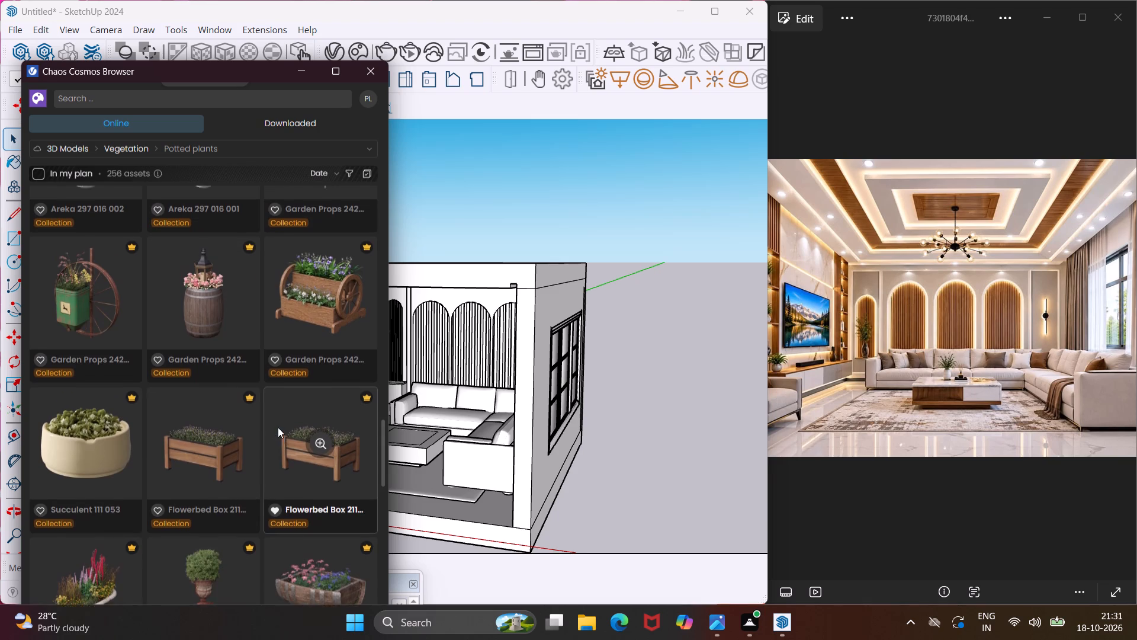
{"action": "scroll", "coordinate": [278, 427], "scroll_direction": "up", "scroll_amount": 7}
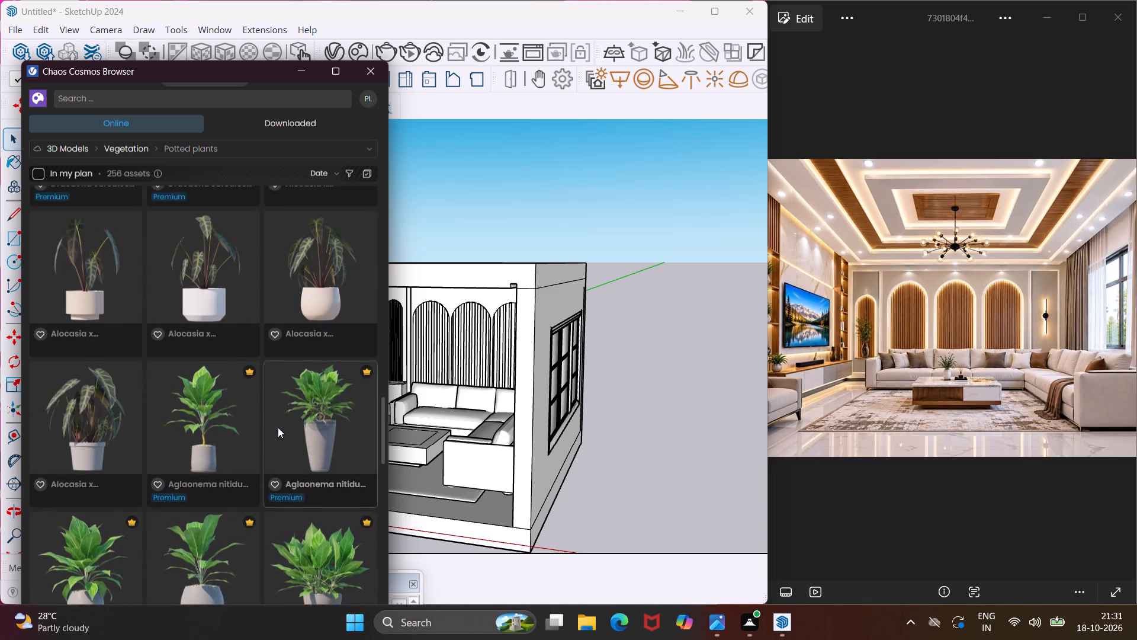
{"action": "scroll", "coordinate": [278, 427], "scroll_direction": "up", "scroll_amount": 9}
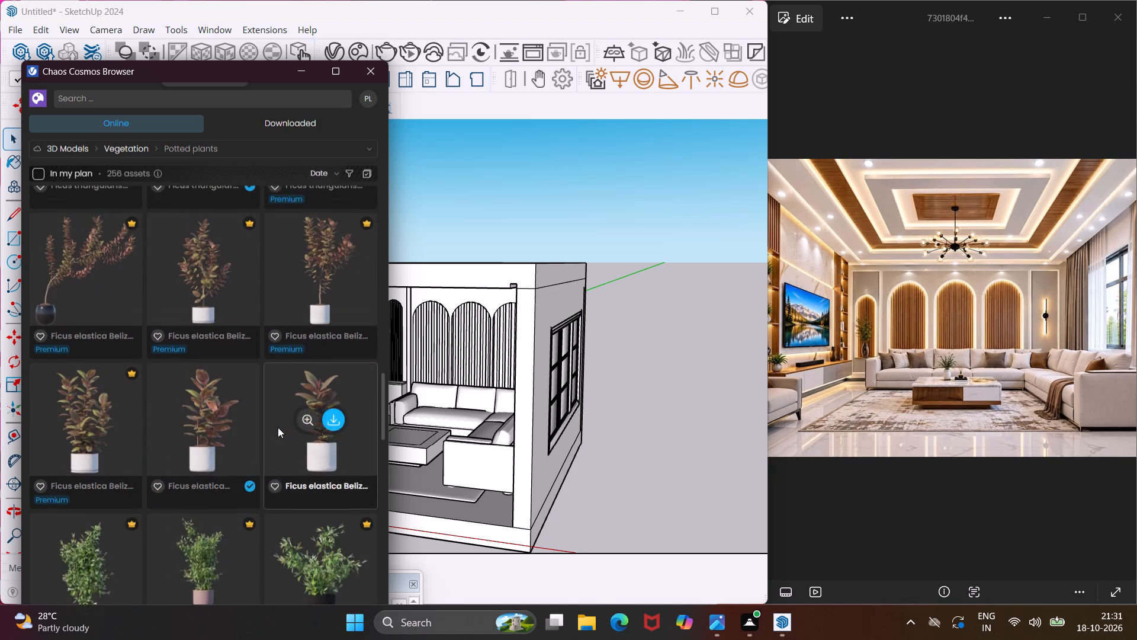
{"action": "scroll", "coordinate": [278, 427], "scroll_direction": "up", "scroll_amount": 13}
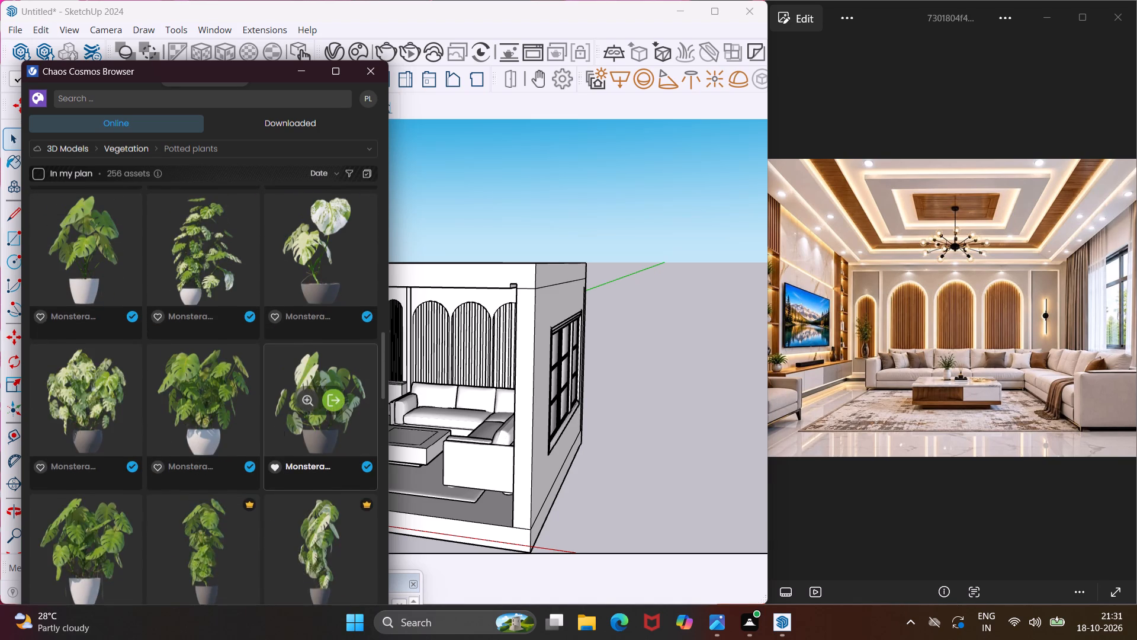
{"action": "scroll", "coordinate": [278, 427], "scroll_direction": "up", "scroll_amount": 10}
{"action": "scroll", "coordinate": [278, 427], "scroll_direction": "down", "scroll_amount": 1}
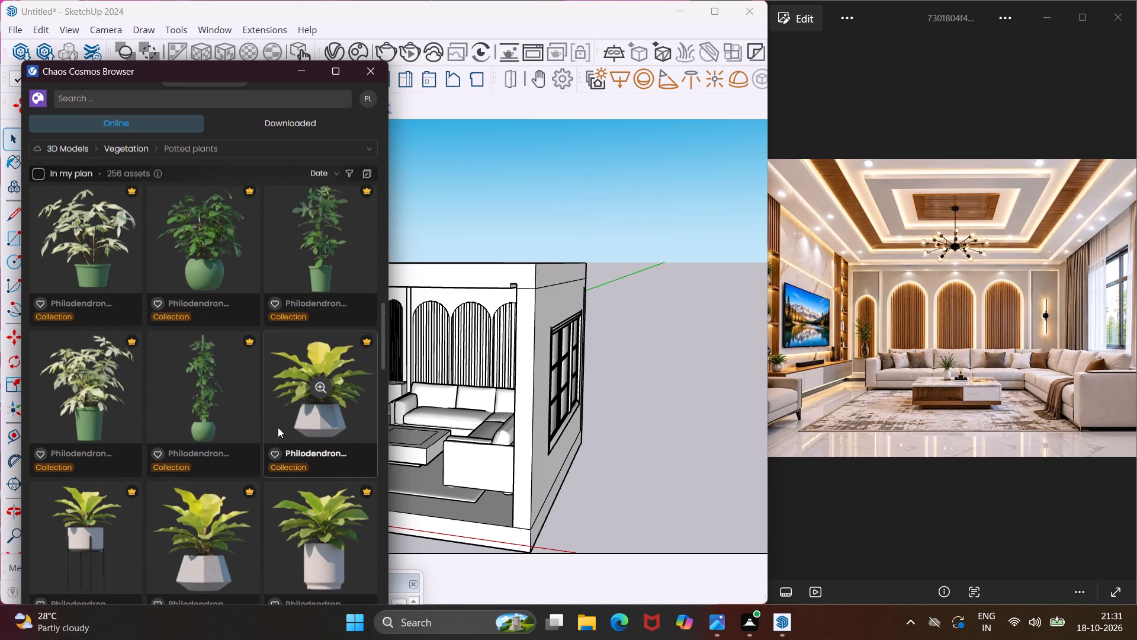
{"action": "scroll", "coordinate": [278, 427], "scroll_direction": "down", "scroll_amount": 2}
{"action": "scroll", "coordinate": [278, 427], "scroll_direction": "up", "scroll_amount": 8}
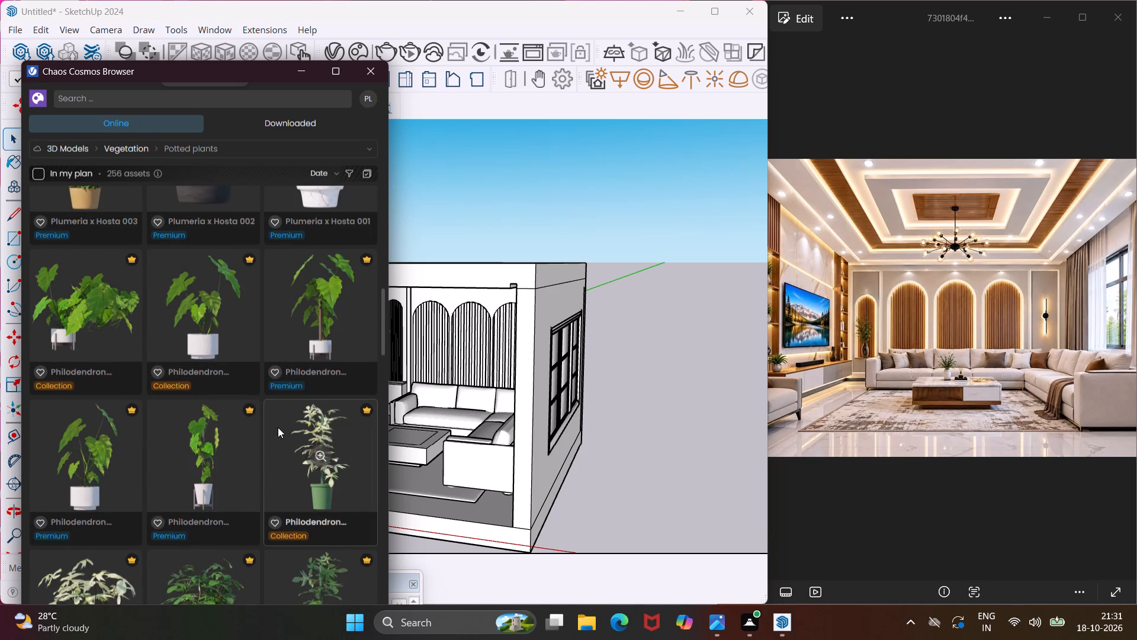
{"action": "scroll", "coordinate": [278, 427], "scroll_direction": "up", "scroll_amount": 5}
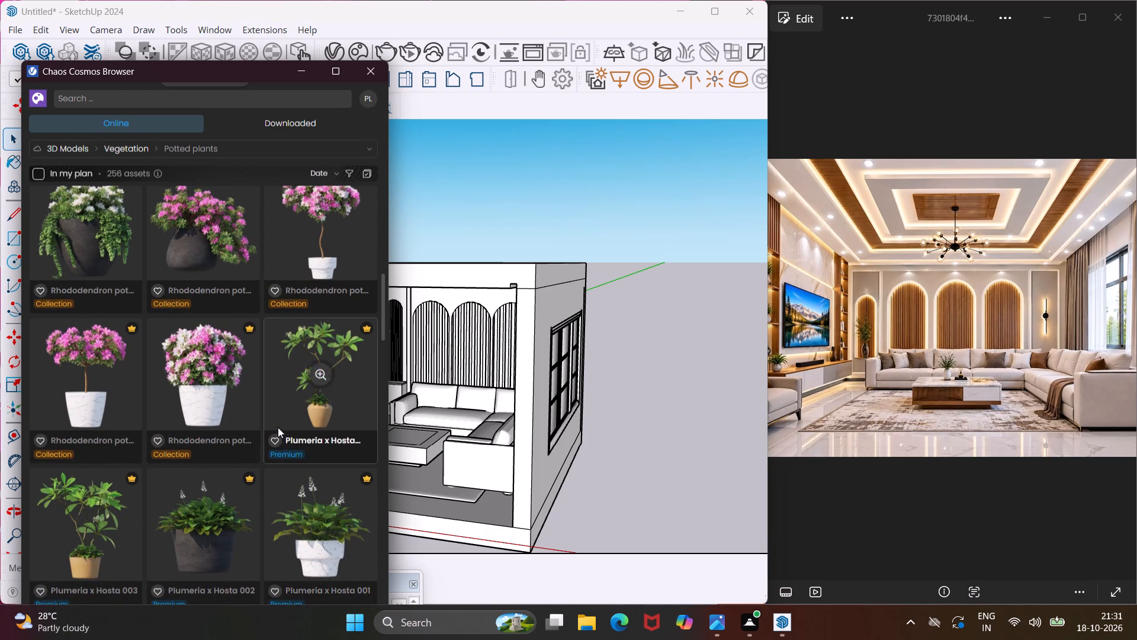
{"action": "scroll", "coordinate": [278, 427], "scroll_direction": "up", "scroll_amount": 14}
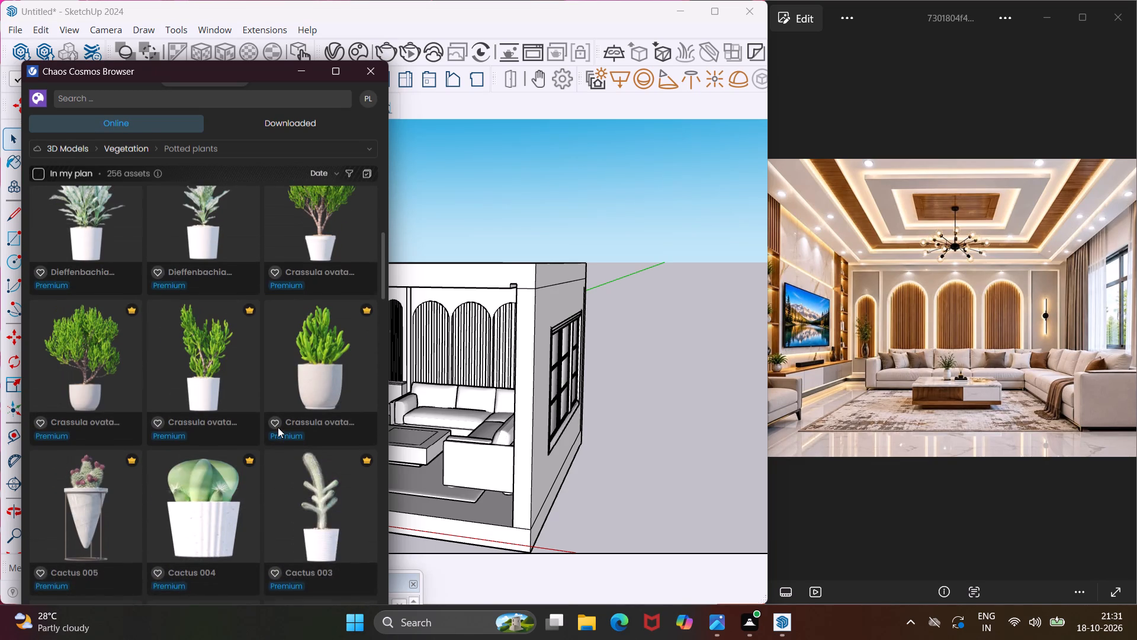
{"action": "scroll", "coordinate": [278, 427], "scroll_direction": "up", "scroll_amount": 14}
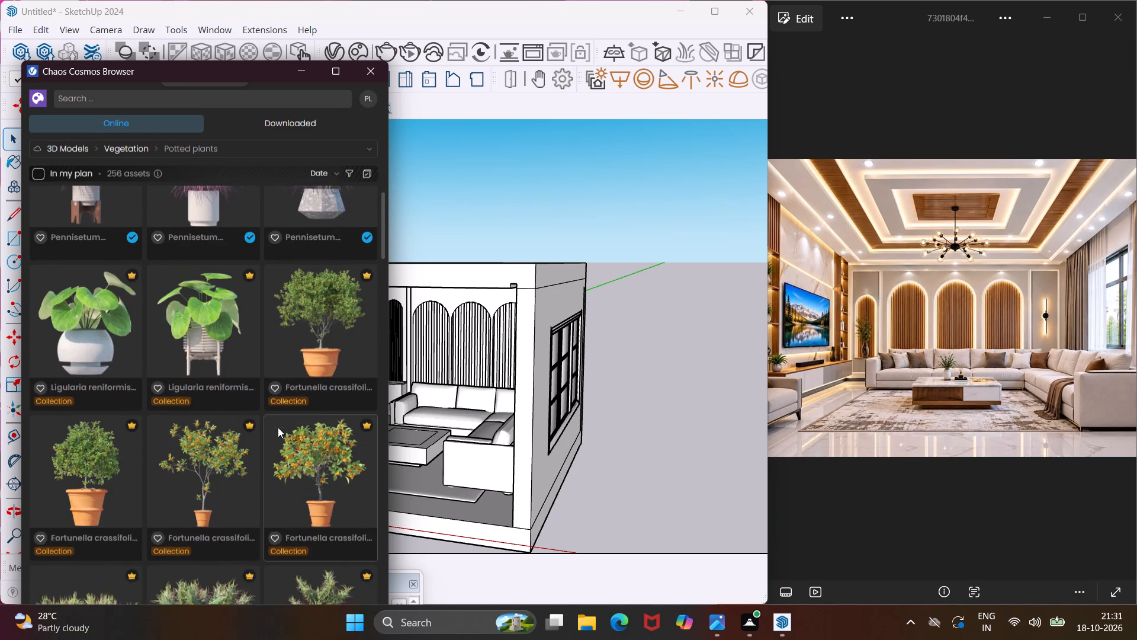
{"action": "scroll", "coordinate": [278, 427], "scroll_direction": "up", "scroll_amount": 15}
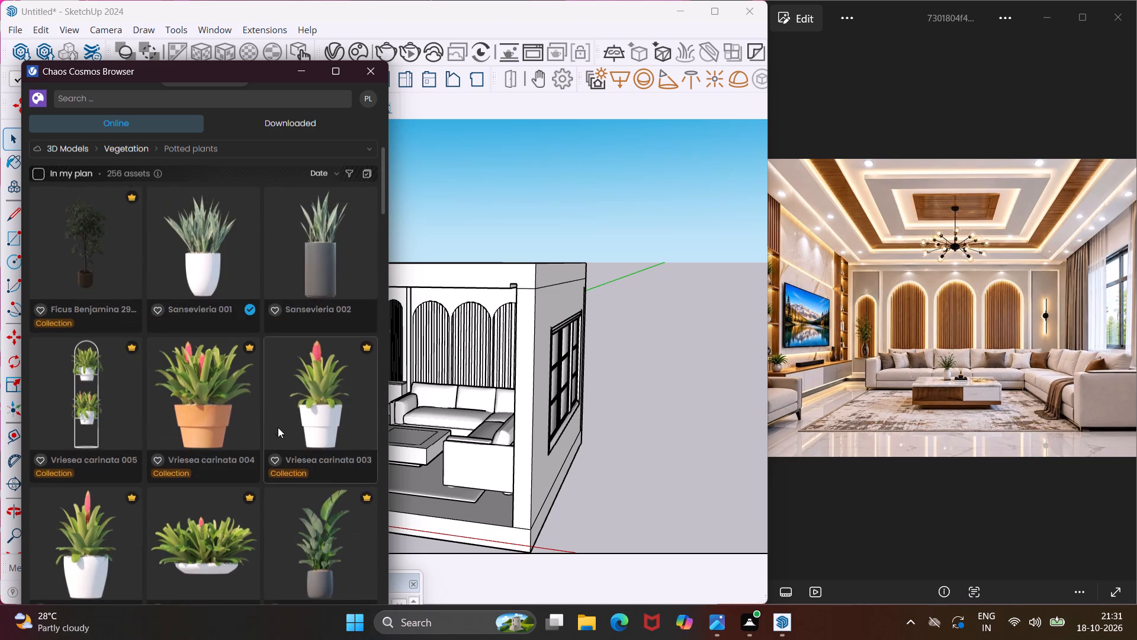
{"action": "scroll", "coordinate": [278, 427], "scroll_direction": "up", "scroll_amount": 5}
{"action": "scroll", "coordinate": [278, 427], "scroll_direction": "down", "scroll_amount": 4}
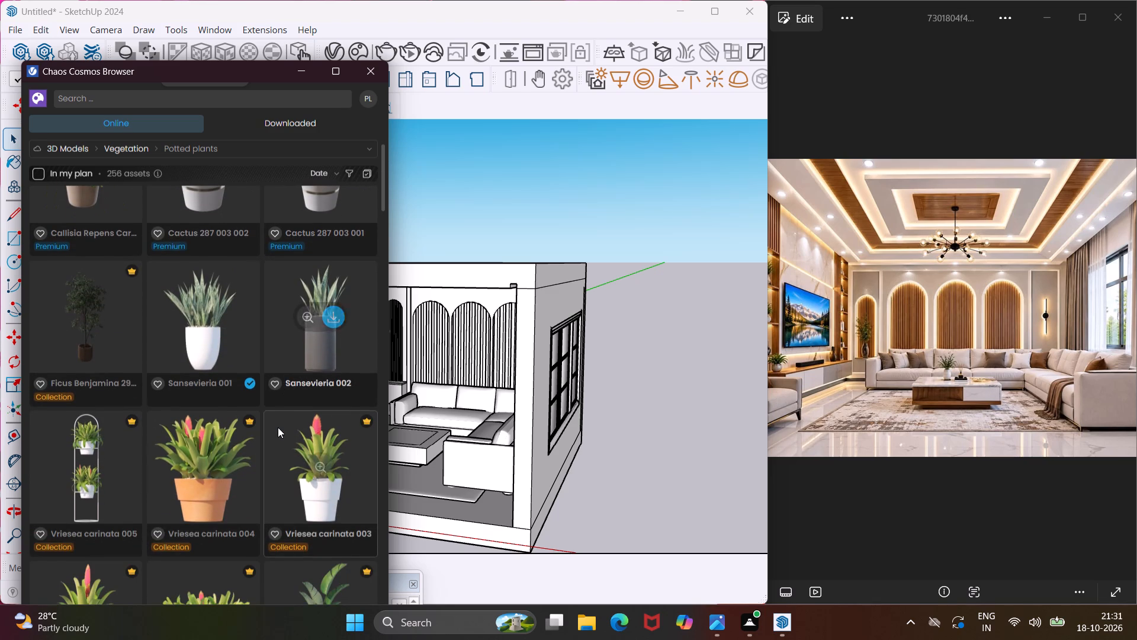
{"action": "scroll", "coordinate": [212, 359], "scroll_direction": "up", "scroll_amount": 4}
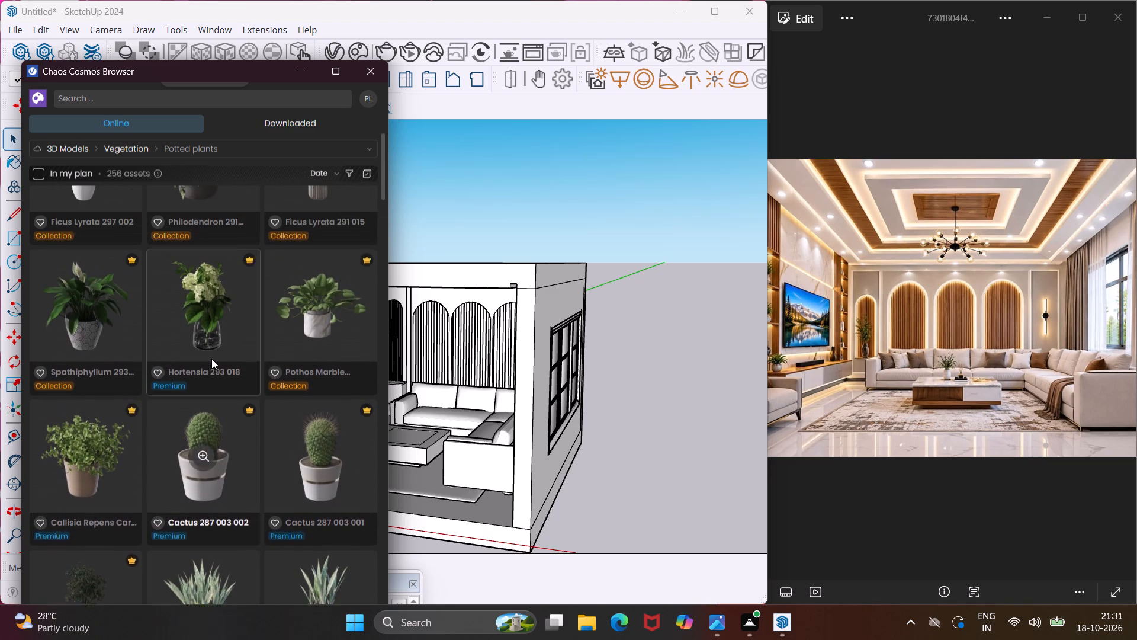
{"action": "scroll", "coordinate": [211, 359], "scroll_direction": "up", "scroll_amount": 4}
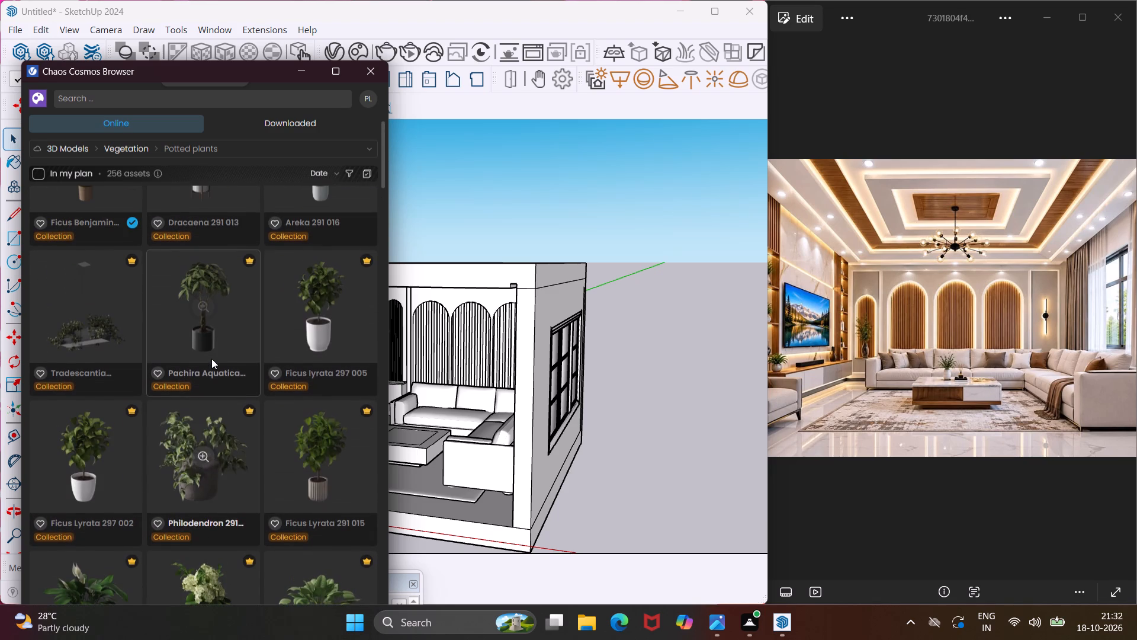
{"action": "scroll", "coordinate": [211, 359], "scroll_direction": "up", "scroll_amount": 8}
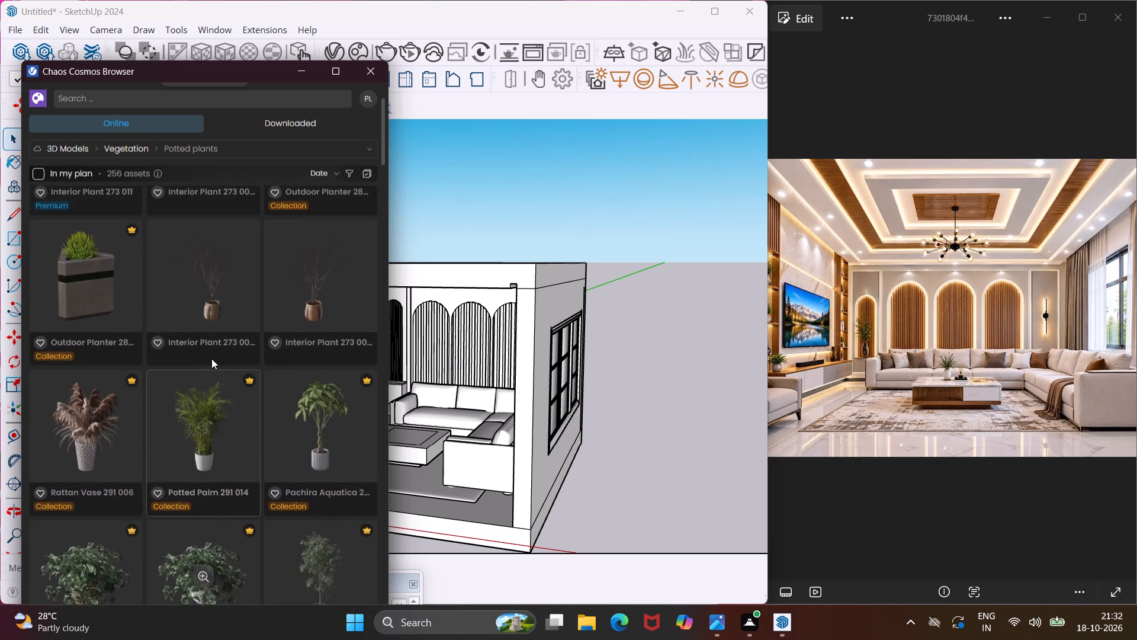
{"action": "scroll", "coordinate": [211, 359], "scroll_direction": "up", "scroll_amount": 1}
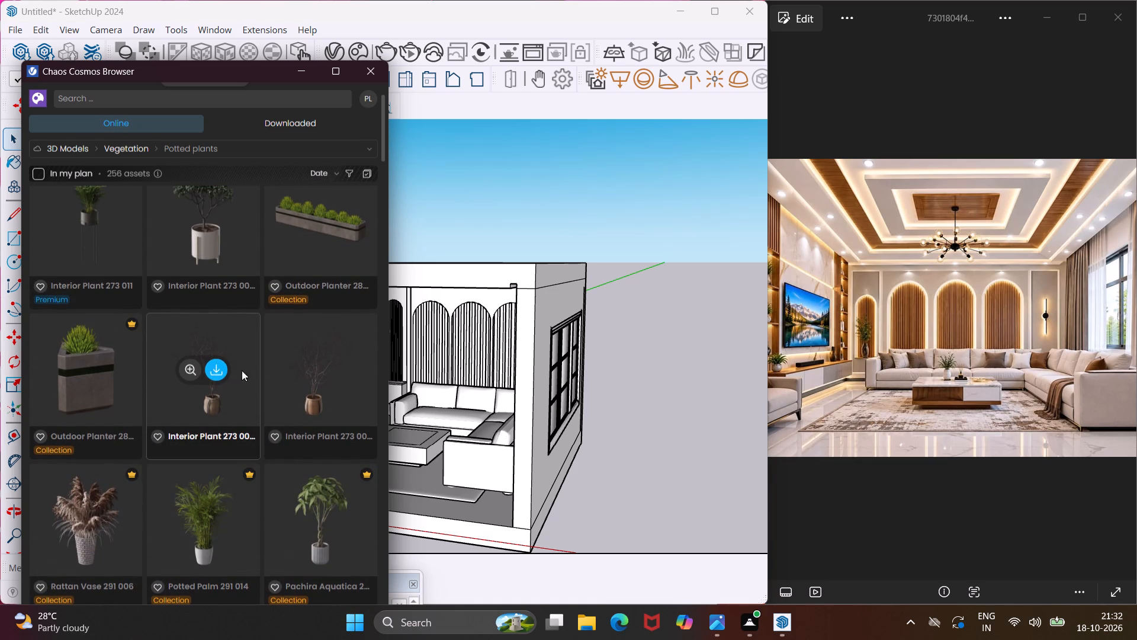
{"action": "scroll", "coordinate": [292, 389], "scroll_direction": "down", "scroll_amount": 1}
{"action": "scroll", "coordinate": [292, 389], "scroll_direction": "up", "scroll_amount": 4}
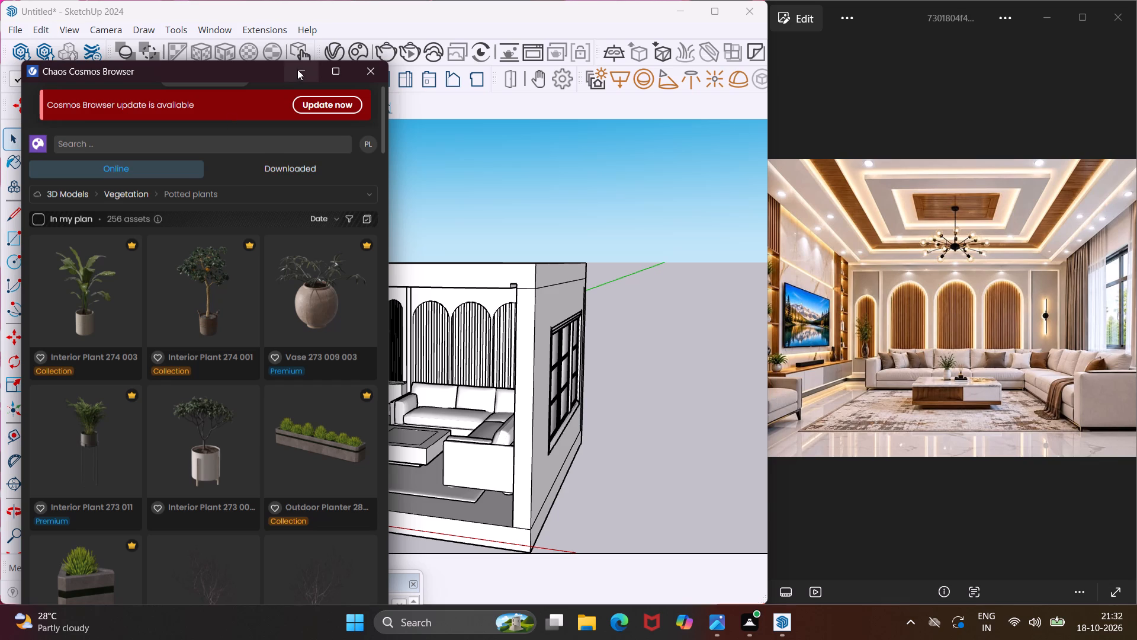
Look through the online Decorations category under Accessories in Chaos Cosmos for decor pieces suited to the reference living room.
{"action": "left_click", "coordinate": [284, 167]}
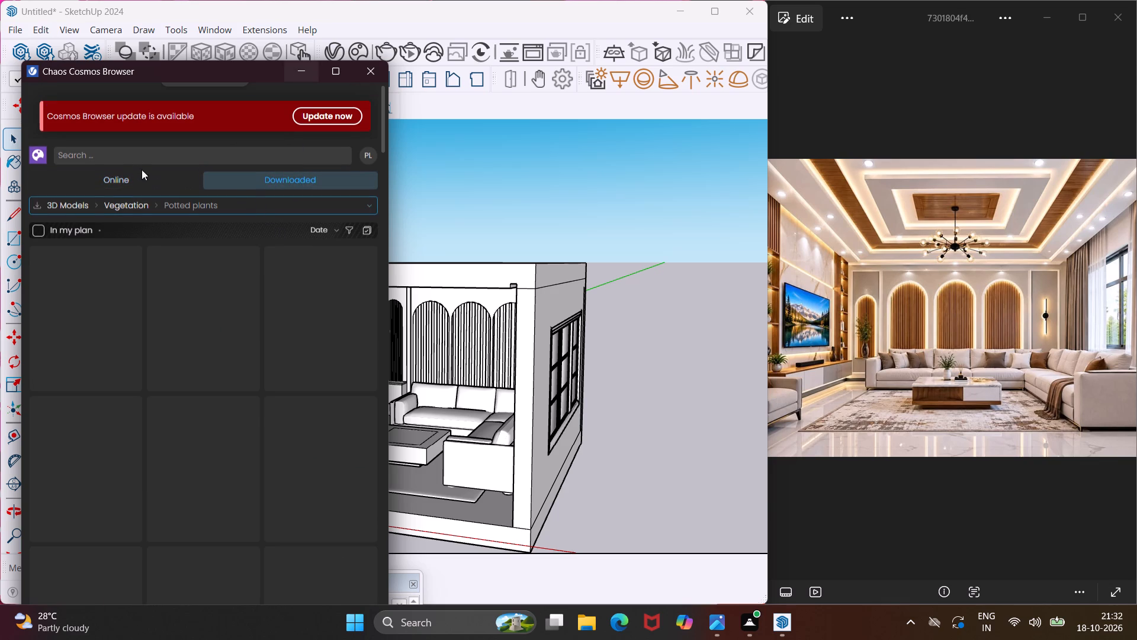
{"action": "left_click", "coordinate": [123, 177]}
{"action": "left_click", "coordinate": [177, 204]}
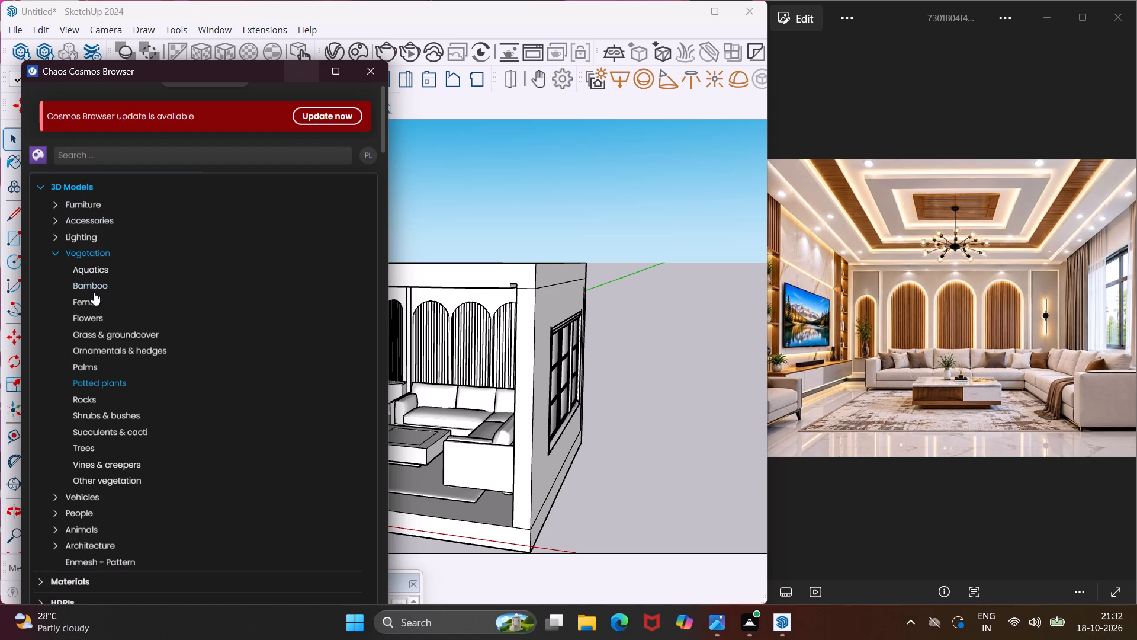
{"action": "left_click", "coordinate": [60, 221]}
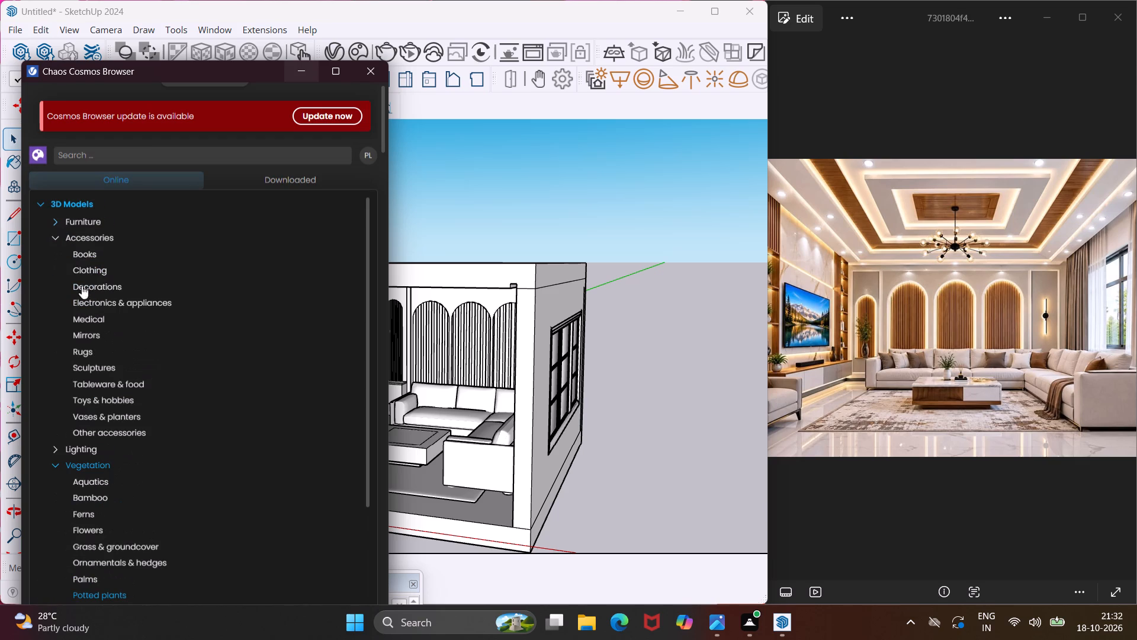
{"action": "left_click", "coordinate": [89, 289]}
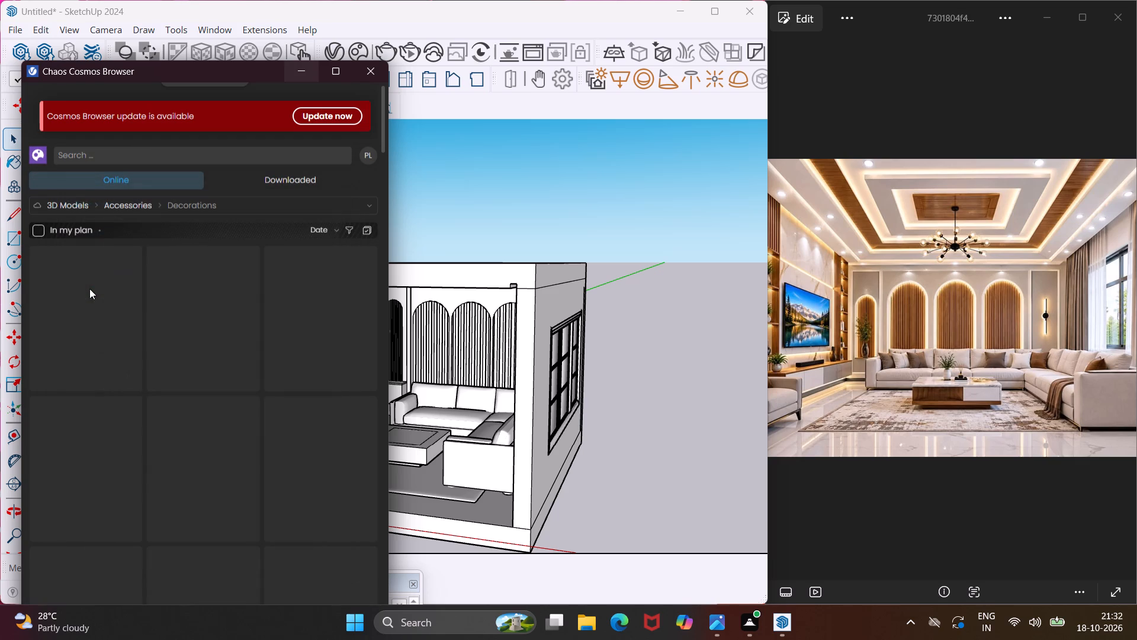
{"action": "scroll", "coordinate": [205, 419], "scroll_direction": "down", "scroll_amount": 1}
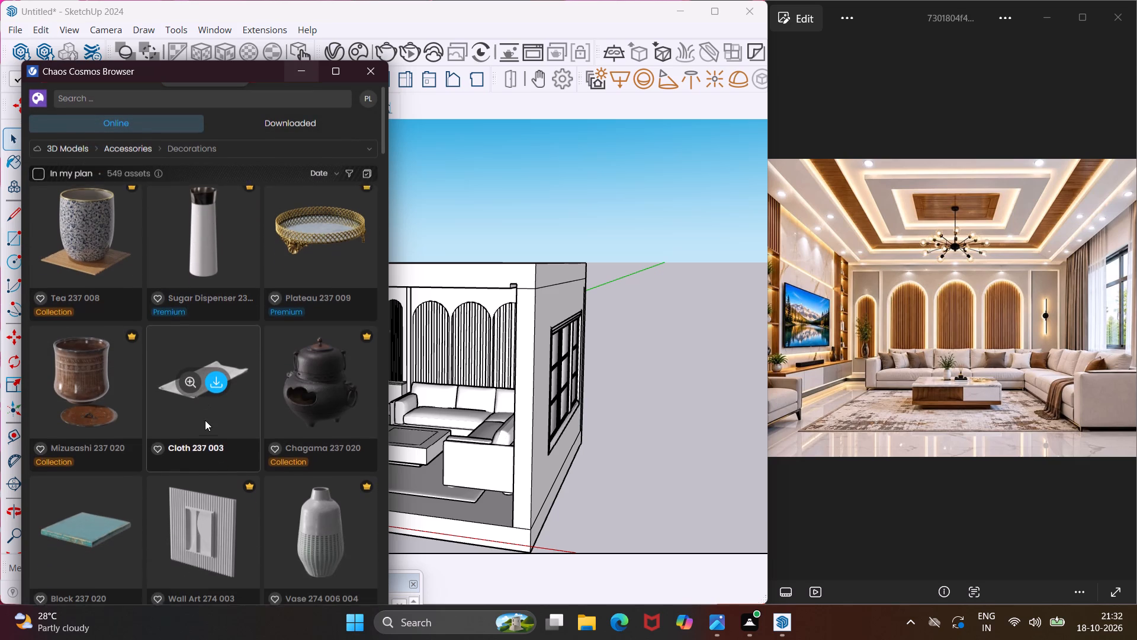
{"action": "scroll", "coordinate": [204, 421], "scroll_direction": "down", "scroll_amount": 5}
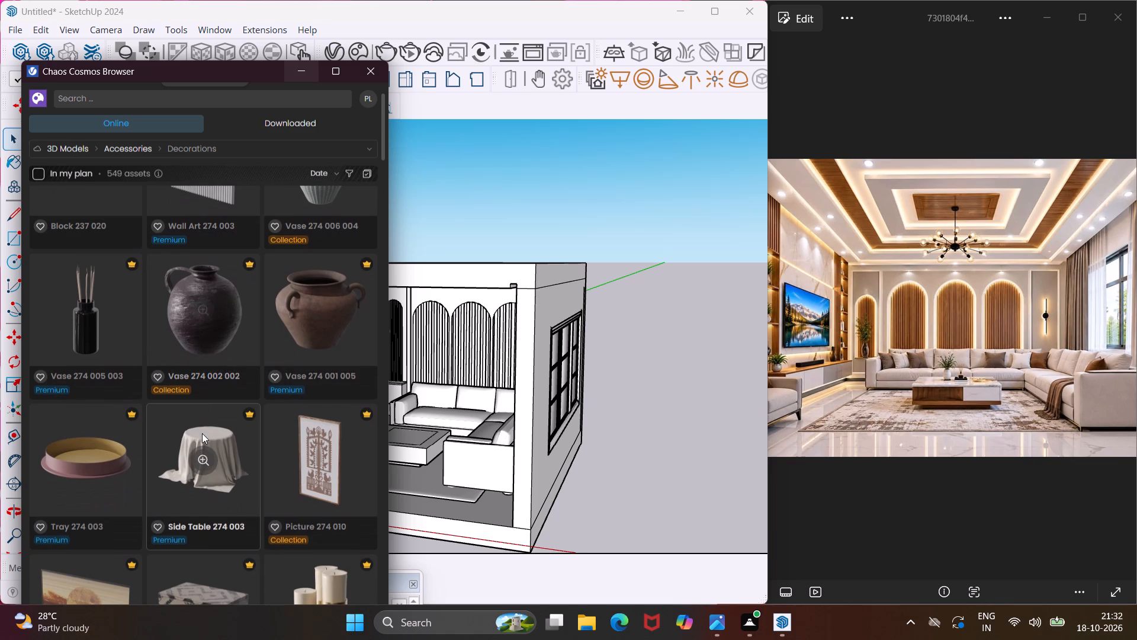
{"action": "scroll", "coordinate": [216, 354], "scroll_direction": "down", "scroll_amount": 5}
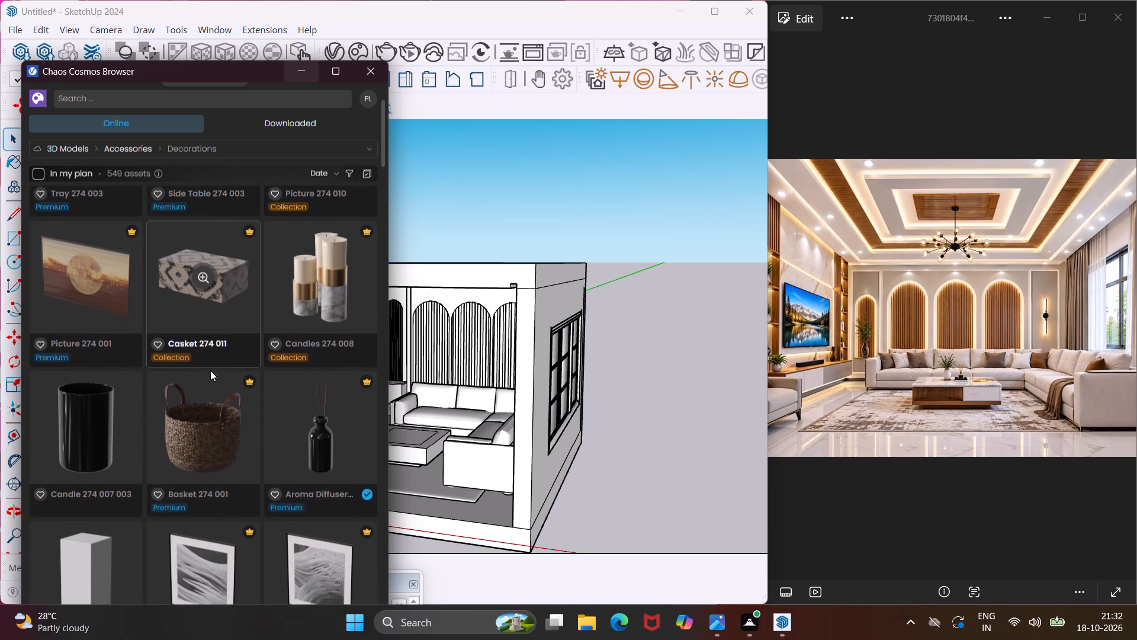
{"action": "scroll", "coordinate": [195, 394], "scroll_direction": "down", "scroll_amount": 4}
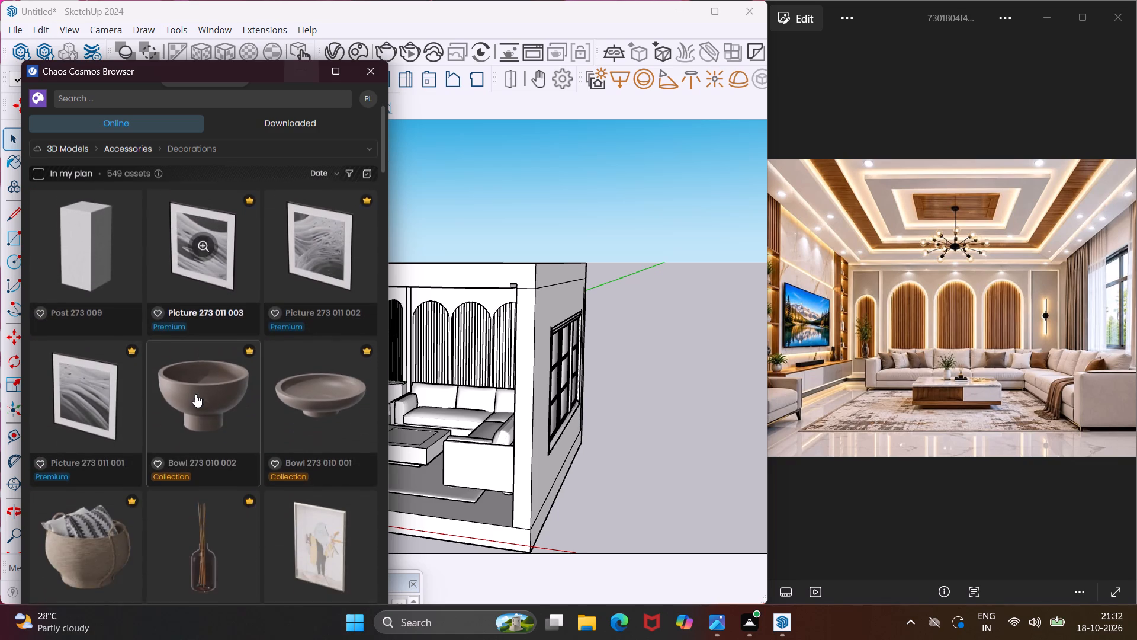
{"action": "scroll", "coordinate": [195, 394], "scroll_direction": "down", "scroll_amount": 7}
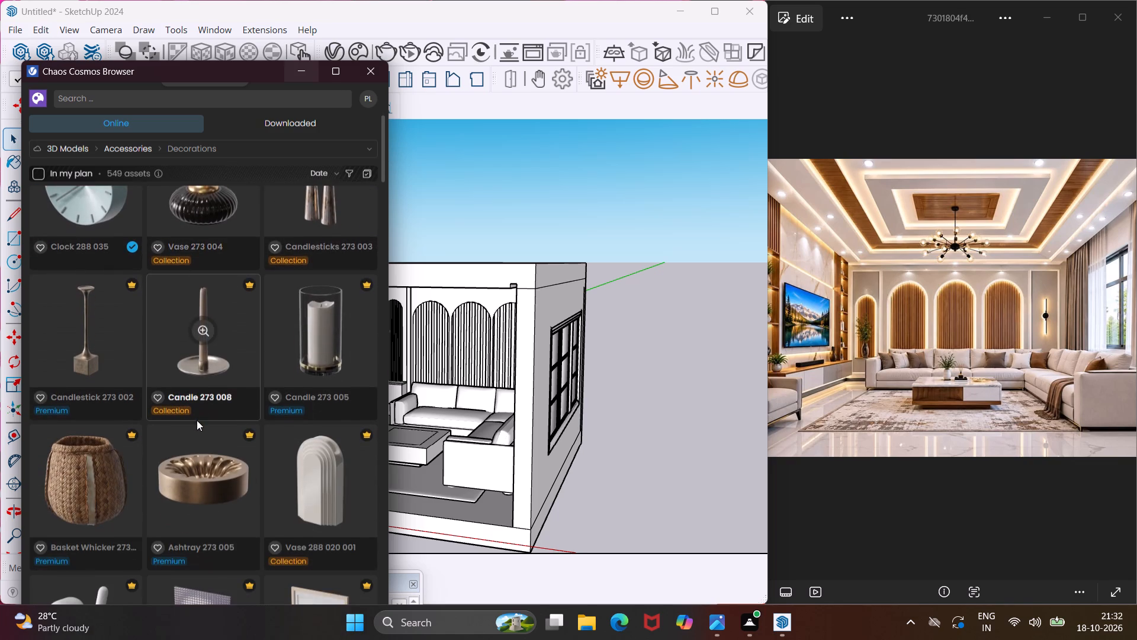
{"action": "scroll", "coordinate": [197, 420], "scroll_direction": "down", "scroll_amount": 8}
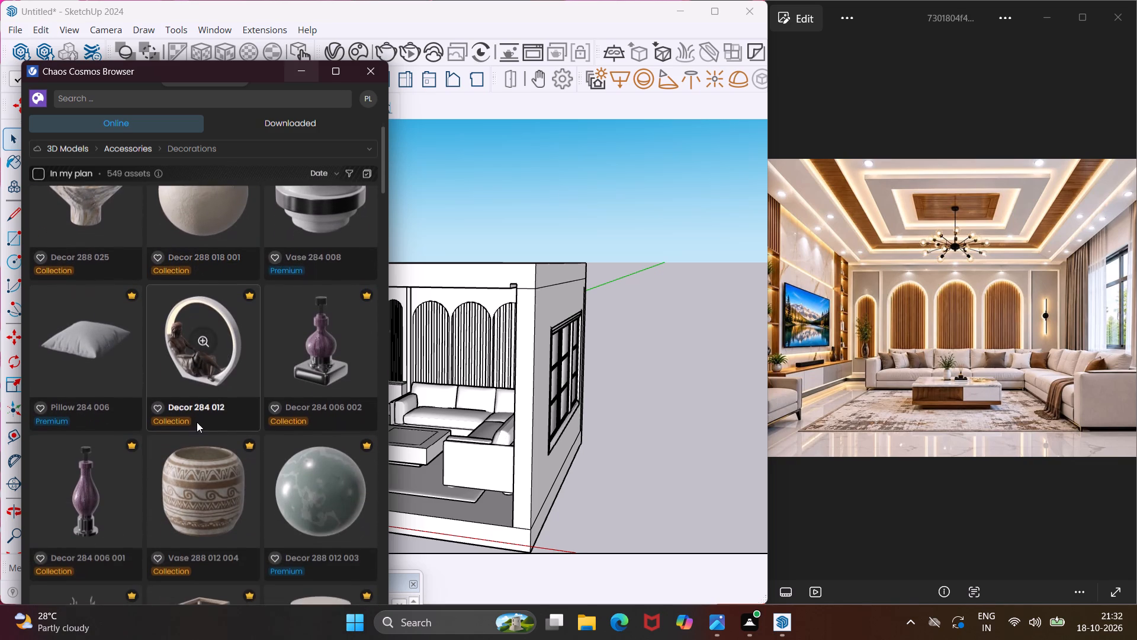
{"action": "scroll", "coordinate": [197, 423], "scroll_direction": "down", "scroll_amount": 5}
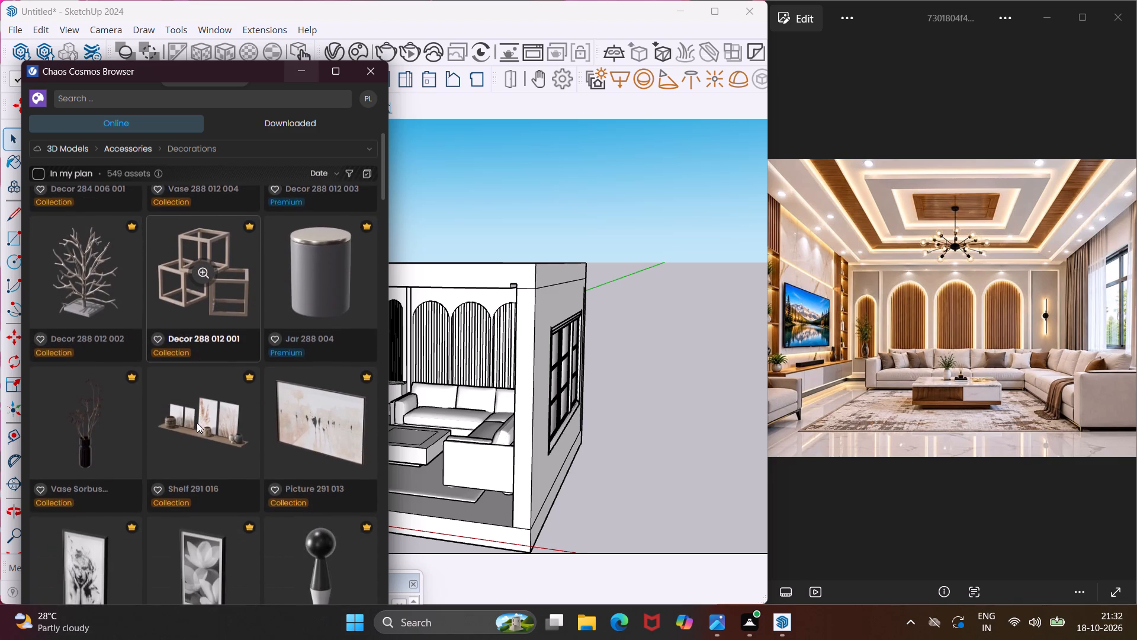
{"action": "scroll", "coordinate": [196, 423], "scroll_direction": "down", "scroll_amount": 11}
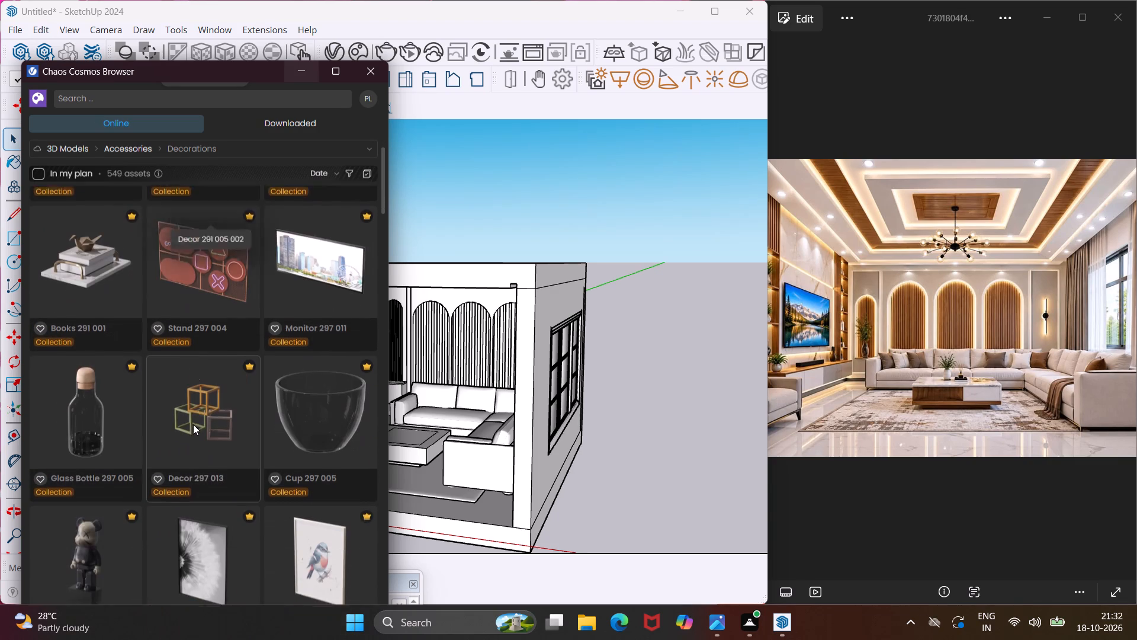
{"action": "scroll", "coordinate": [193, 424], "scroll_direction": "down", "scroll_amount": 9}
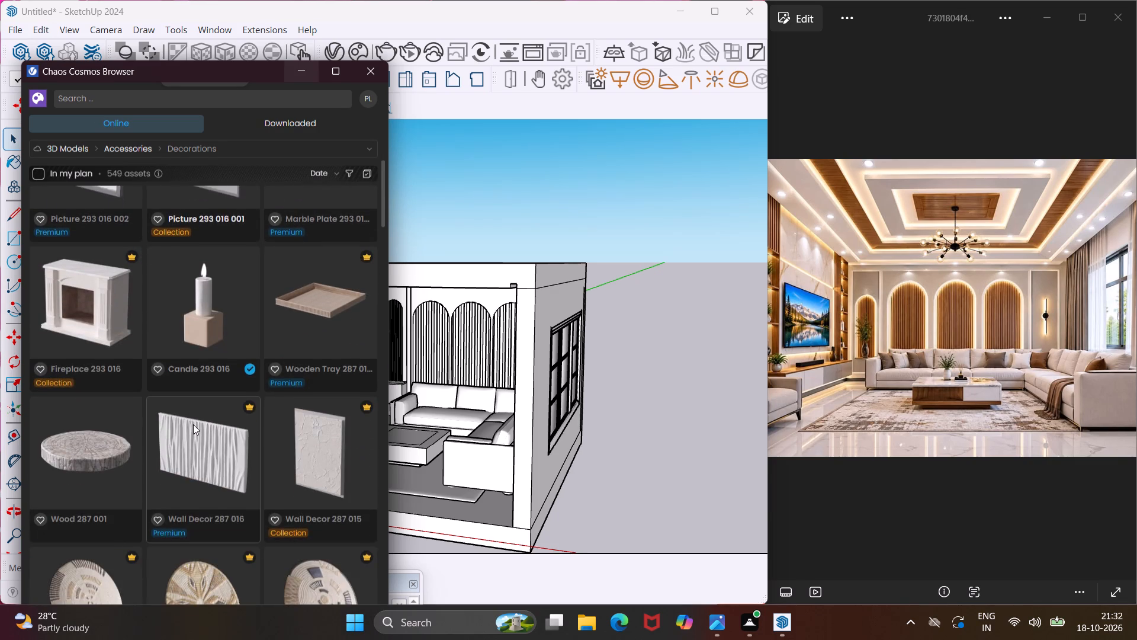
{"action": "scroll", "coordinate": [193, 424], "scroll_direction": "down", "scroll_amount": 8}
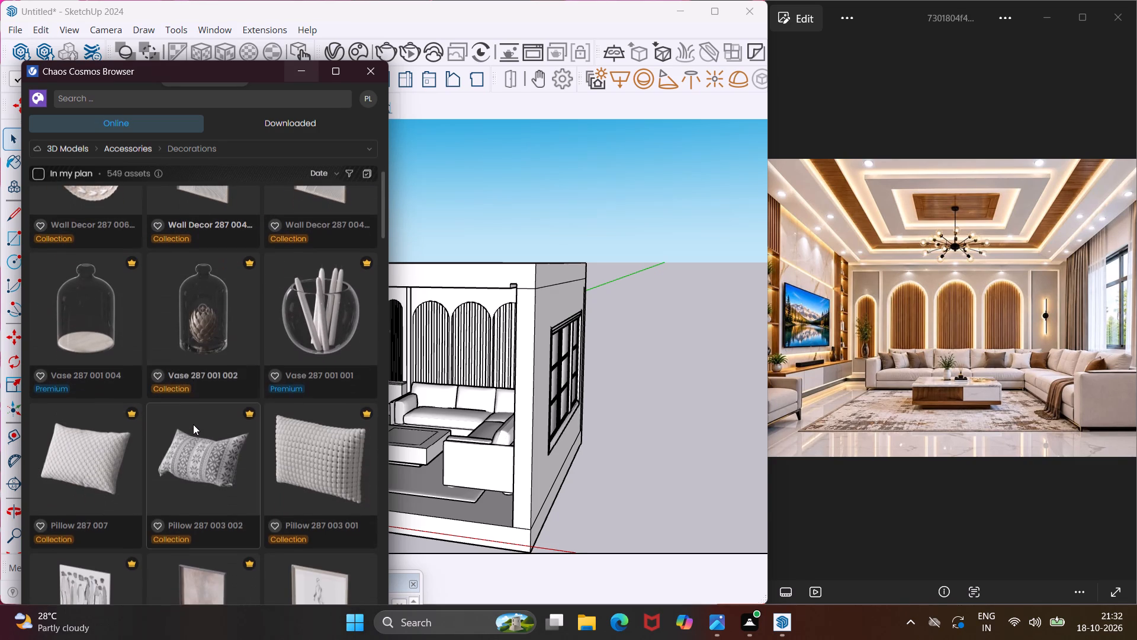
{"action": "scroll", "coordinate": [188, 417], "scroll_direction": "down", "scroll_amount": 5}
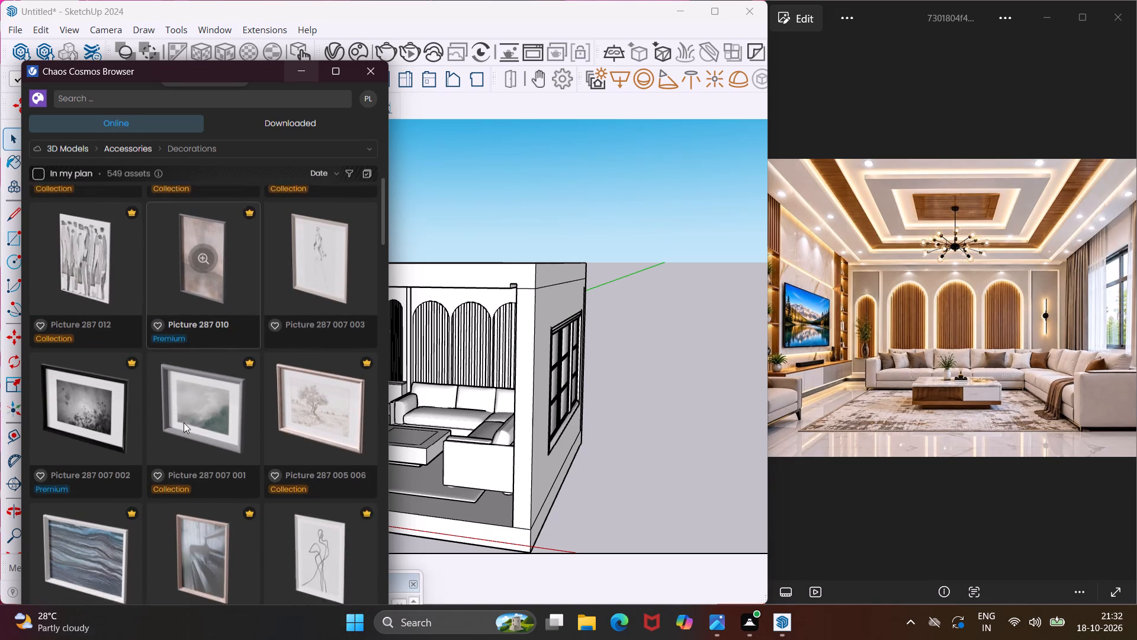
{"action": "scroll", "coordinate": [184, 423], "scroll_direction": "down", "scroll_amount": 9}
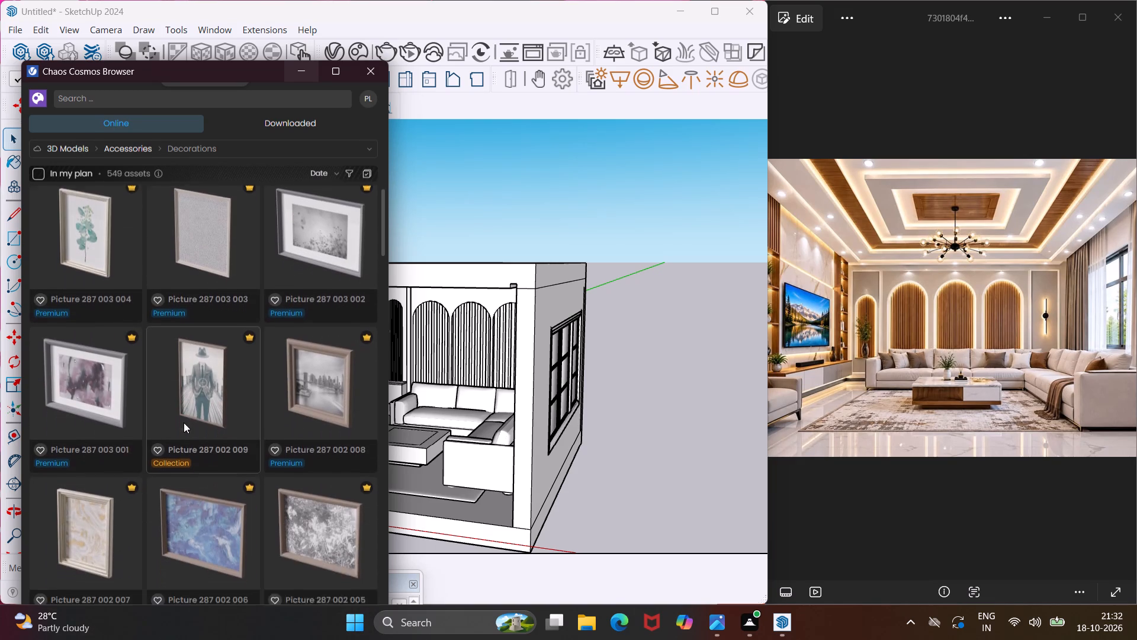
{"action": "scroll", "coordinate": [184, 423], "scroll_direction": "down", "scroll_amount": 4}
{"action": "scroll", "coordinate": [168, 471], "scroll_direction": "down", "scroll_amount": 4}
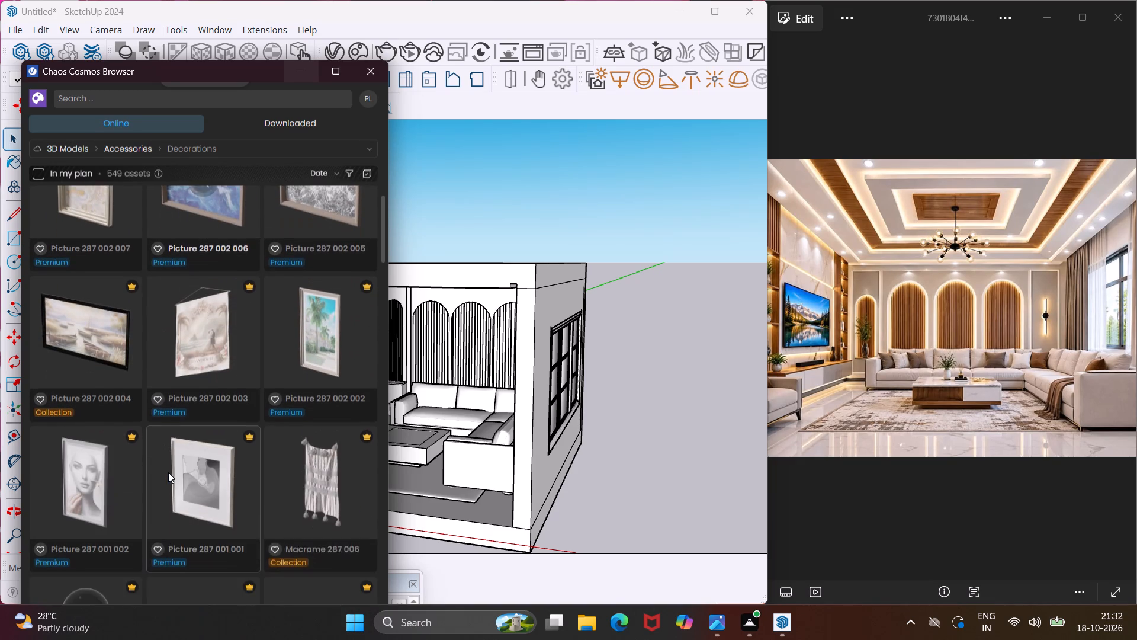
{"action": "scroll", "coordinate": [168, 472], "scroll_direction": "down", "scroll_amount": 4}
{"action": "scroll", "coordinate": [168, 473], "scroll_direction": "up", "scroll_amount": 3}
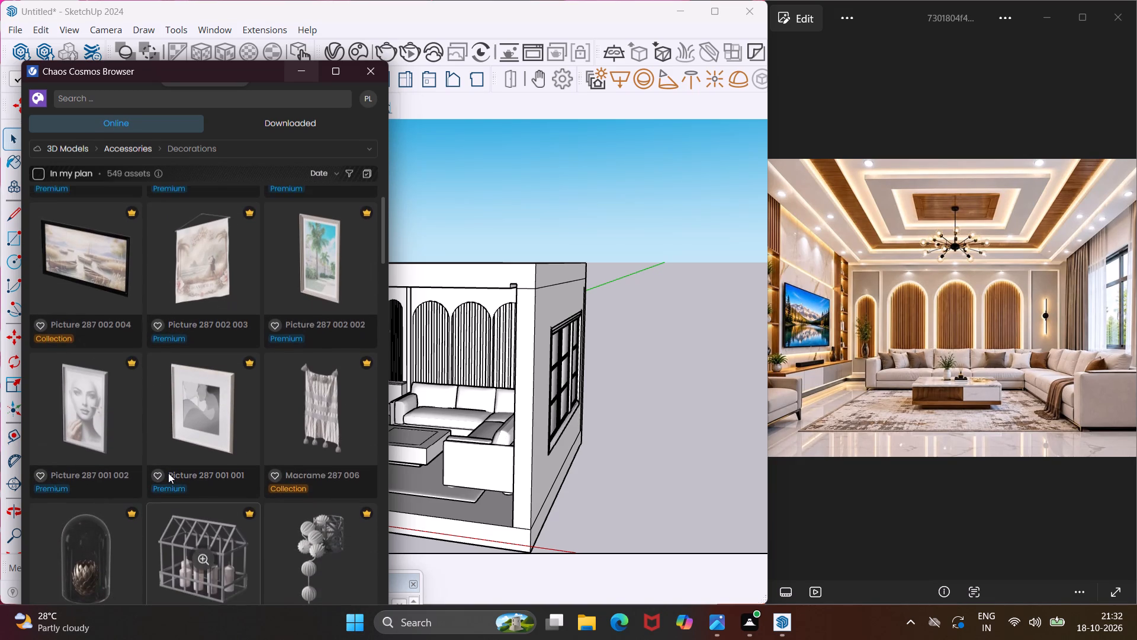
{"action": "scroll", "coordinate": [168, 473], "scroll_direction": "down", "scroll_amount": 19}
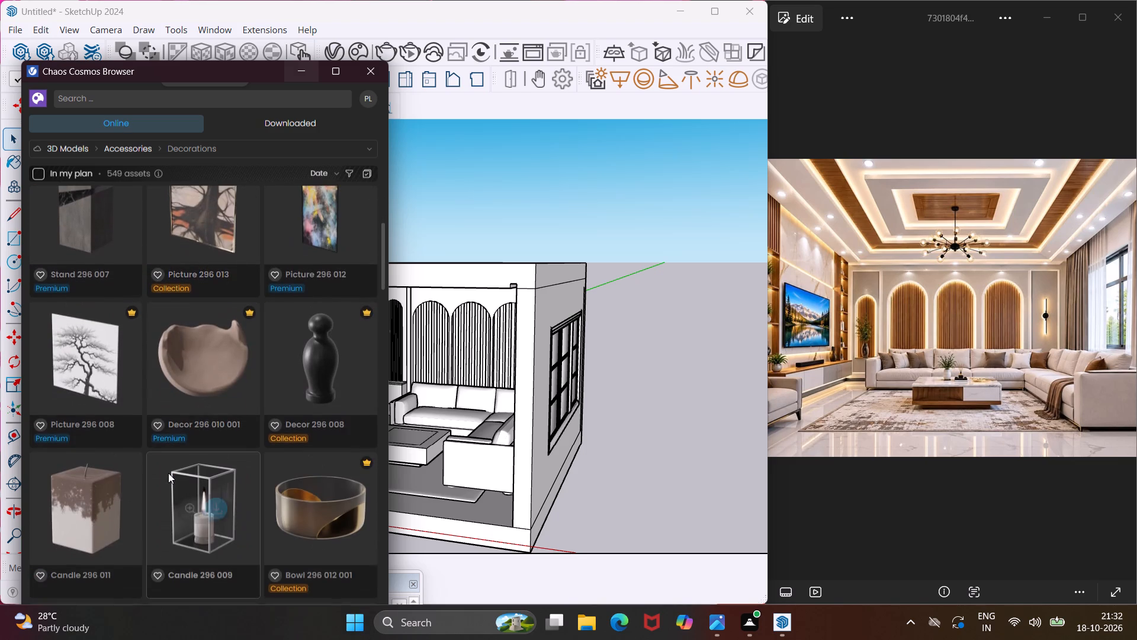
{"action": "scroll", "coordinate": [168, 473], "scroll_direction": "down", "scroll_amount": 6}
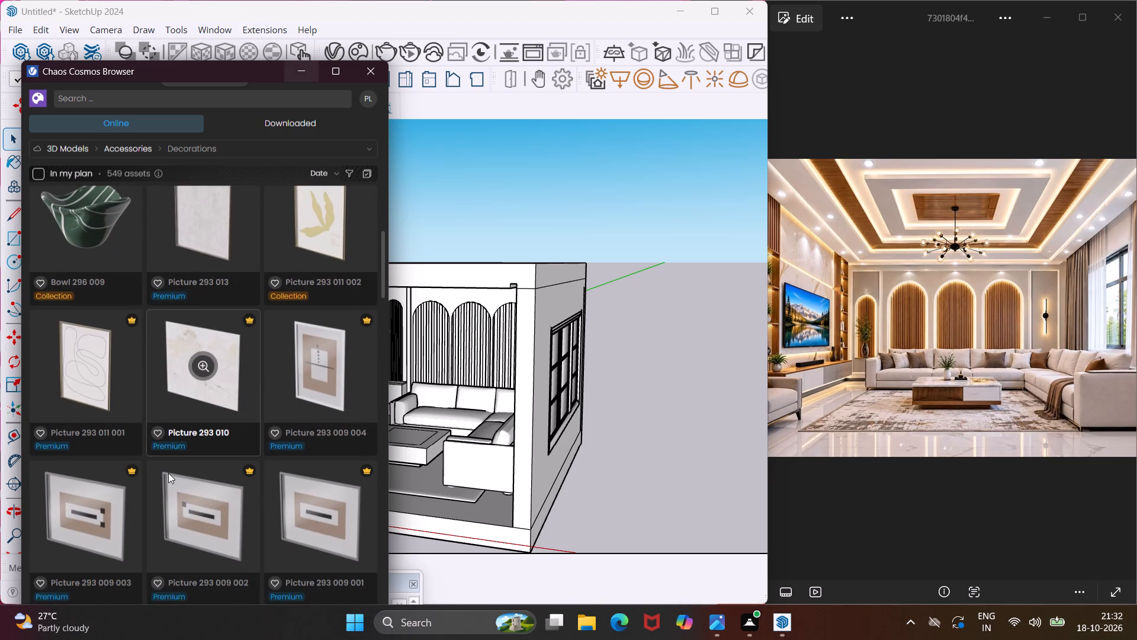
{"action": "scroll", "coordinate": [168, 473], "scroll_direction": "down", "scroll_amount": 8}
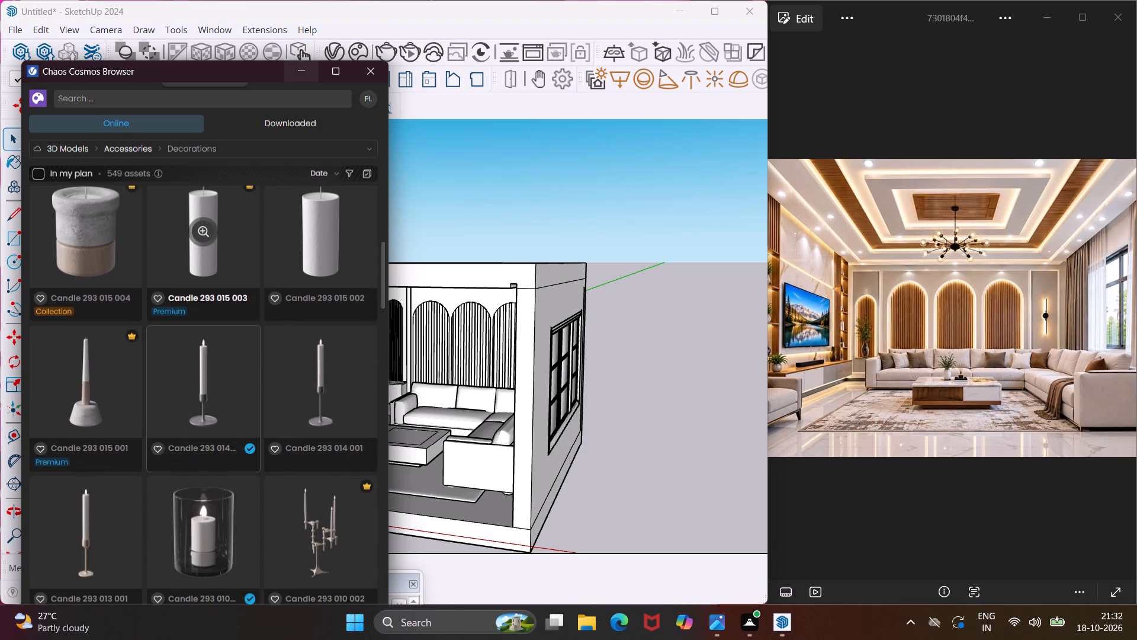
{"action": "scroll", "coordinate": [168, 473], "scroll_direction": "down", "scroll_amount": 7}
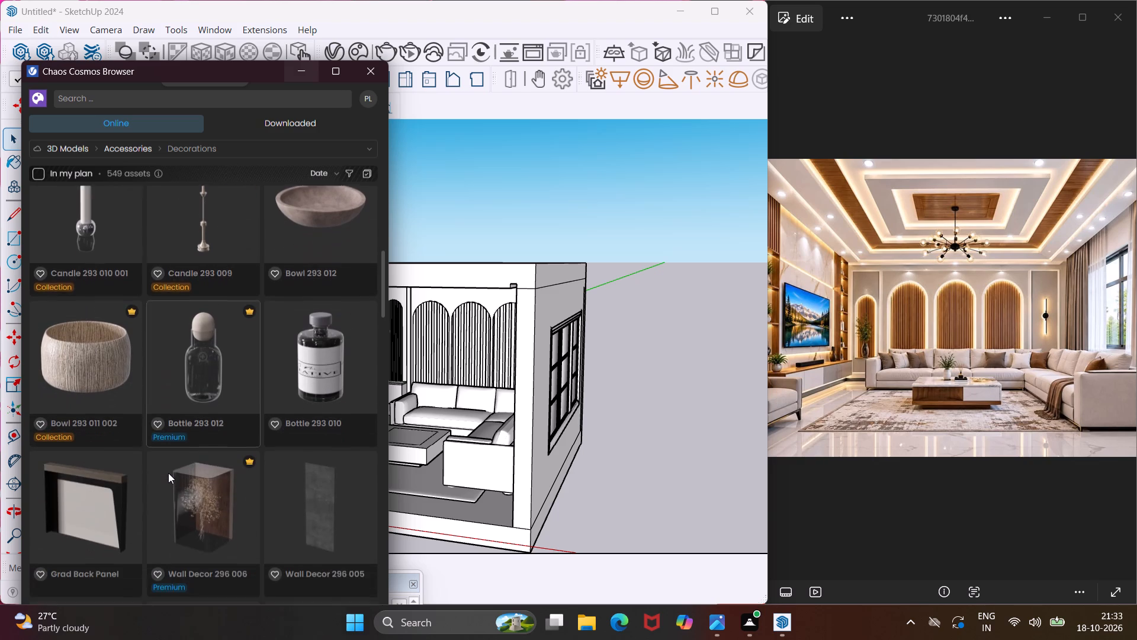
{"action": "scroll", "coordinate": [168, 473], "scroll_direction": "down", "scroll_amount": 9}
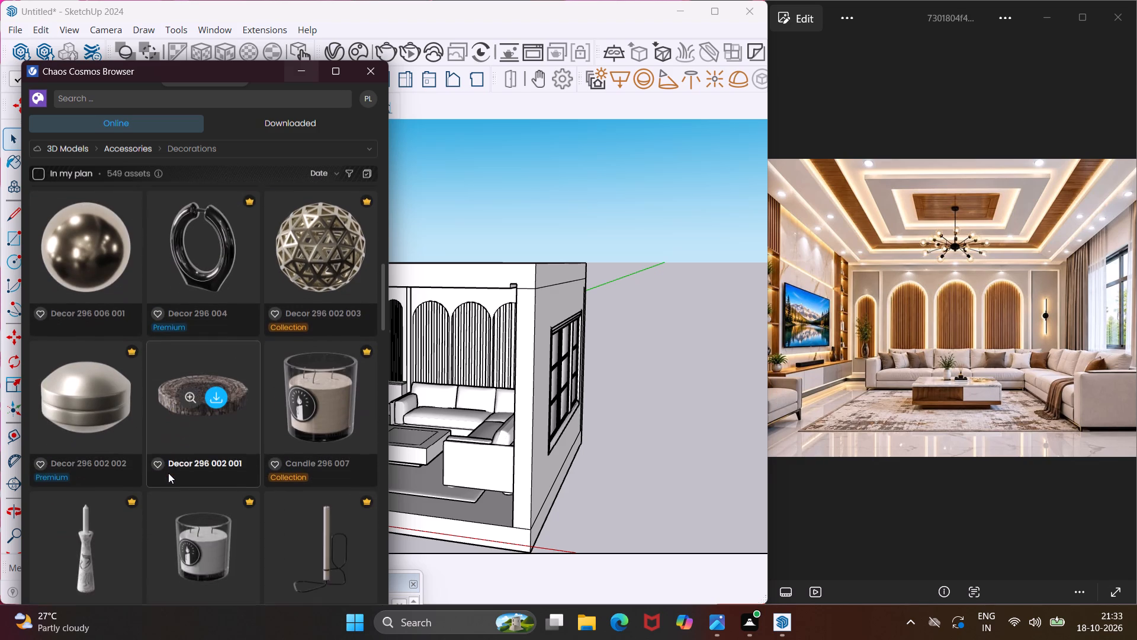
{"action": "scroll", "coordinate": [168, 473], "scroll_direction": "down", "scroll_amount": 12}
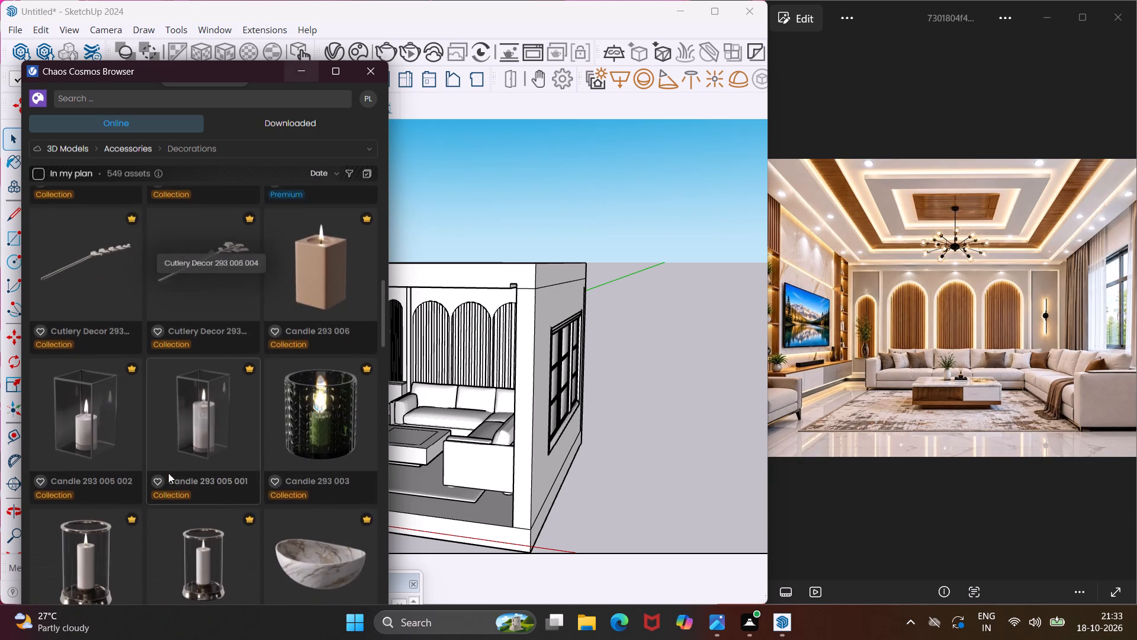
{"action": "scroll", "coordinate": [168, 473], "scroll_direction": "down", "scroll_amount": 9}
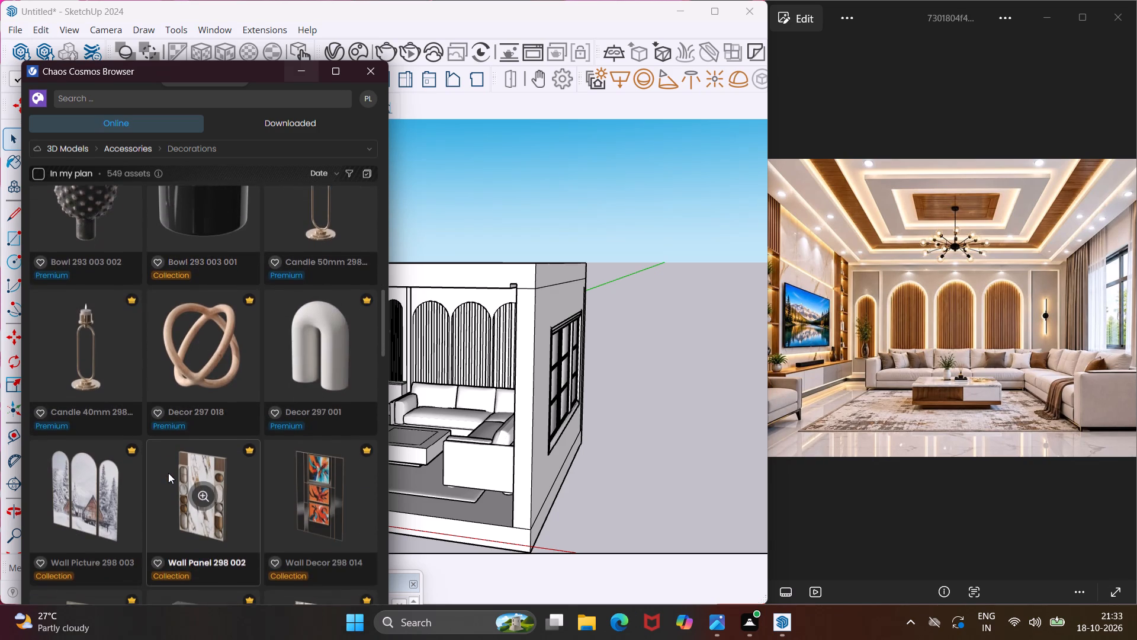
{"action": "scroll", "coordinate": [168, 473], "scroll_direction": "down", "scroll_amount": 10}
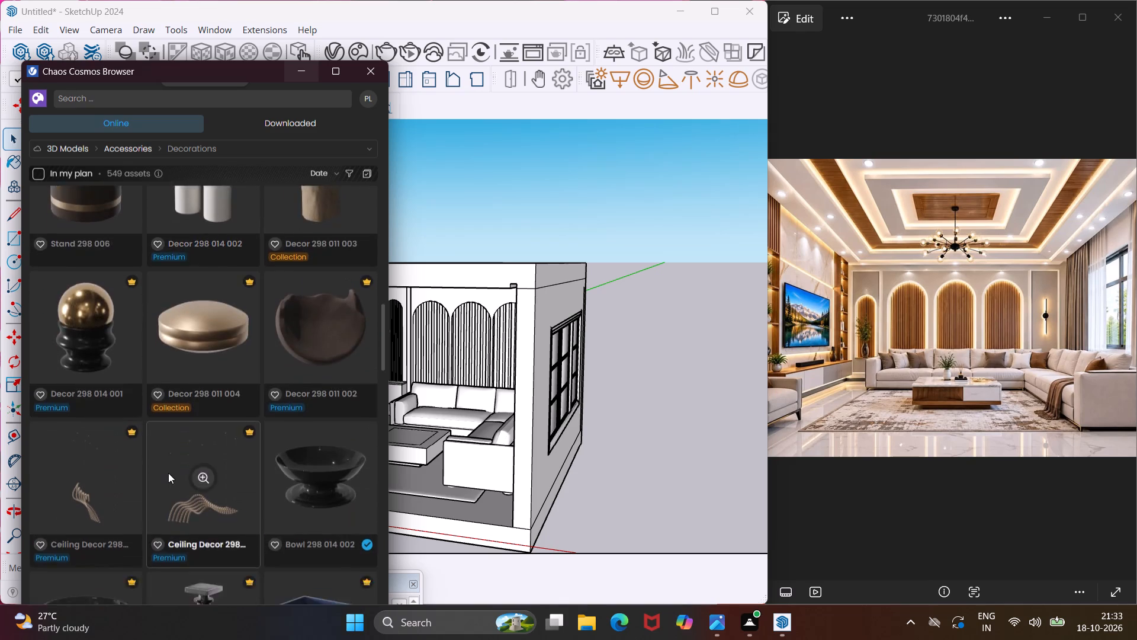
{"action": "scroll", "coordinate": [168, 473], "scroll_direction": "down", "scroll_amount": 5}
{"action": "scroll", "coordinate": [168, 473], "scroll_direction": "up", "scroll_amount": 3}
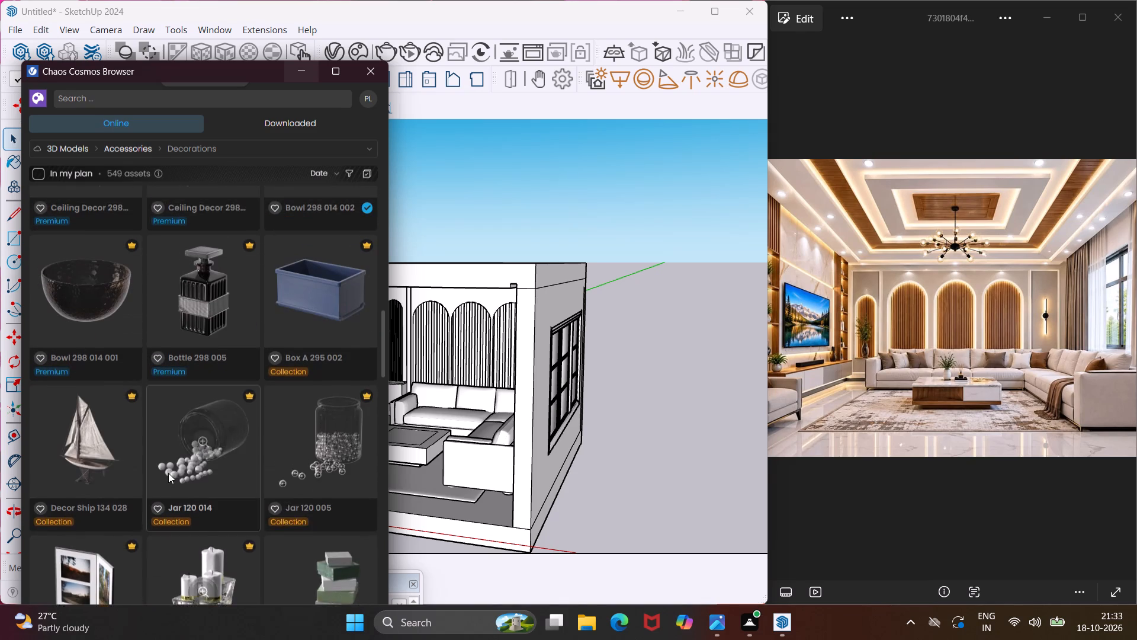
{"action": "scroll", "coordinate": [168, 473], "scroll_direction": "up", "scroll_amount": 3}
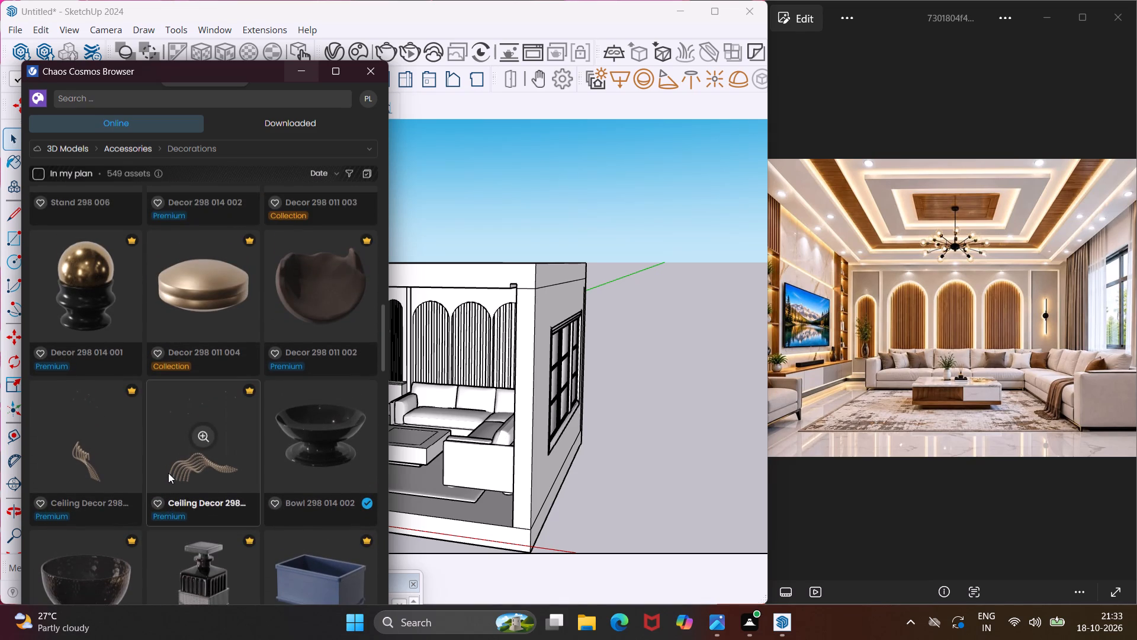
{"action": "scroll", "coordinate": [168, 473], "scroll_direction": "down", "scroll_amount": 14}
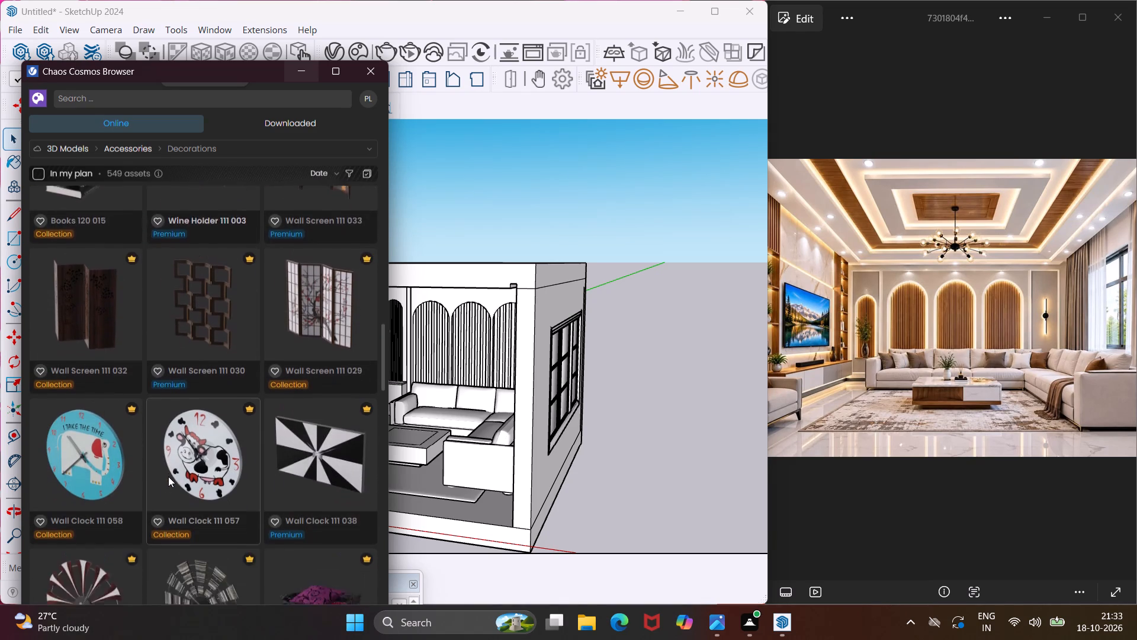
{"action": "scroll", "coordinate": [168, 476], "scroll_direction": "down", "scroll_amount": 6}
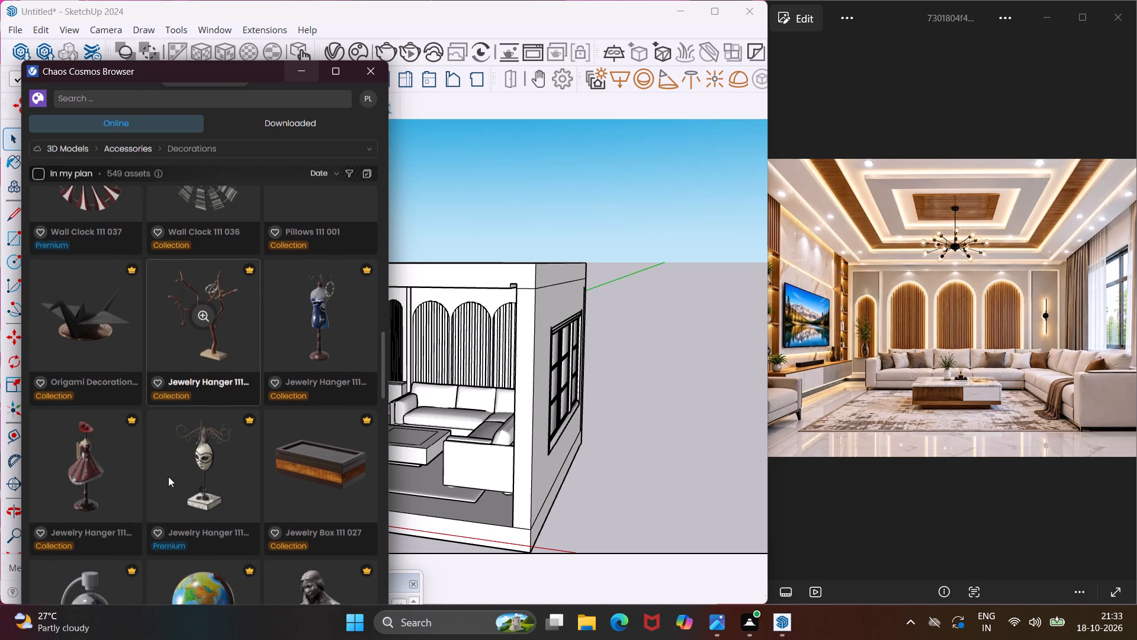
{"action": "scroll", "coordinate": [168, 476], "scroll_direction": "down", "scroll_amount": 4}
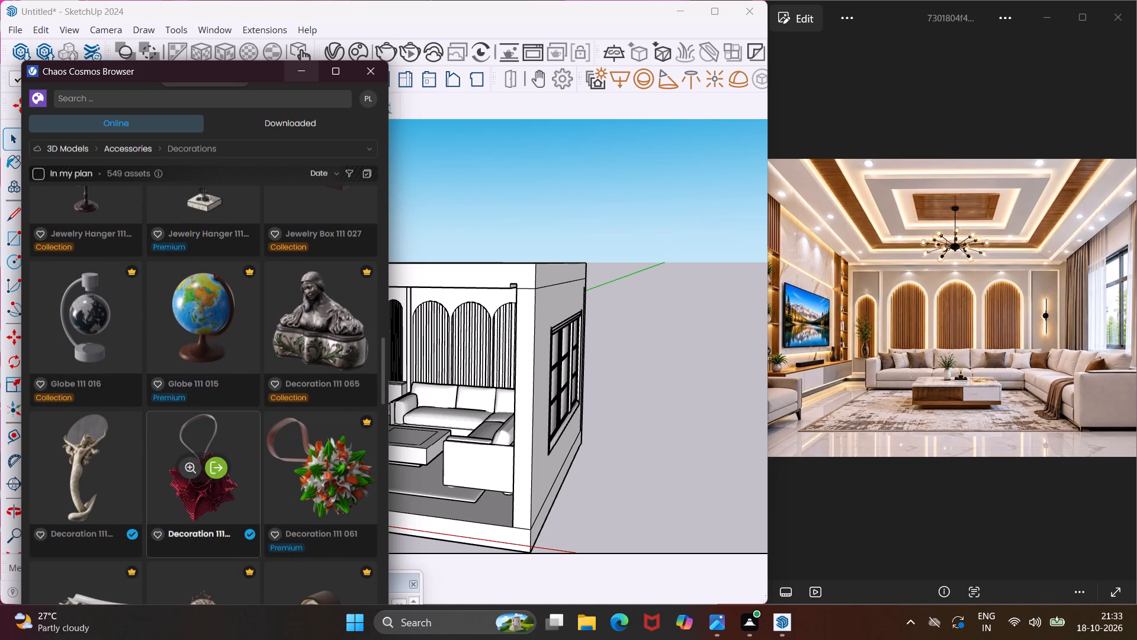
{"action": "scroll", "coordinate": [195, 466], "scroll_direction": "down", "scroll_amount": 4}
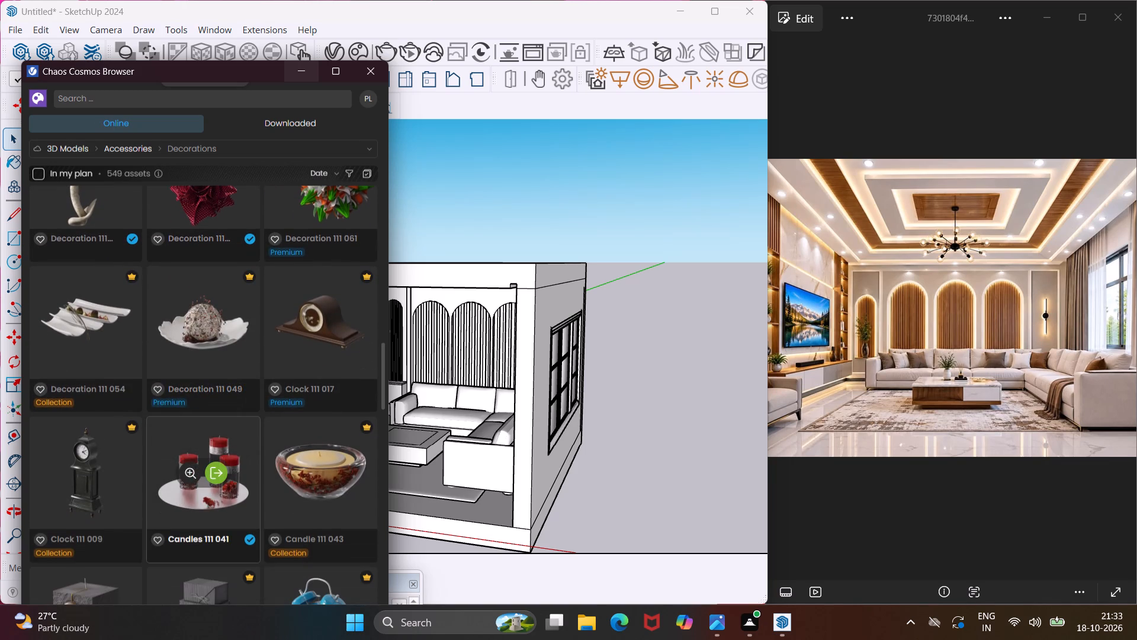
{"action": "scroll", "coordinate": [221, 450], "scroll_direction": "down", "scroll_amount": 4}
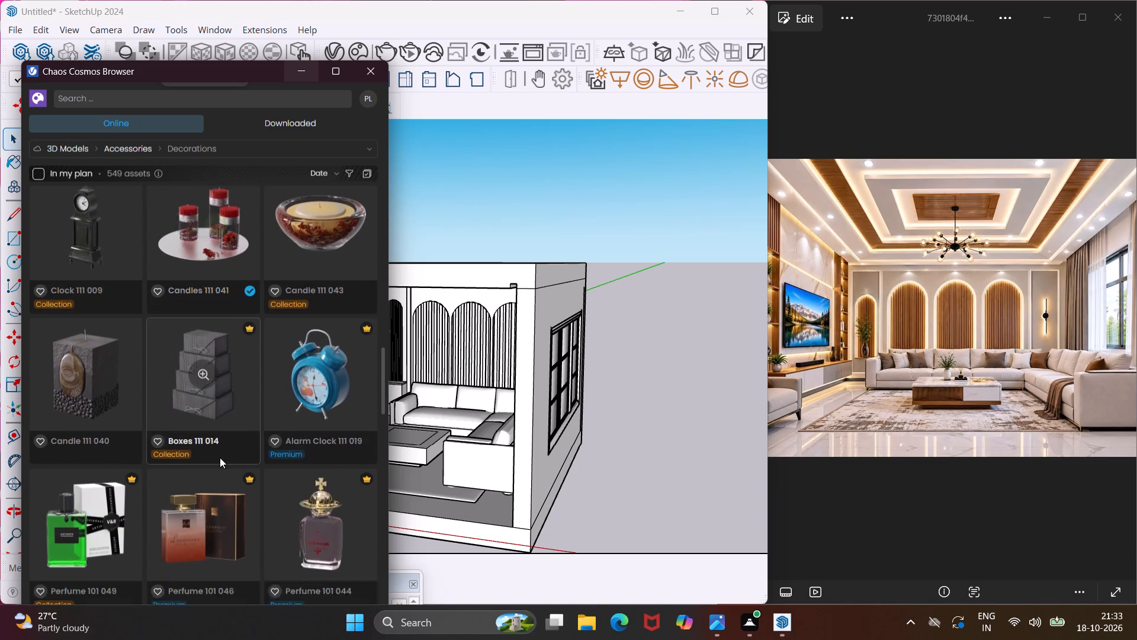
{"action": "scroll", "coordinate": [220, 460], "scroll_direction": "down", "scroll_amount": 12}
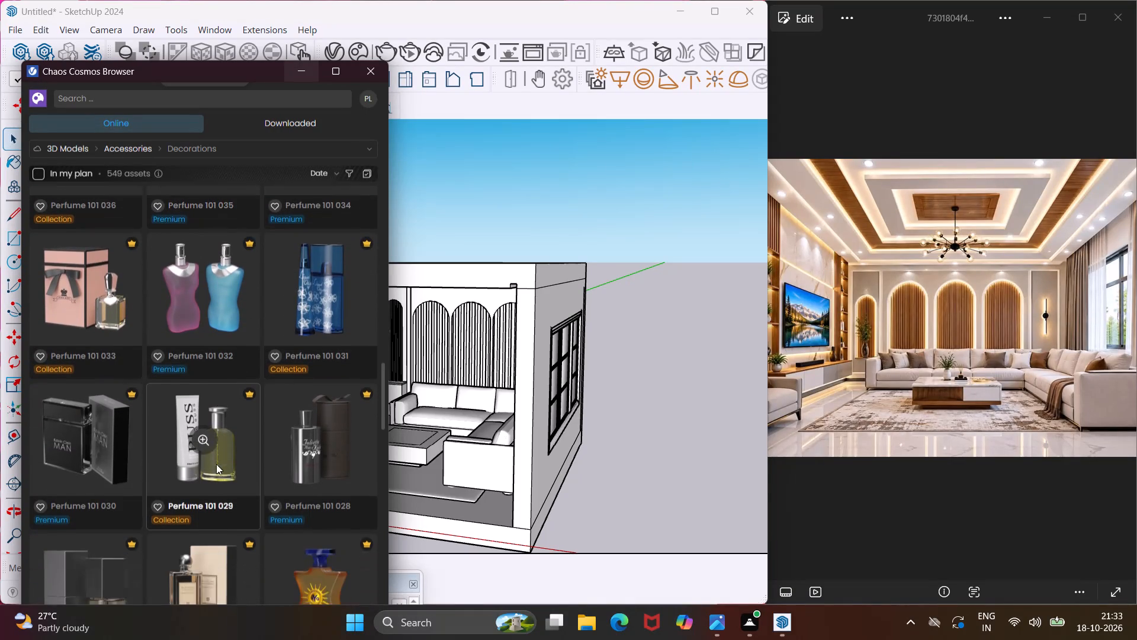
{"action": "scroll", "coordinate": [213, 465], "scroll_direction": "down", "scroll_amount": 4}
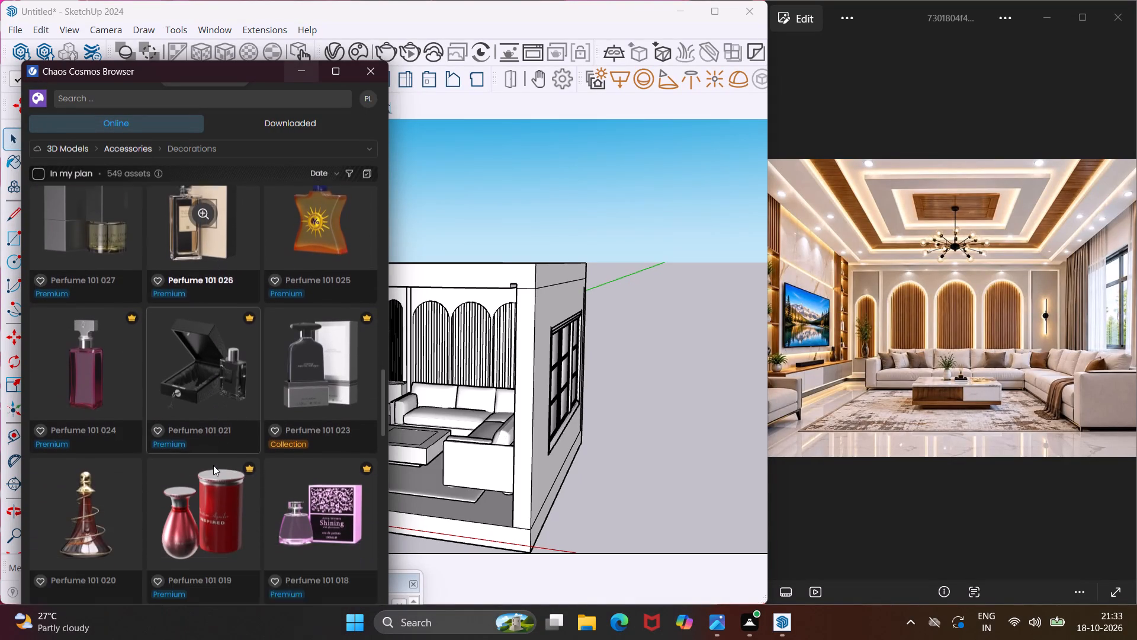
Download Perfume 101 020 from the Chaos Cosmos Decorations category and place it on the rug in front of the coffee table.
{"action": "scroll", "coordinate": [213, 465], "scroll_direction": "down", "scroll_amount": 2}
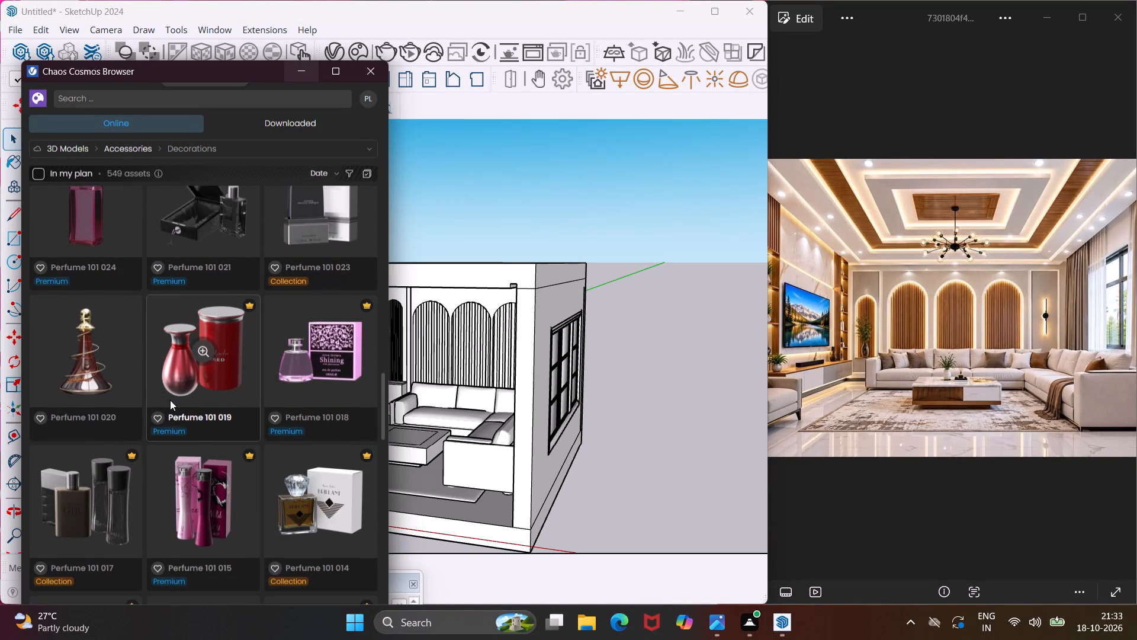
{"action": "left_click", "coordinate": [92, 347]}
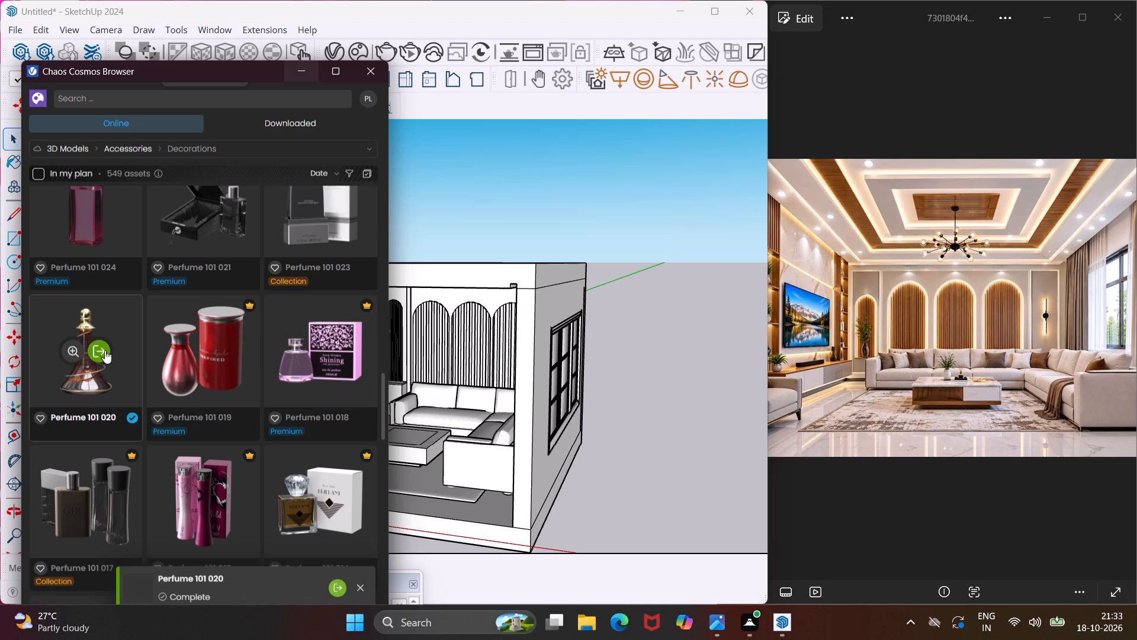
{"action": "left_click", "coordinate": [100, 347]}
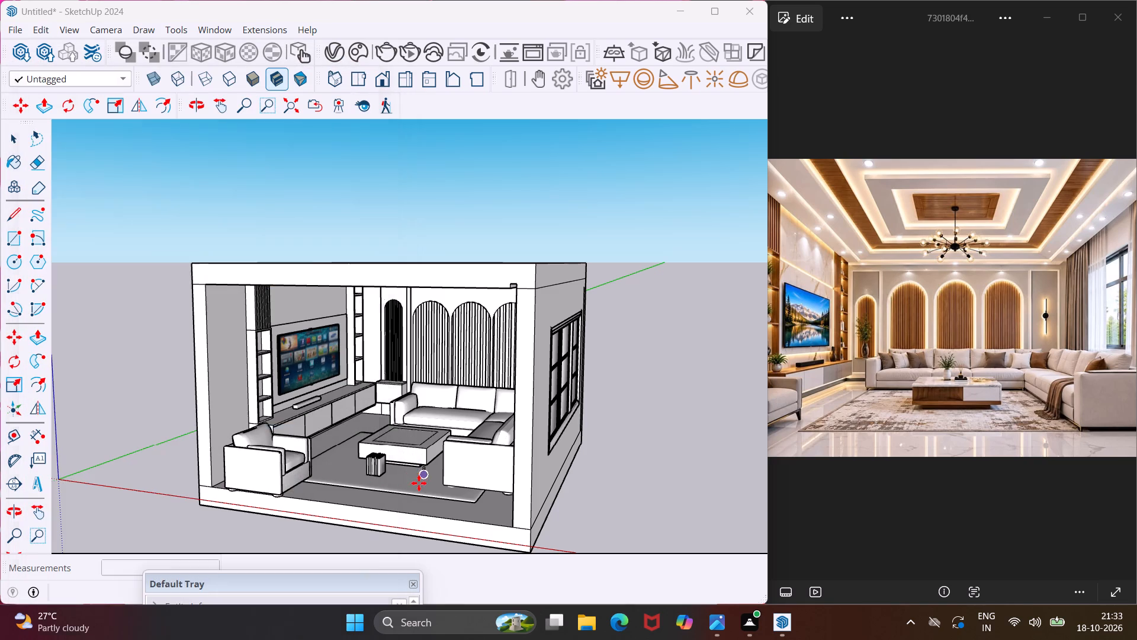
{"action": "scroll", "coordinate": [412, 478], "scroll_direction": "up", "scroll_amount": 7}
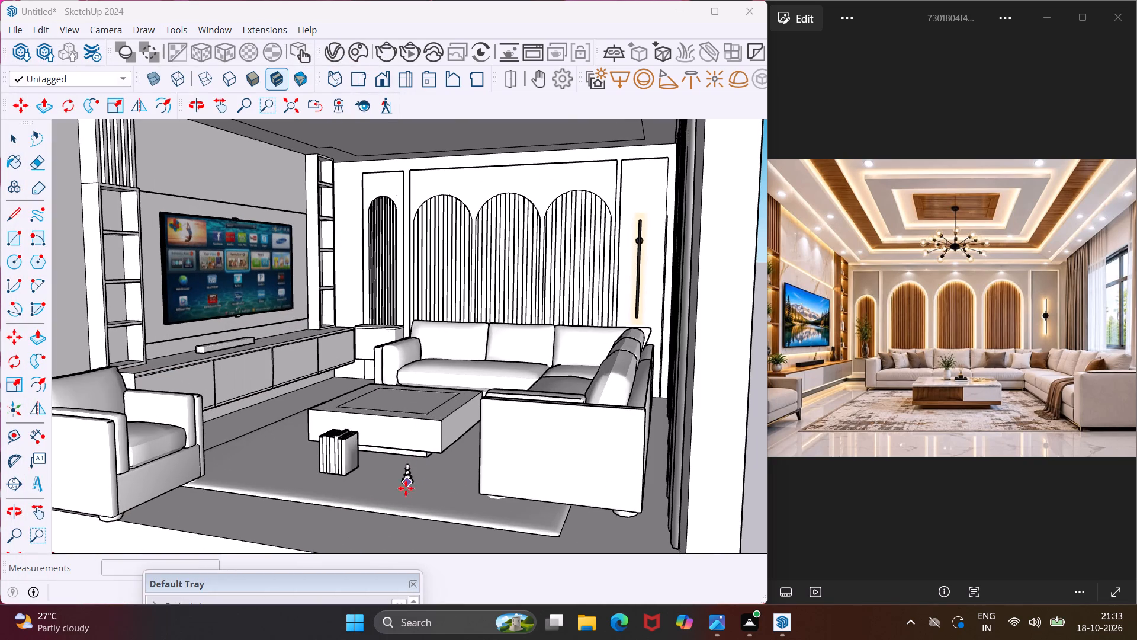
{"action": "left_click", "coordinate": [404, 495]}
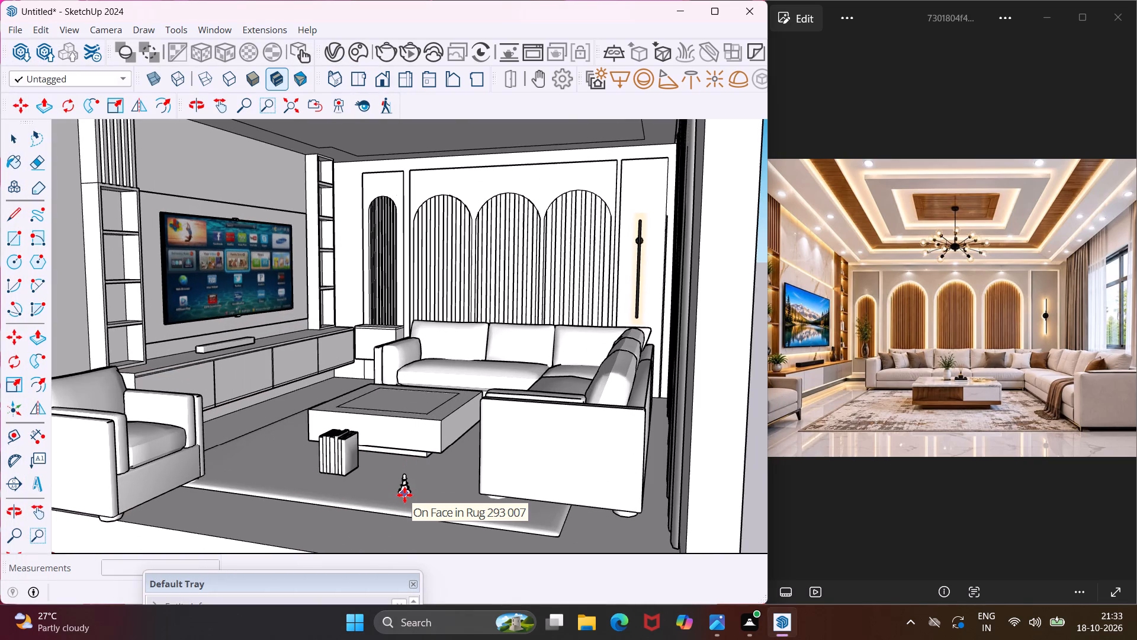
{"action": "key", "text": "Escape"}
Import the red Perfume 101 004 bottle from Chaos Cosmos and place it on the rug between the first perfume and the sofa.
{"action": "scroll", "coordinate": [252, 498], "scroll_direction": "down", "scroll_amount": 3}
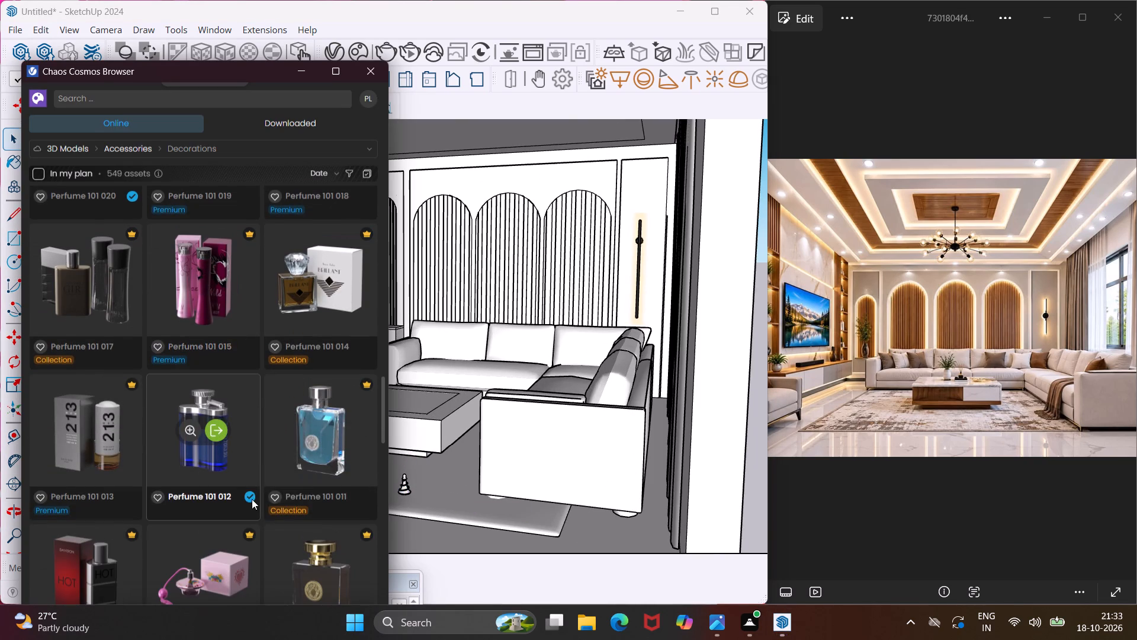
{"action": "scroll", "coordinate": [252, 499], "scroll_direction": "down", "scroll_amount": 5}
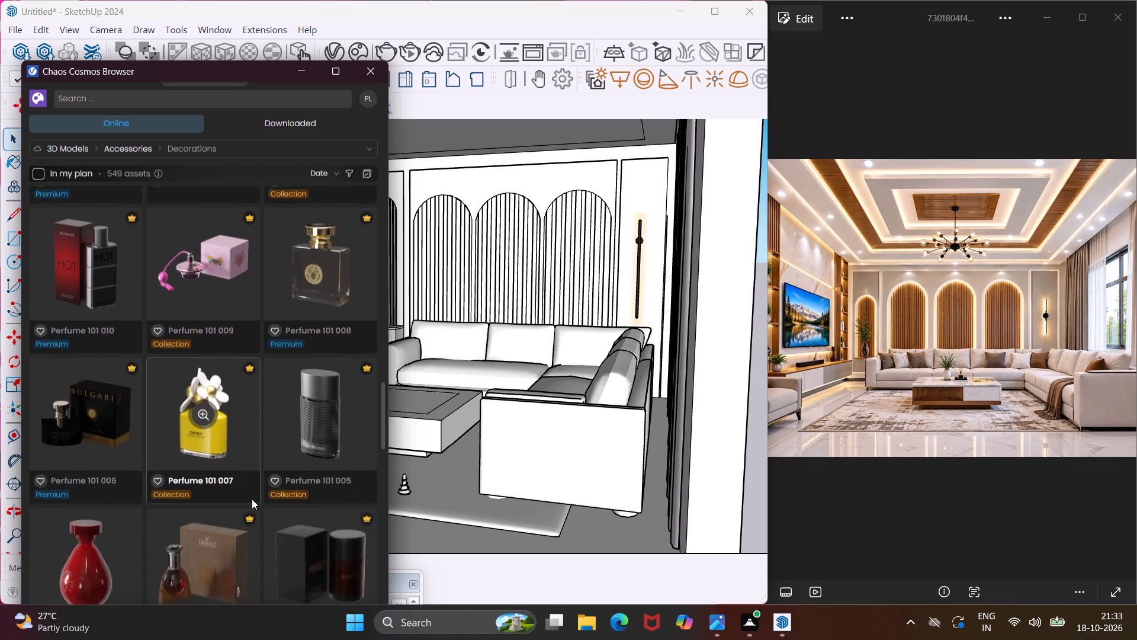
{"action": "scroll", "coordinate": [252, 499], "scroll_direction": "down", "scroll_amount": 2}
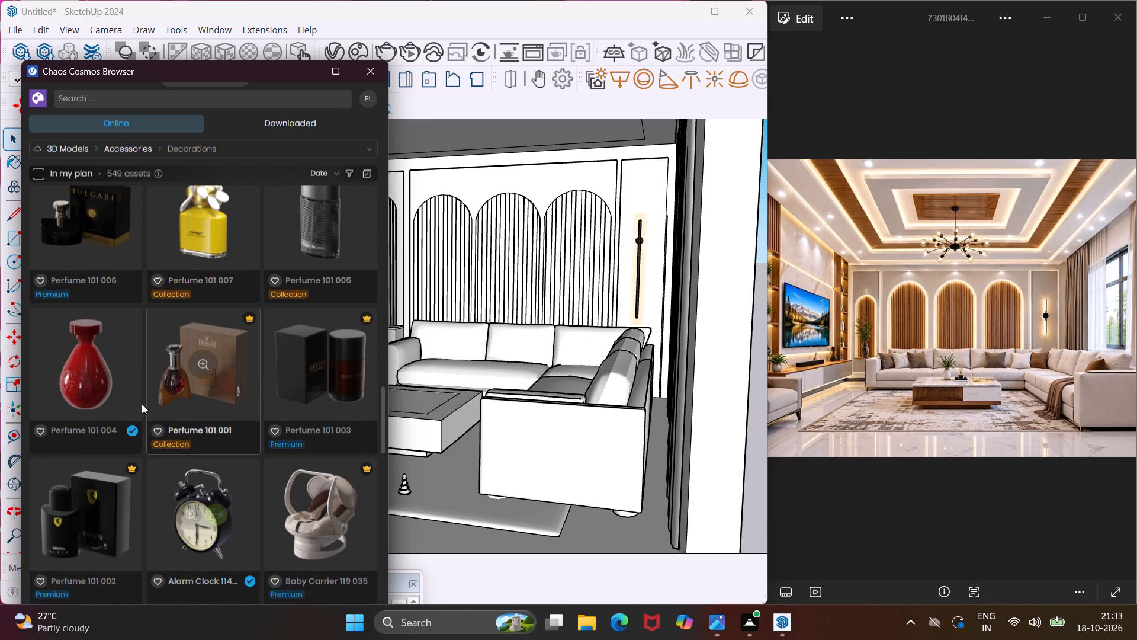
{"action": "left_click", "coordinate": [97, 361]}
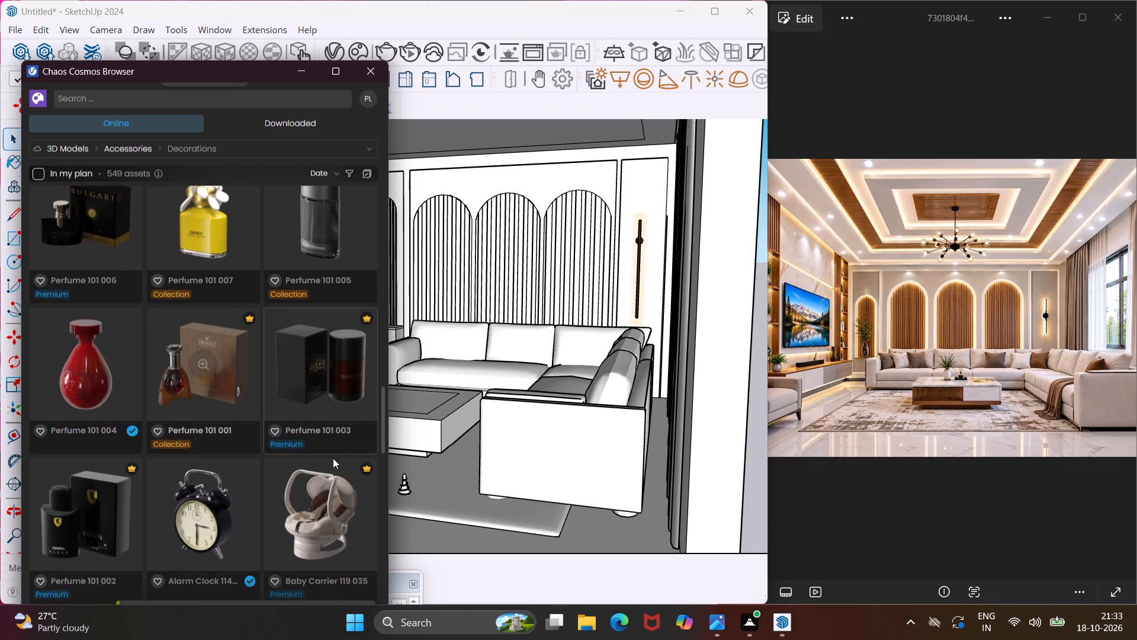
{"action": "left_click", "coordinate": [438, 508]}
{"action": "key", "text": "Escape"}
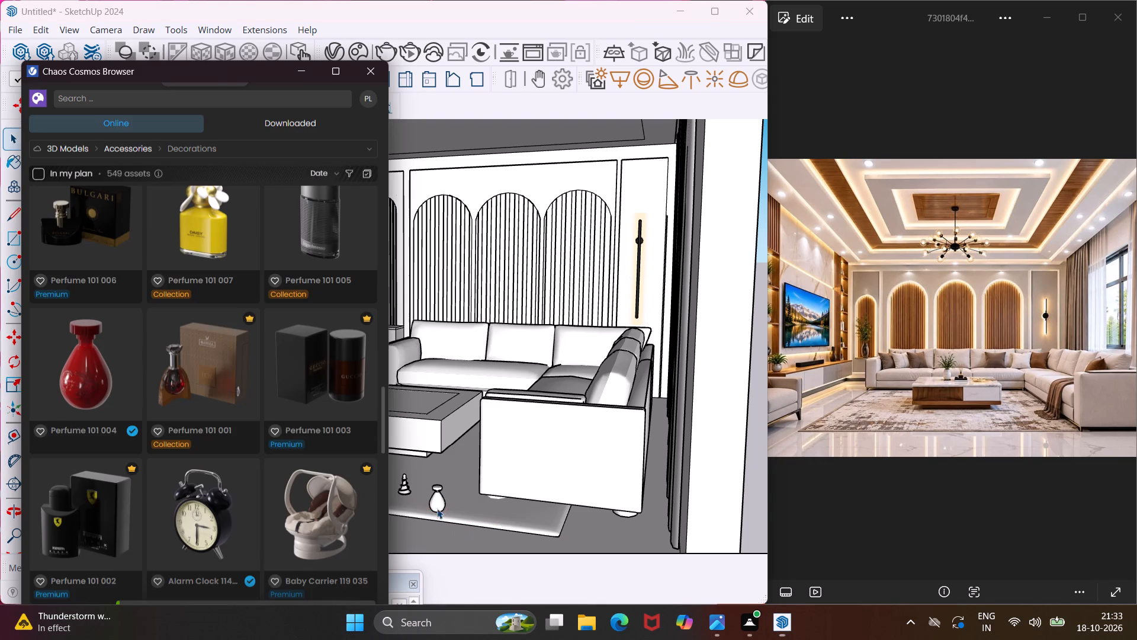
Import the rounded wooden jar from the Interior Props 221 series and place it on the rug beside the perfume bottles.
{"action": "scroll", "coordinate": [310, 478], "scroll_direction": "down", "scroll_amount": 5}
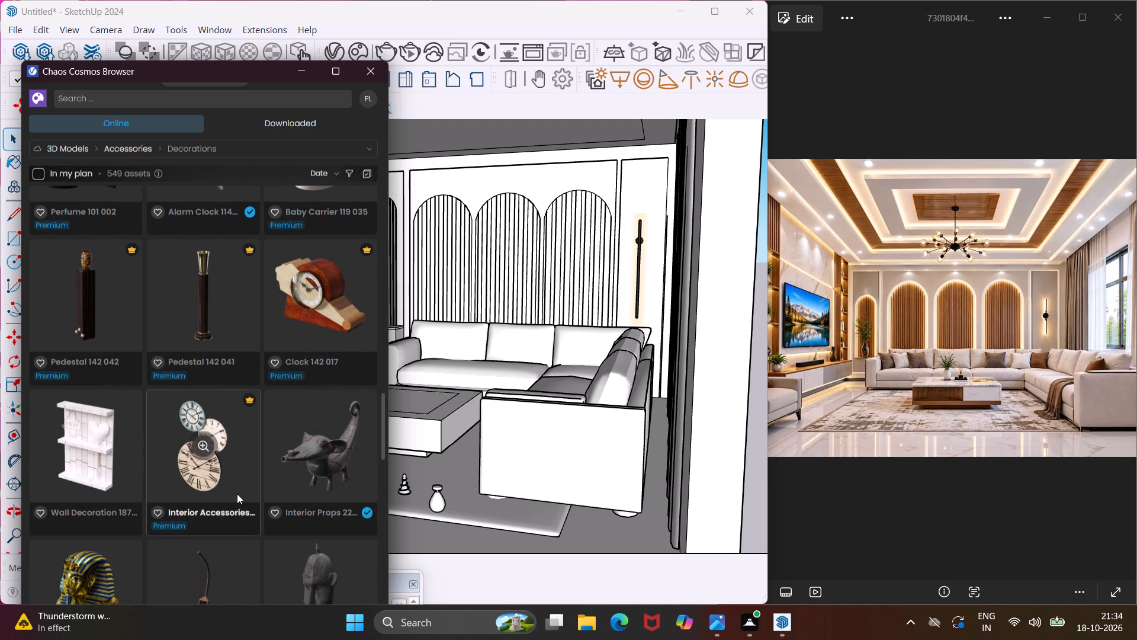
{"action": "scroll", "coordinate": [237, 494], "scroll_direction": "down", "scroll_amount": 3}
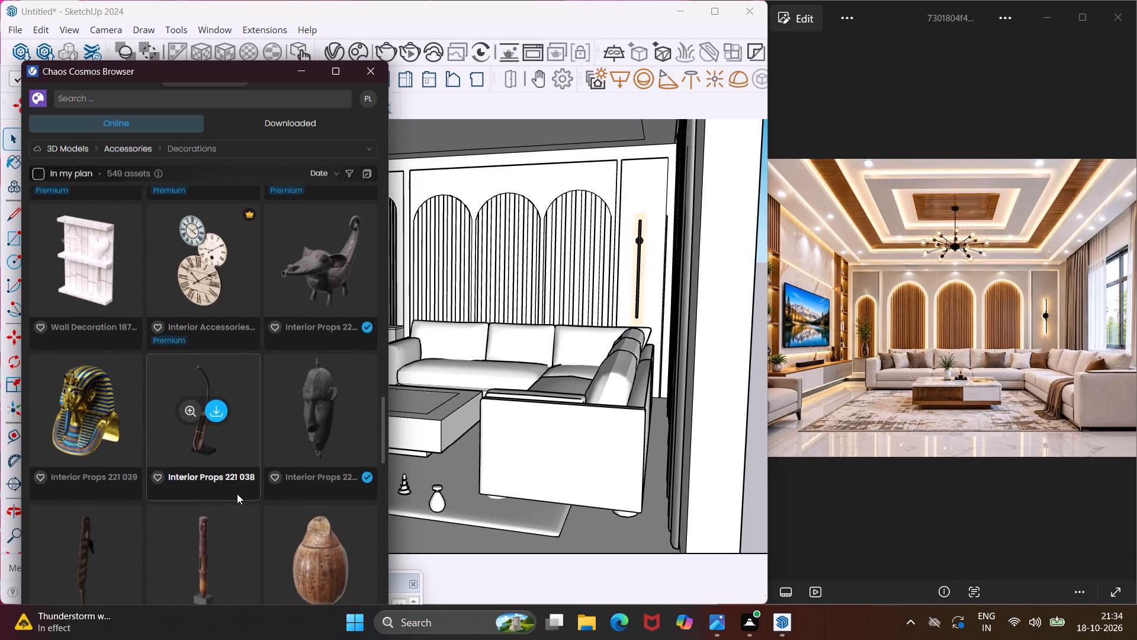
{"action": "scroll", "coordinate": [237, 494], "scroll_direction": "down", "scroll_amount": 2}
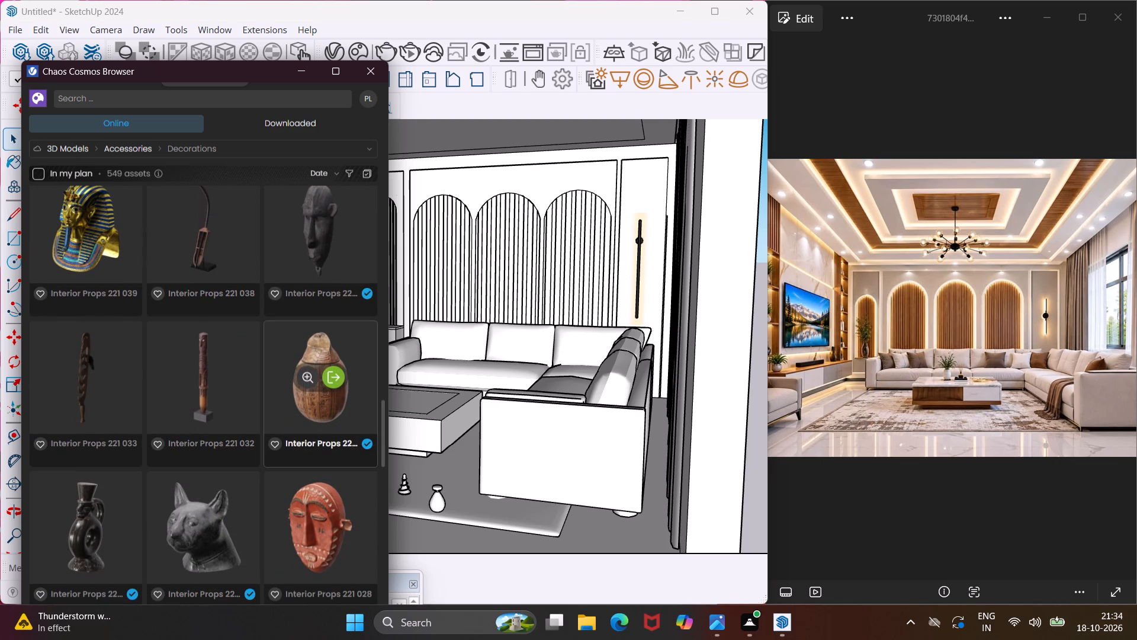
{"action": "left_click", "coordinate": [335, 386]}
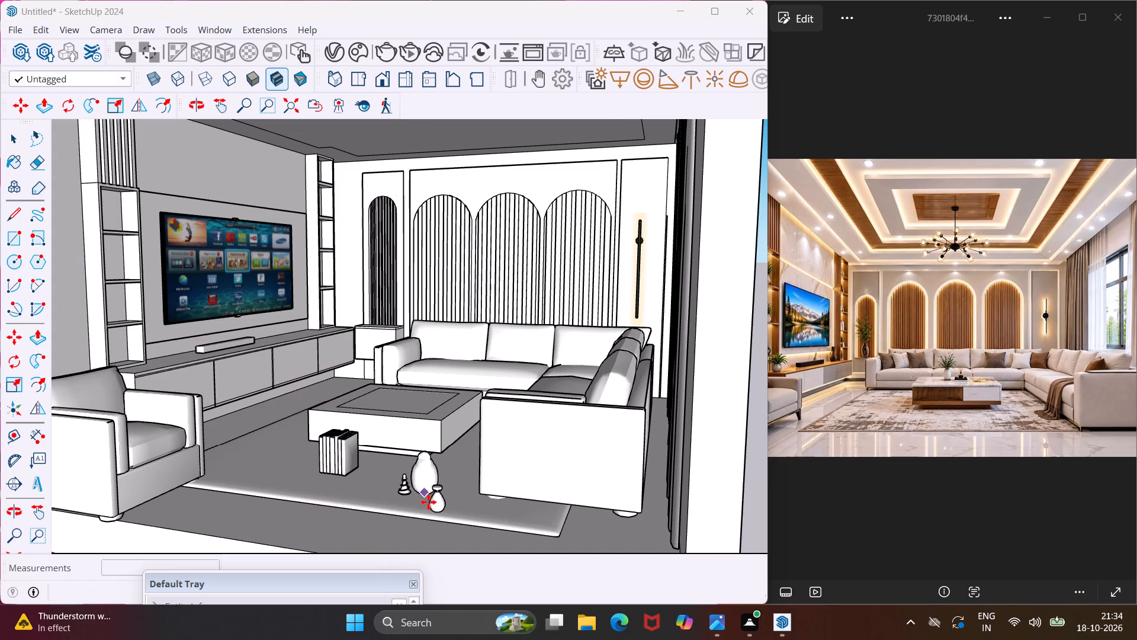
{"action": "left_click", "coordinate": [398, 517]}
{"action": "key", "text": "Escape"}
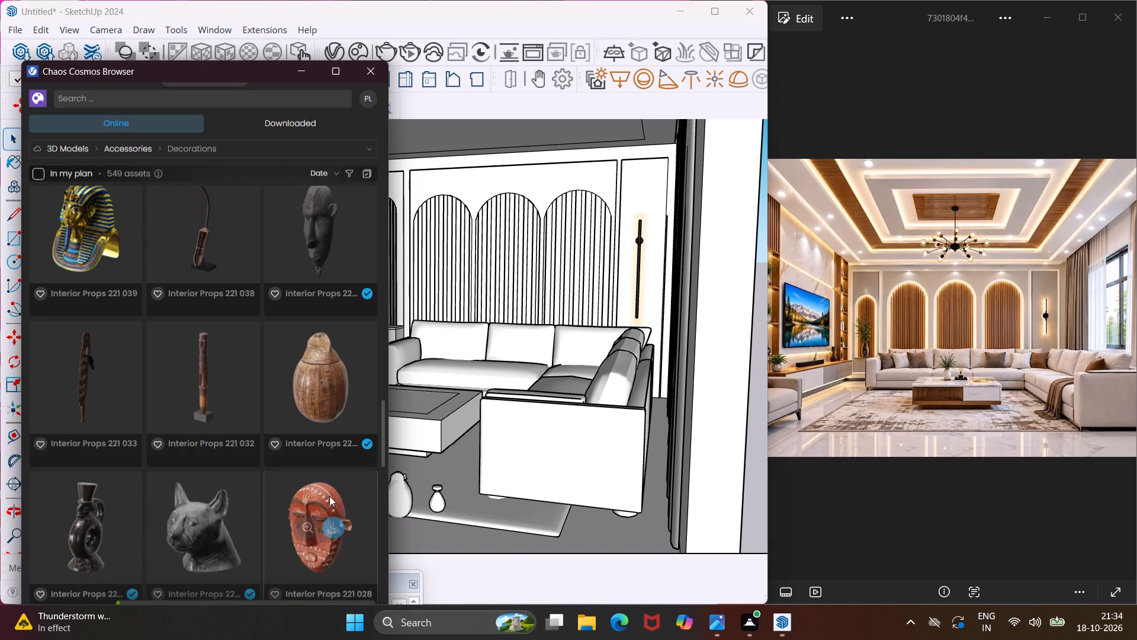
Import the white Hydrogen Wall decoration from Chaos Cosmos and place it on the rug between the books and the wooden jar.
{"action": "scroll", "coordinate": [293, 496], "scroll_direction": "down", "scroll_amount": 5}
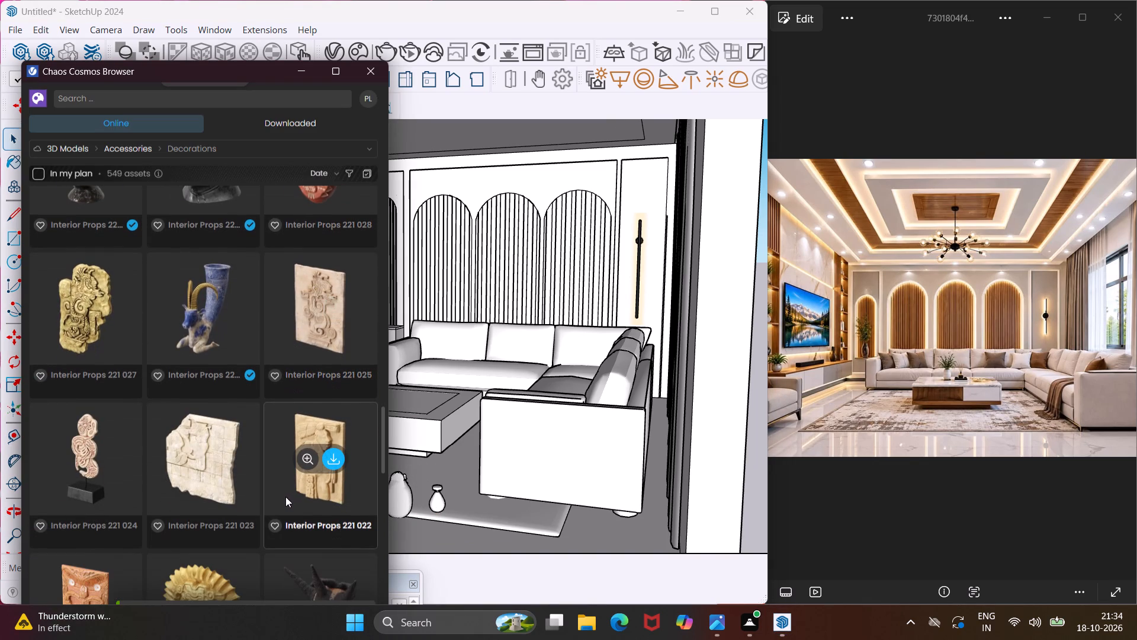
{"action": "scroll", "coordinate": [284, 496], "scroll_direction": "down", "scroll_amount": 3}
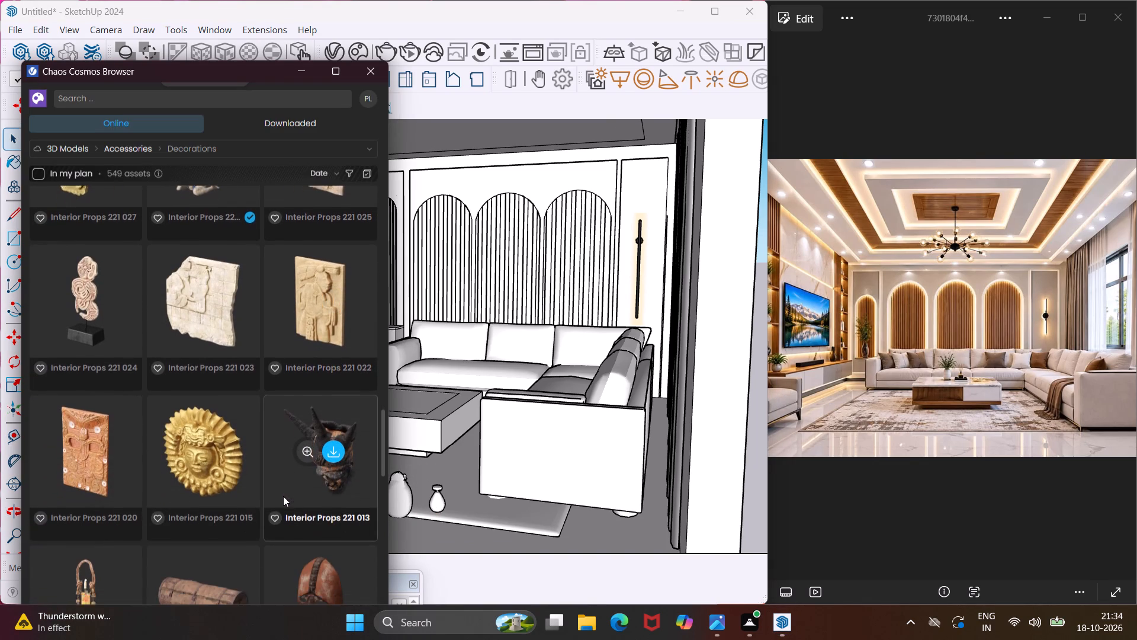
{"action": "scroll", "coordinate": [283, 496], "scroll_direction": "down", "scroll_amount": 4}
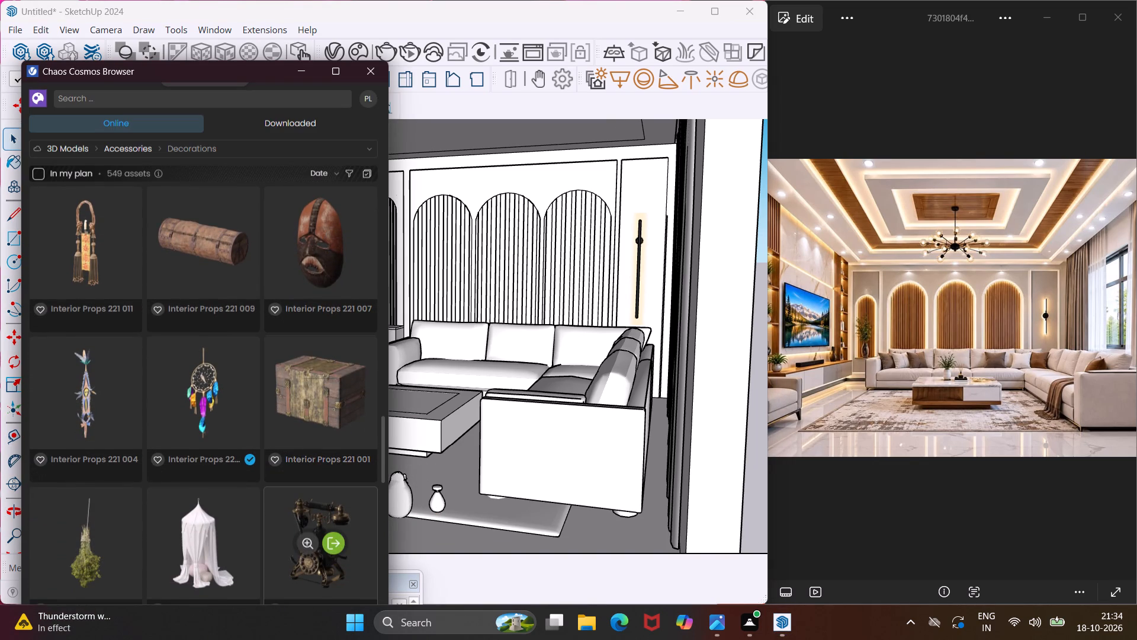
{"action": "scroll", "coordinate": [281, 496], "scroll_direction": "down", "scroll_amount": 7}
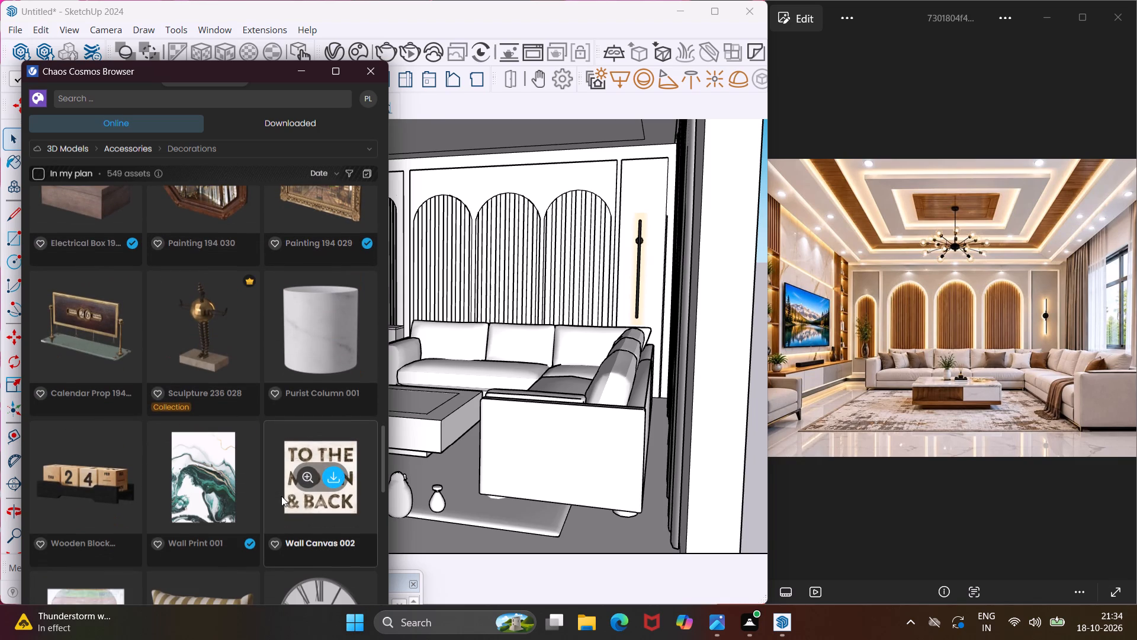
{"action": "scroll", "coordinate": [279, 493], "scroll_direction": "down", "scroll_amount": 6}
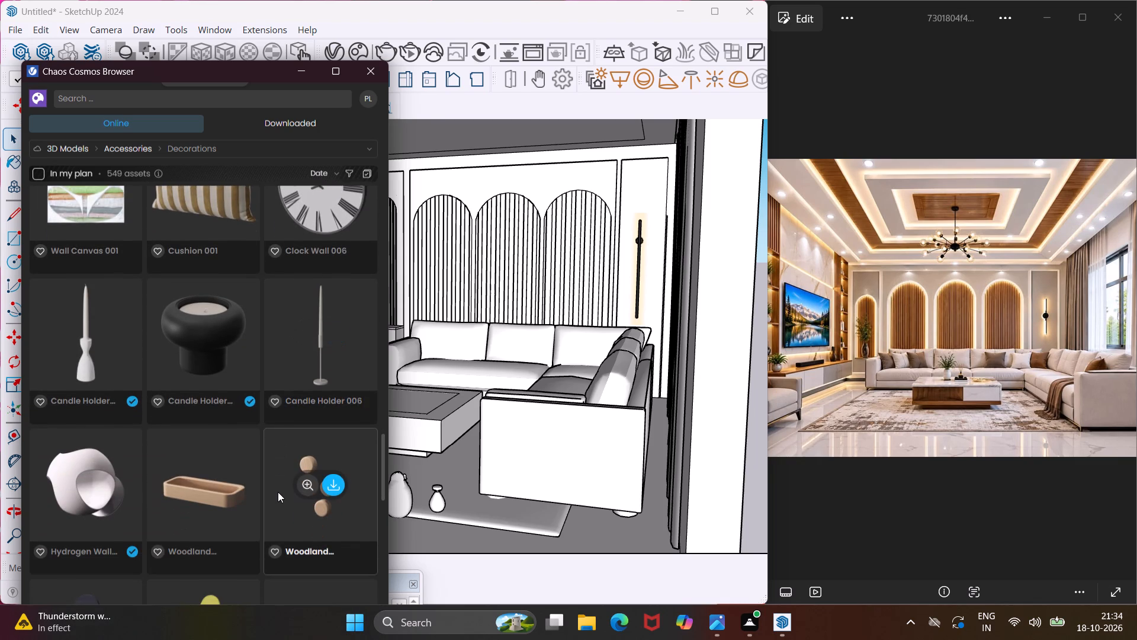
{"action": "scroll", "coordinate": [278, 492], "scroll_direction": "down", "scroll_amount": 1}
{"action": "left_click", "coordinate": [95, 411]}
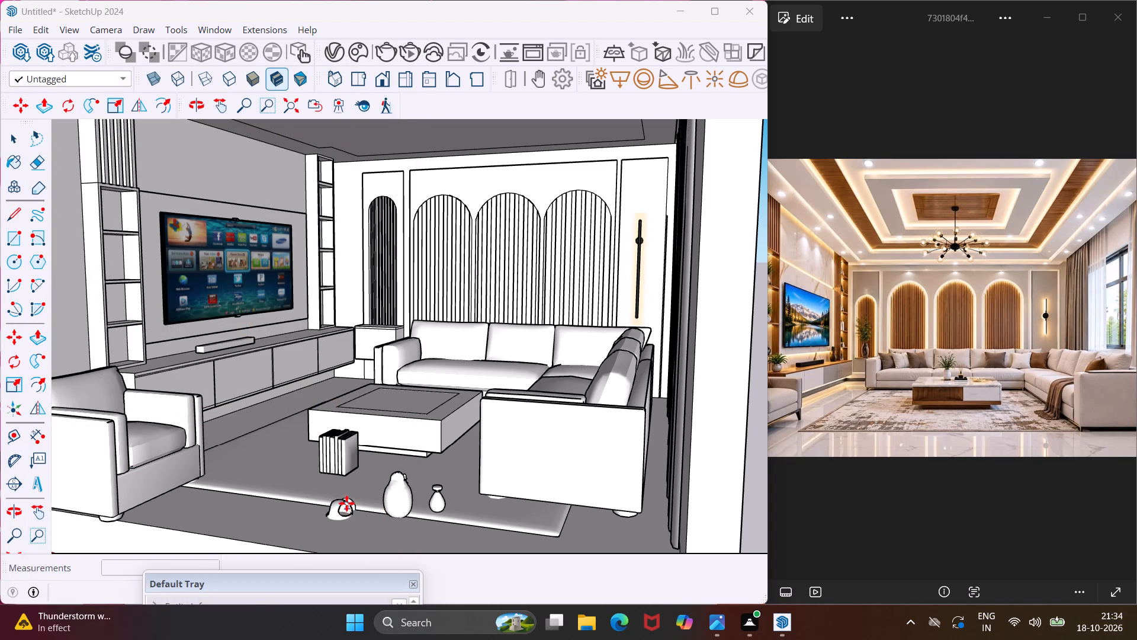
{"action": "left_click", "coordinate": [346, 502]}
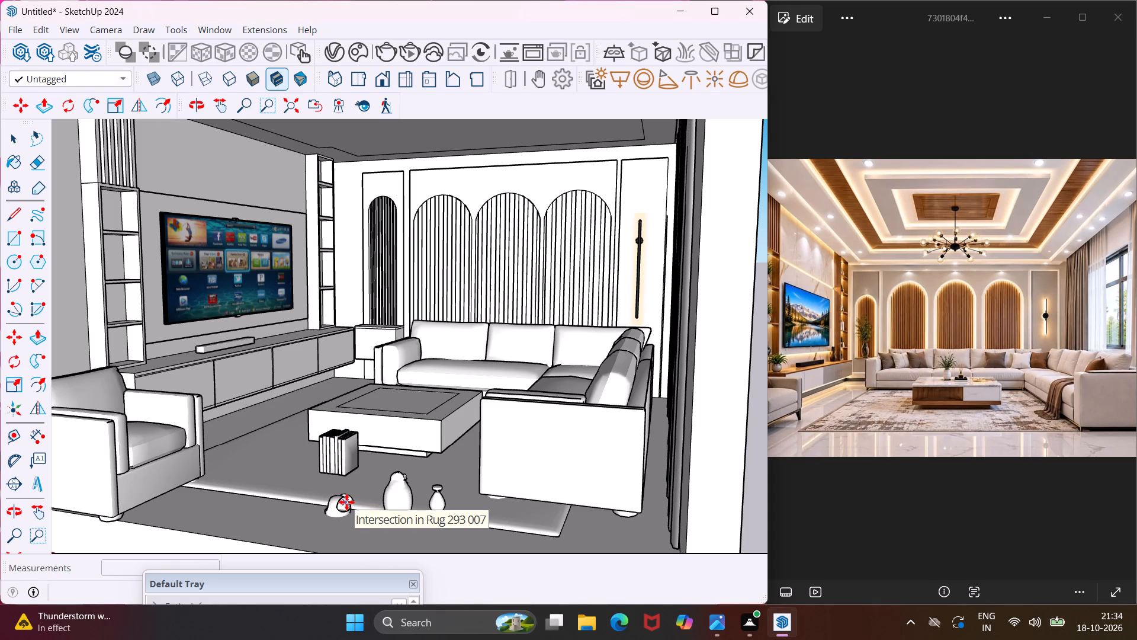
{"action": "key", "text": "Escape"}
Download the Christmas Props 155 013 03 glass baubles and place them near the rug's front edge, beside the Hydrogen decoration.
{"action": "scroll", "coordinate": [275, 482], "scroll_direction": "down", "scroll_amount": 7}
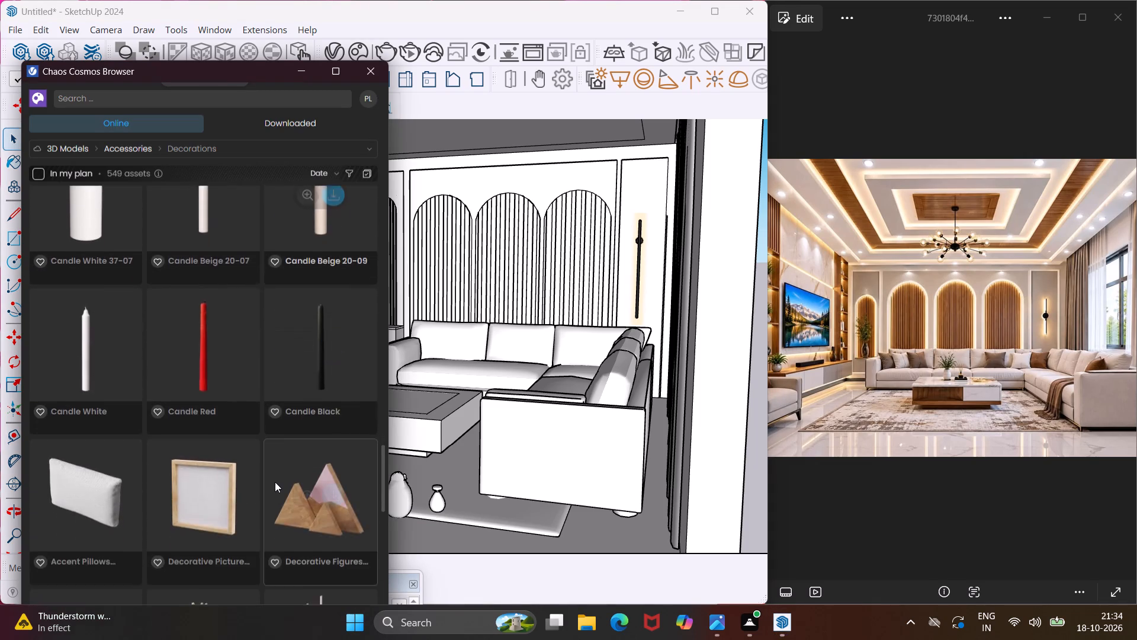
{"action": "scroll", "coordinate": [275, 482], "scroll_direction": "down", "scroll_amount": 4}
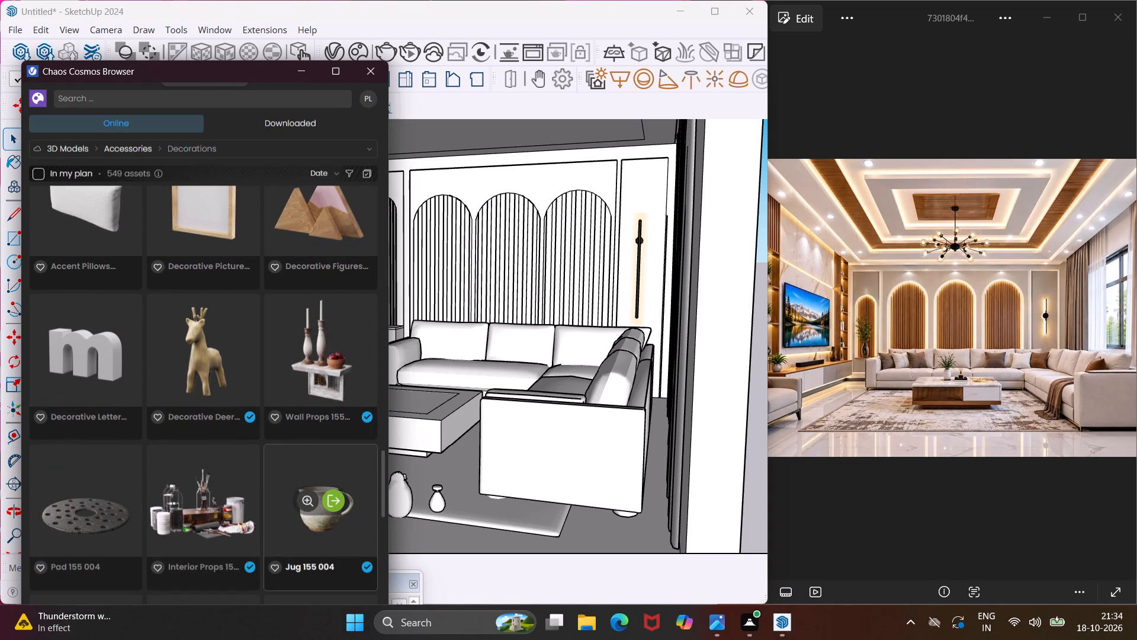
{"action": "scroll", "coordinate": [275, 482], "scroll_direction": "down", "scroll_amount": 2}
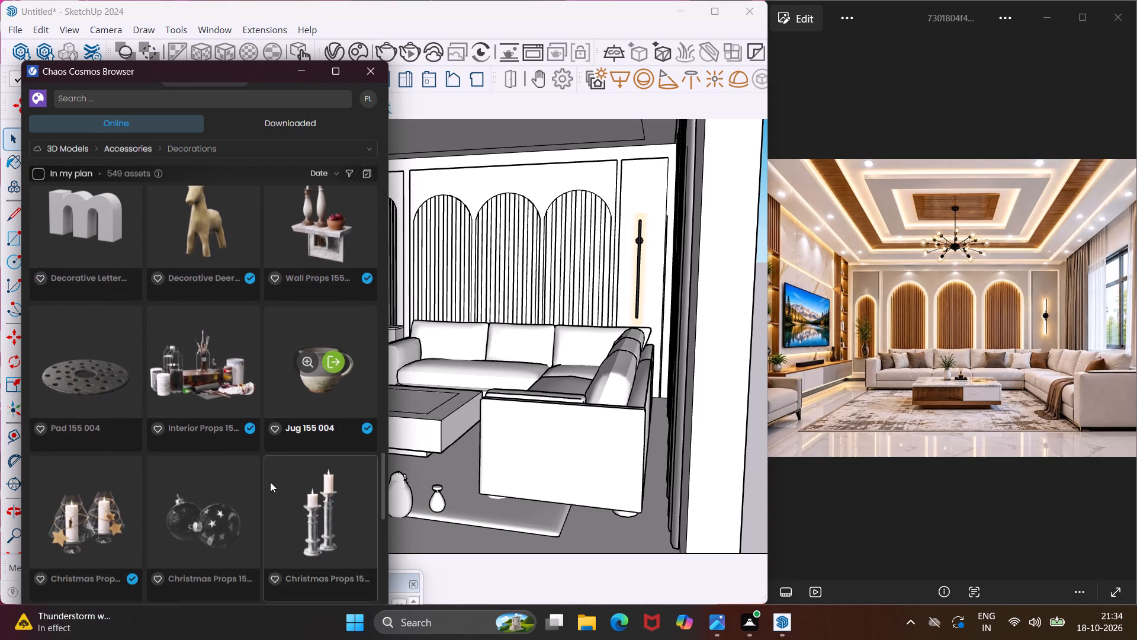
{"action": "scroll", "coordinate": [270, 482], "scroll_direction": "down", "scroll_amount": 1}
{"action": "left_click", "coordinate": [210, 428]}
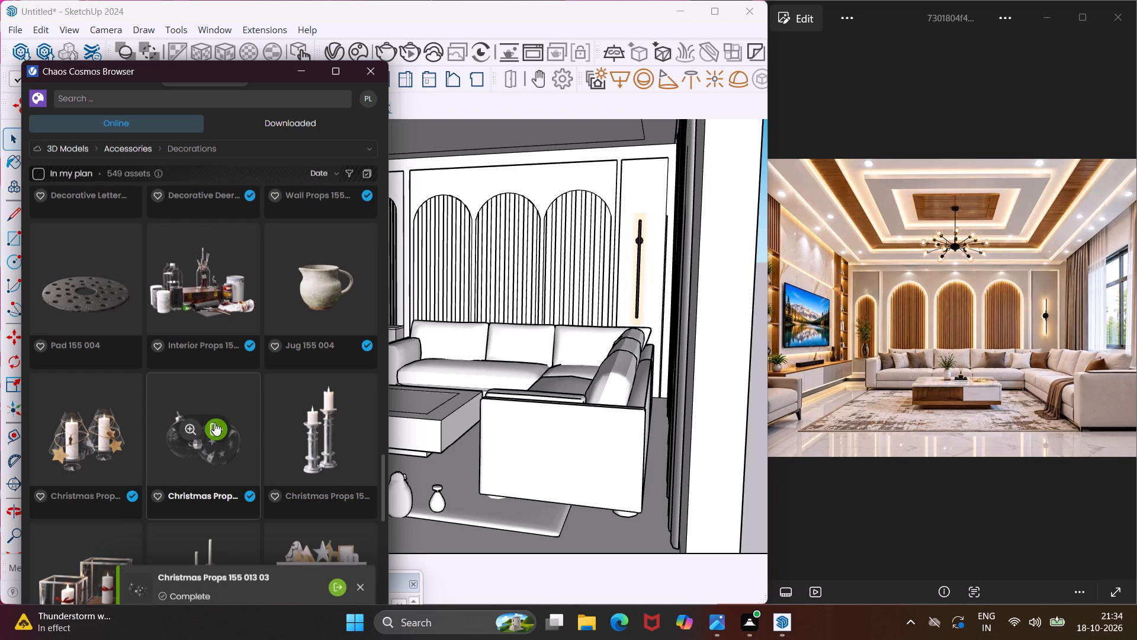
{"action": "left_click", "coordinate": [213, 421]}
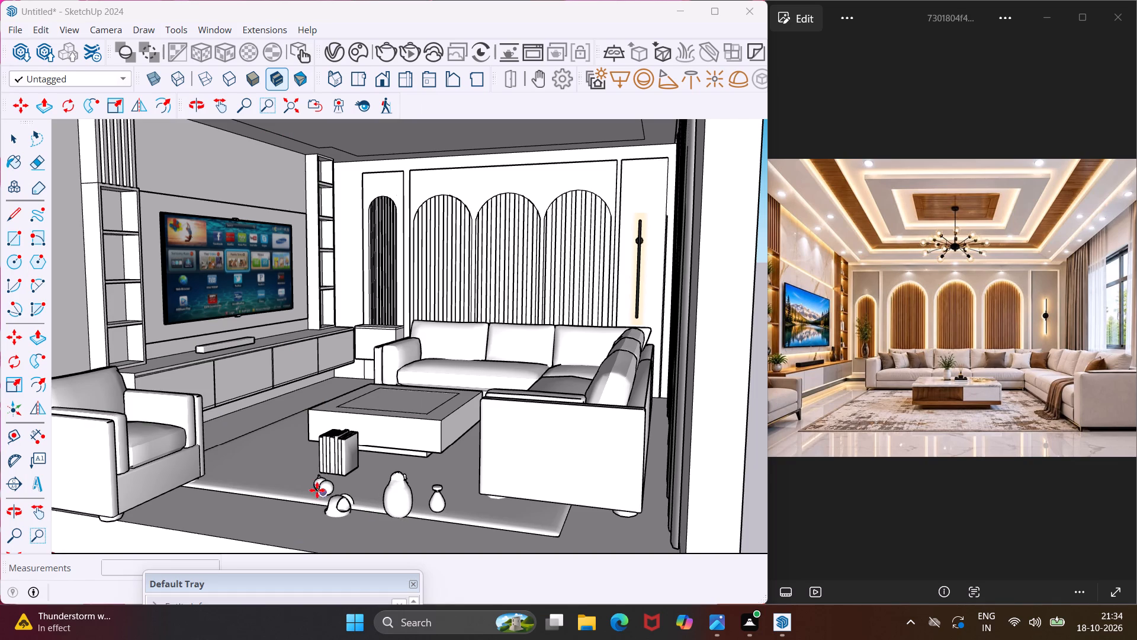
{"action": "left_click", "coordinate": [288, 502]}
{"action": "key", "text": "Escape"}
Import the Interior Props set with the leafy glass vase, candle and teapot, and place it on top of the coffee table.
{"action": "scroll", "coordinate": [262, 487], "scroll_direction": "down", "scroll_amount": 2}
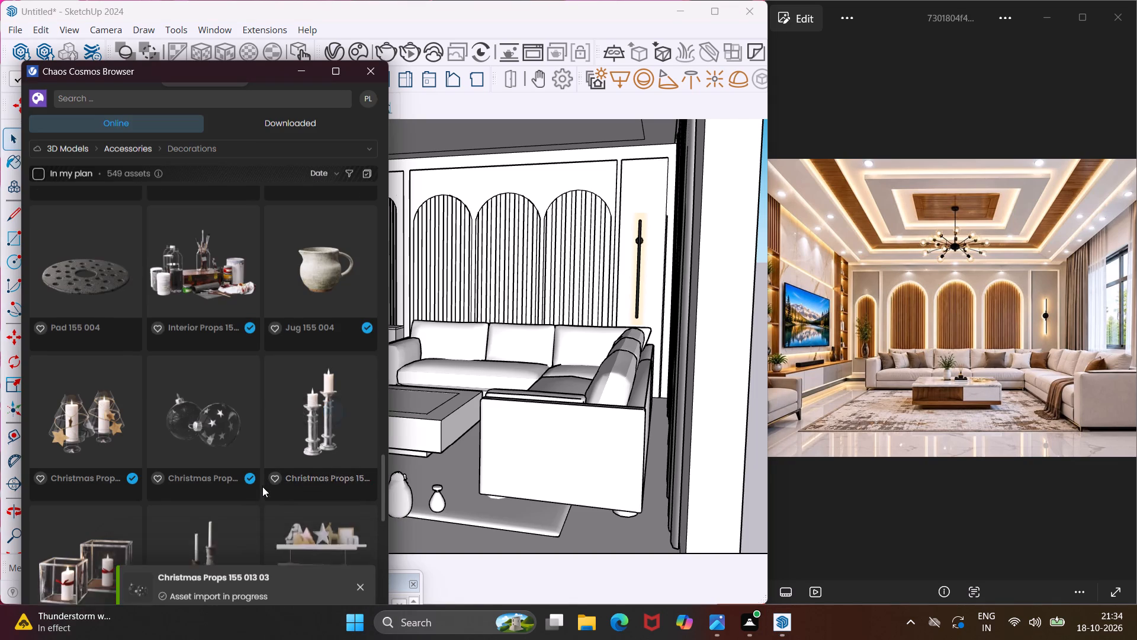
{"action": "scroll", "coordinate": [262, 487], "scroll_direction": "down", "scroll_amount": 3}
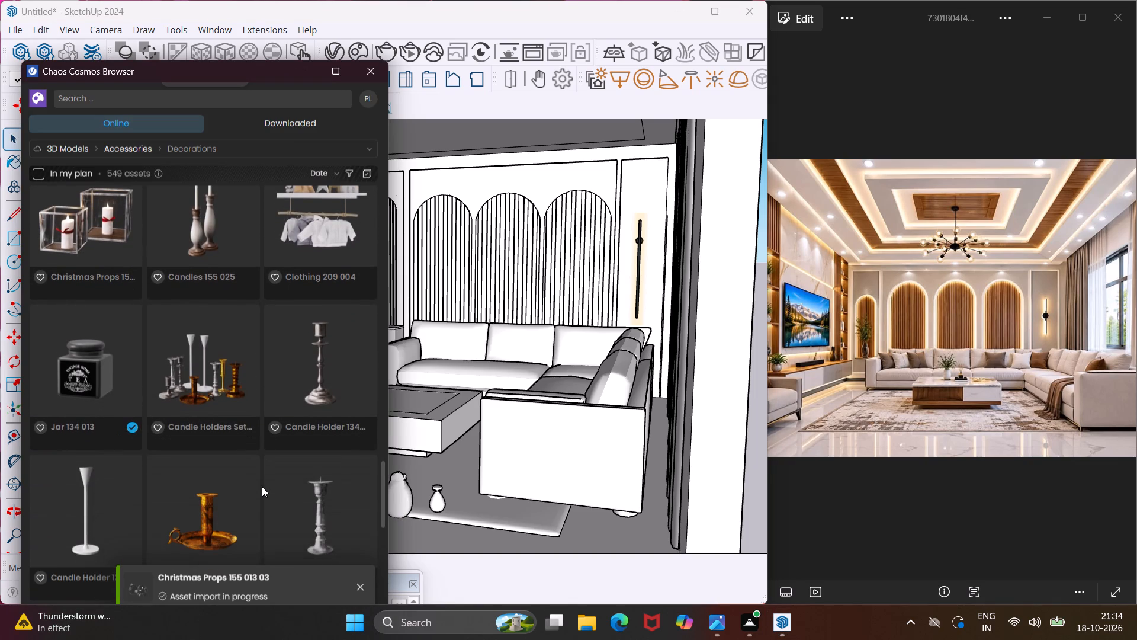
{"action": "scroll", "coordinate": [262, 487], "scroll_direction": "down", "scroll_amount": 4}
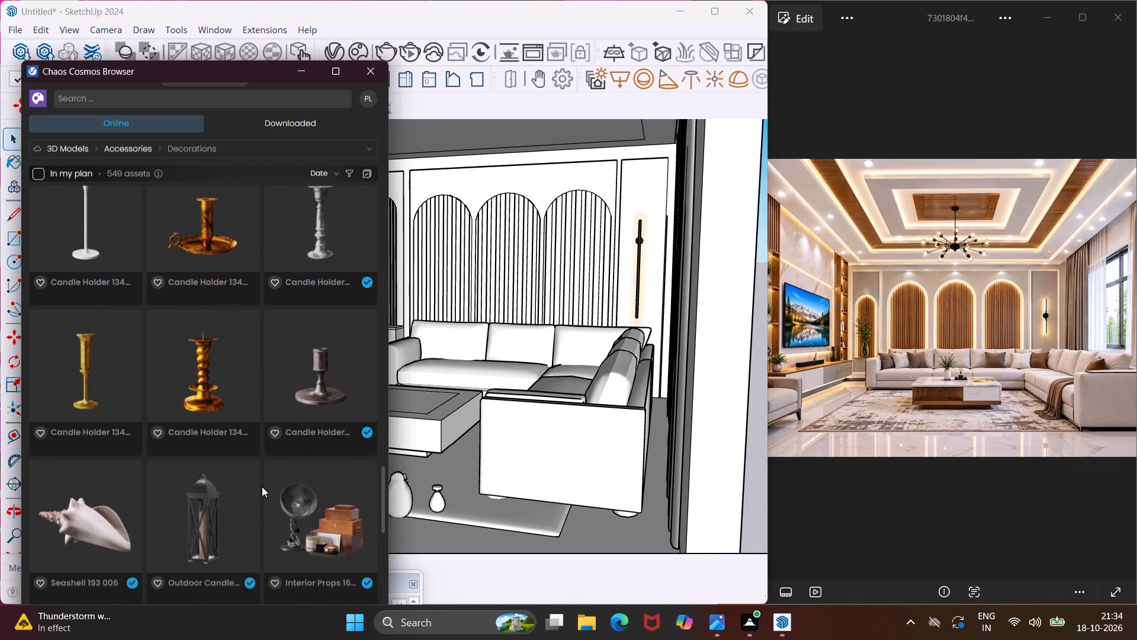
{"action": "scroll", "coordinate": [262, 487], "scroll_direction": "down", "scroll_amount": 3}
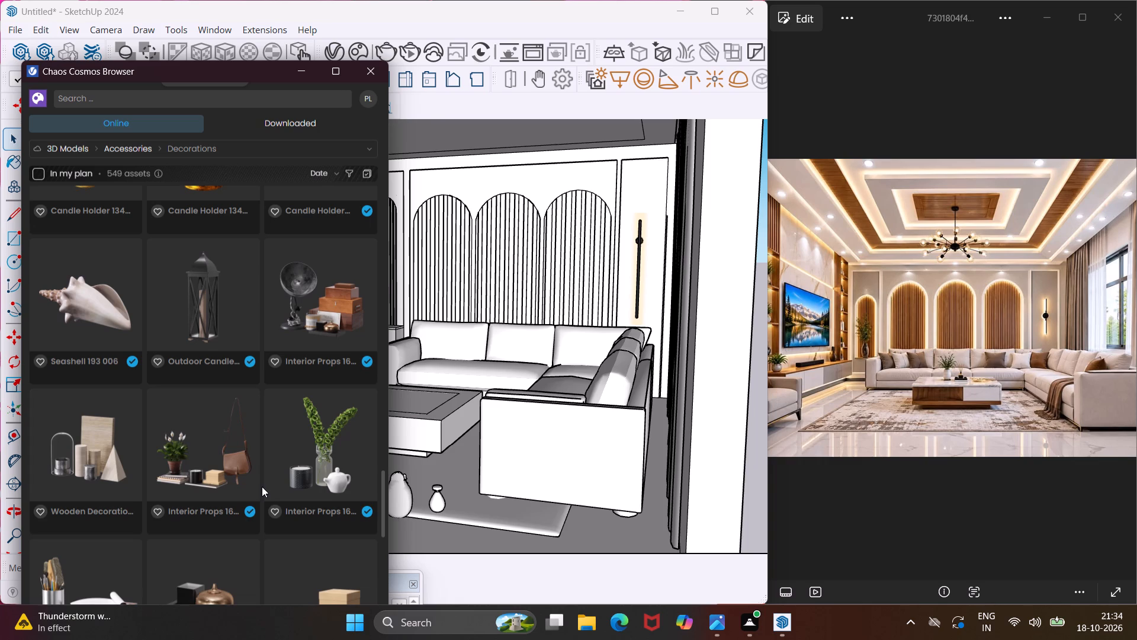
{"action": "scroll", "coordinate": [262, 487], "scroll_direction": "down", "scroll_amount": 1}
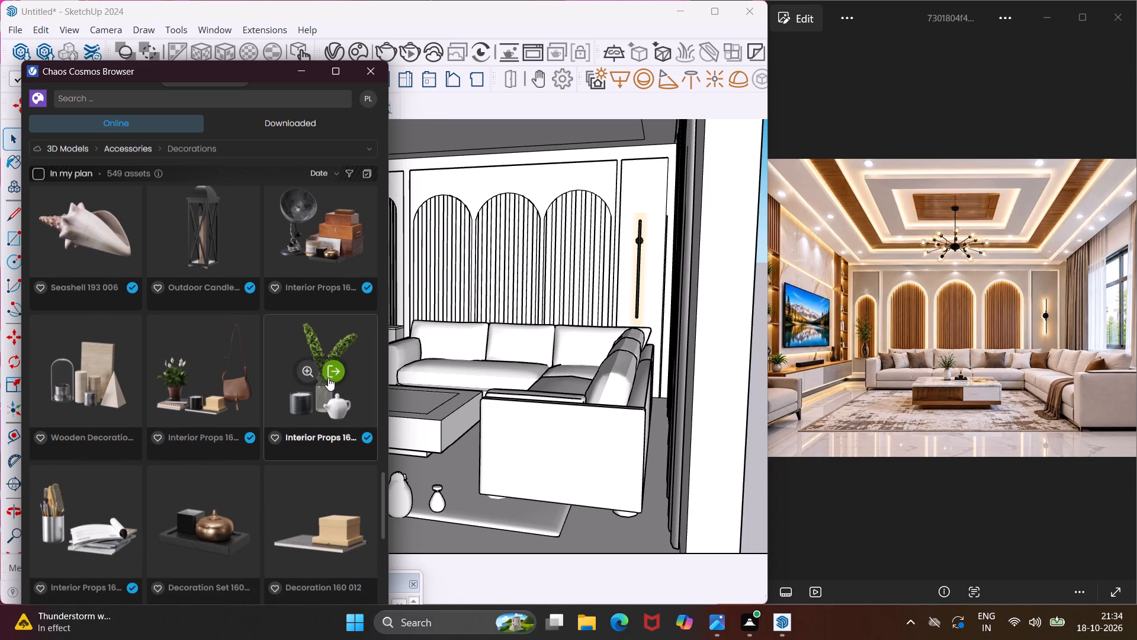
{"action": "left_click", "coordinate": [331, 375]}
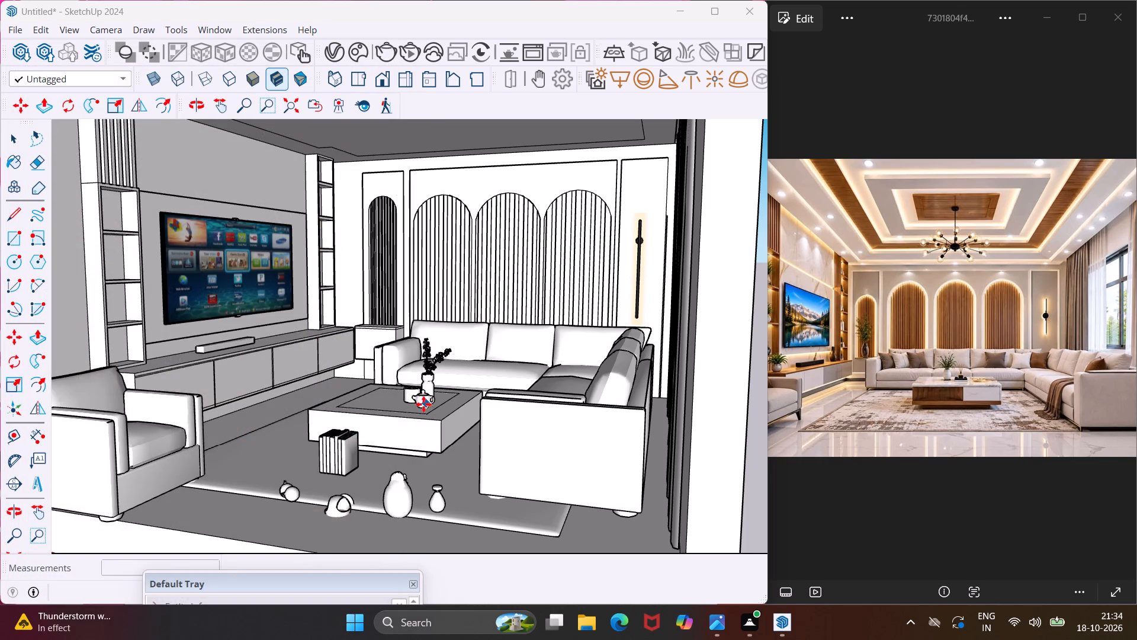
{"action": "scroll", "coordinate": [422, 404], "scroll_direction": "up", "scroll_amount": 3}
{"action": "middle_click_drag", "start_coordinate": [435, 414], "coordinate": [510, 504]}
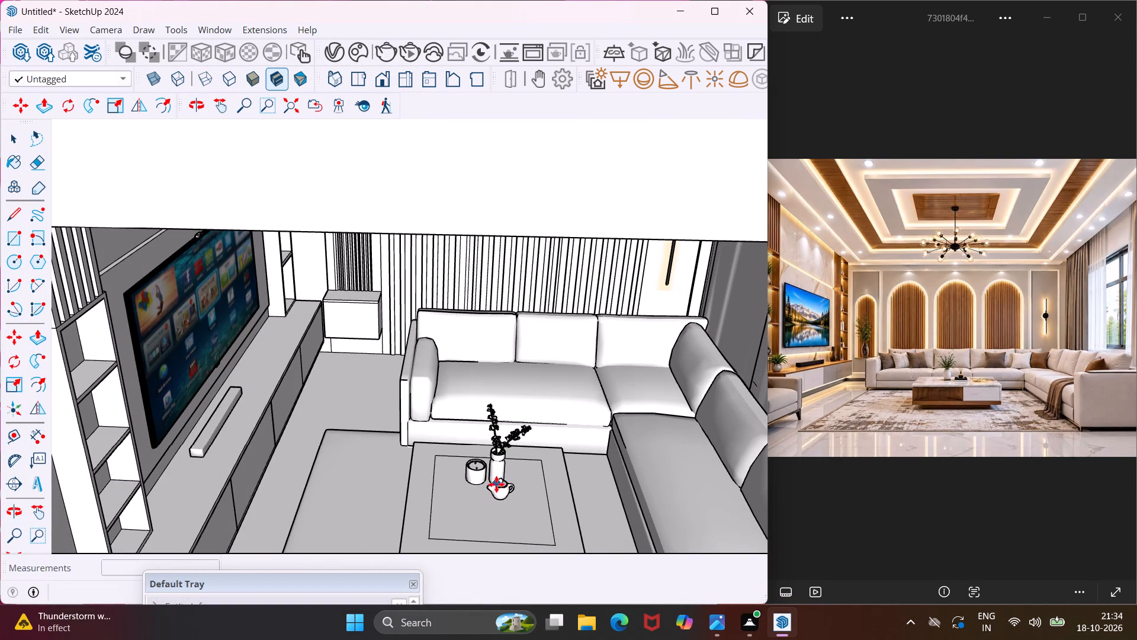
{"action": "left_click", "coordinate": [508, 479]}
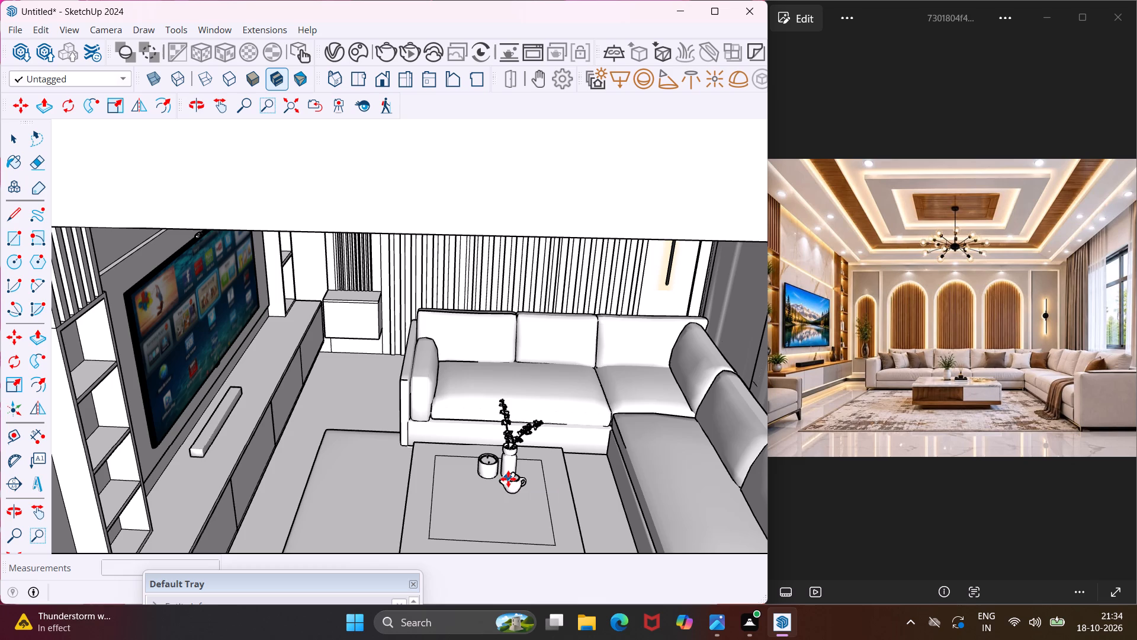
Rotate the vase, candle and teapot set on the coffee table by 90 degrees.
{"action": "key", "text": "Escape"}
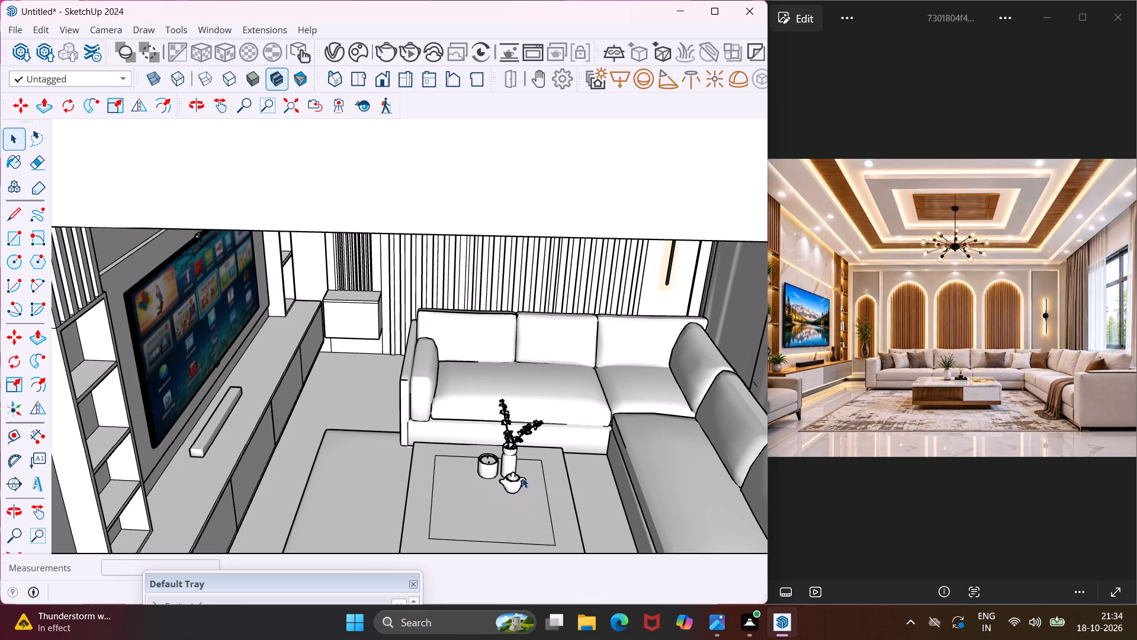
{"action": "left_click", "coordinate": [522, 478]}
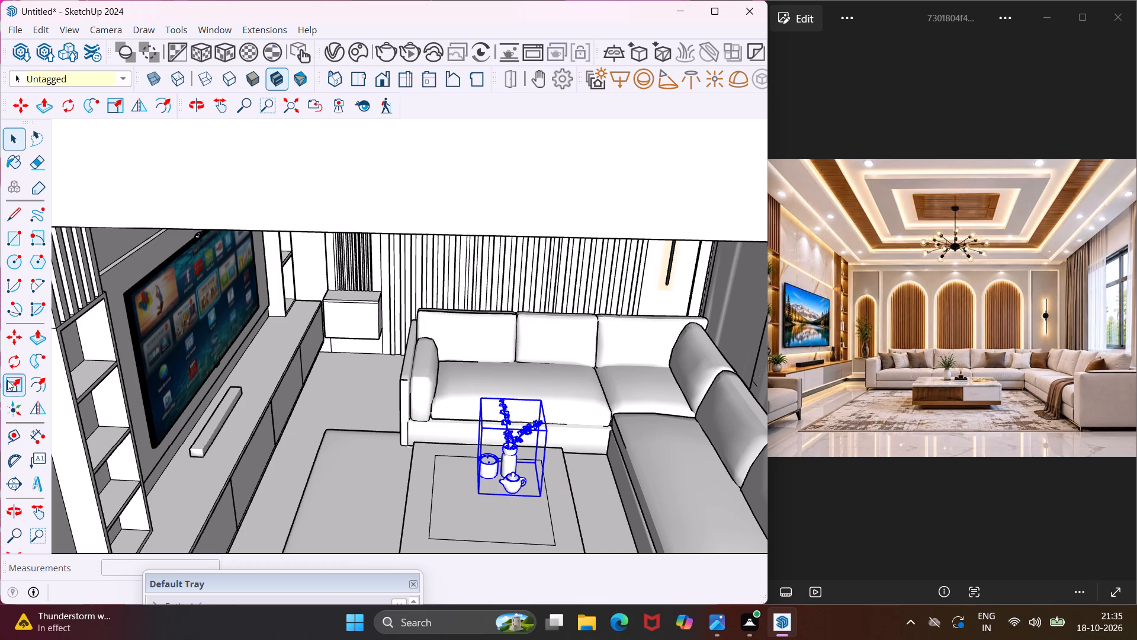
{"action": "left_click", "coordinate": [17, 372]}
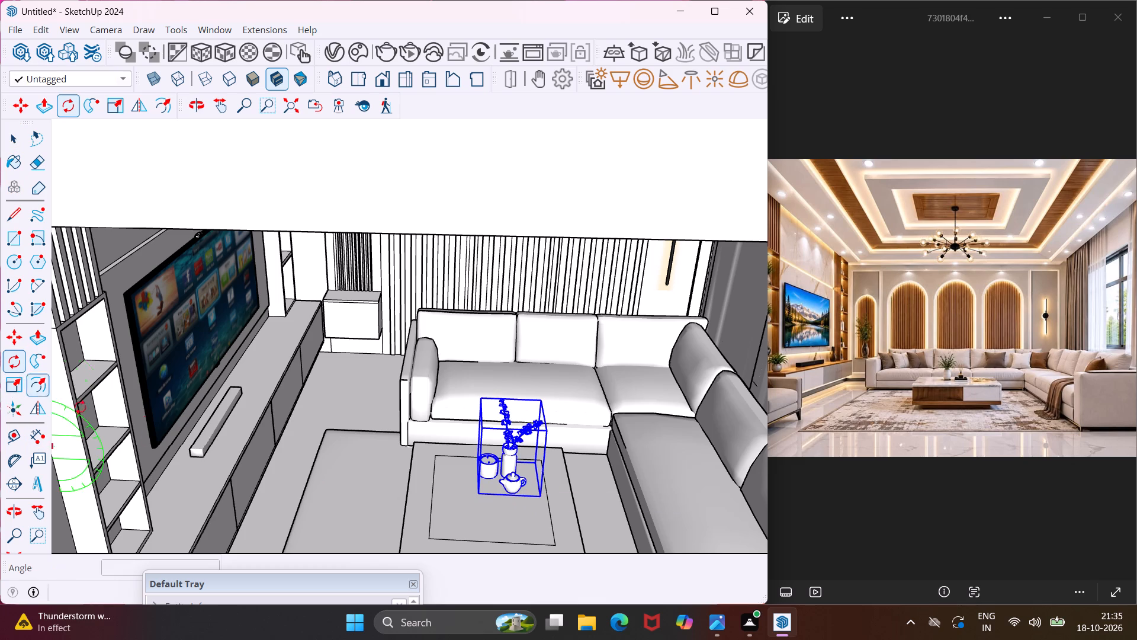
{"action": "scroll", "coordinate": [440, 496], "scroll_direction": "down", "scroll_amount": 3}
{"action": "left_click", "coordinate": [477, 513]}
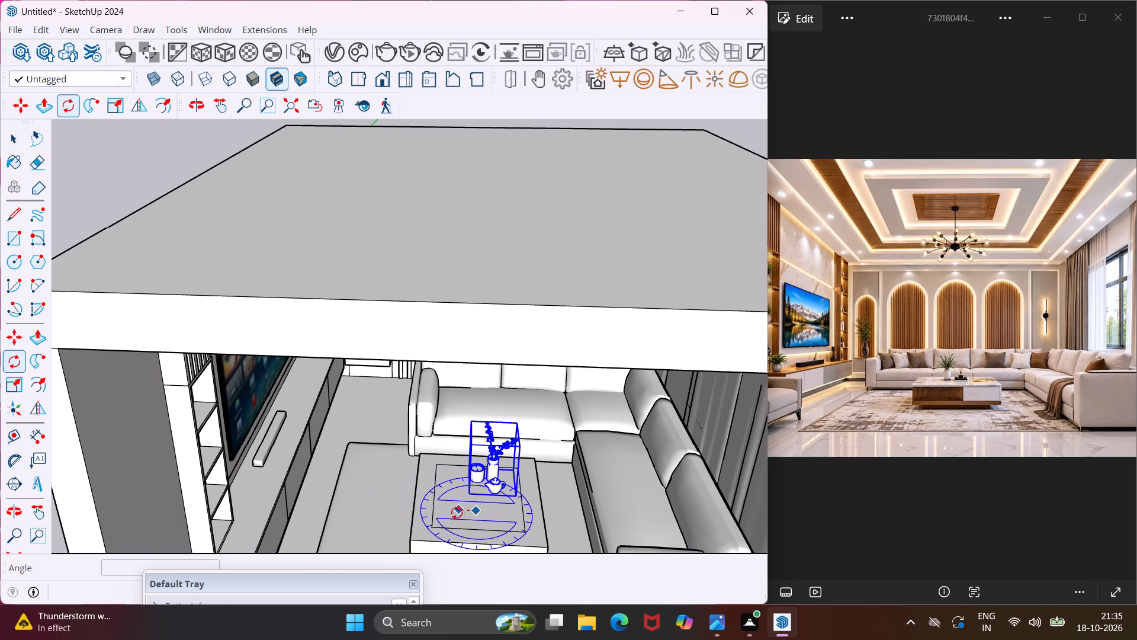
{"action": "left_click", "coordinate": [452, 512]}
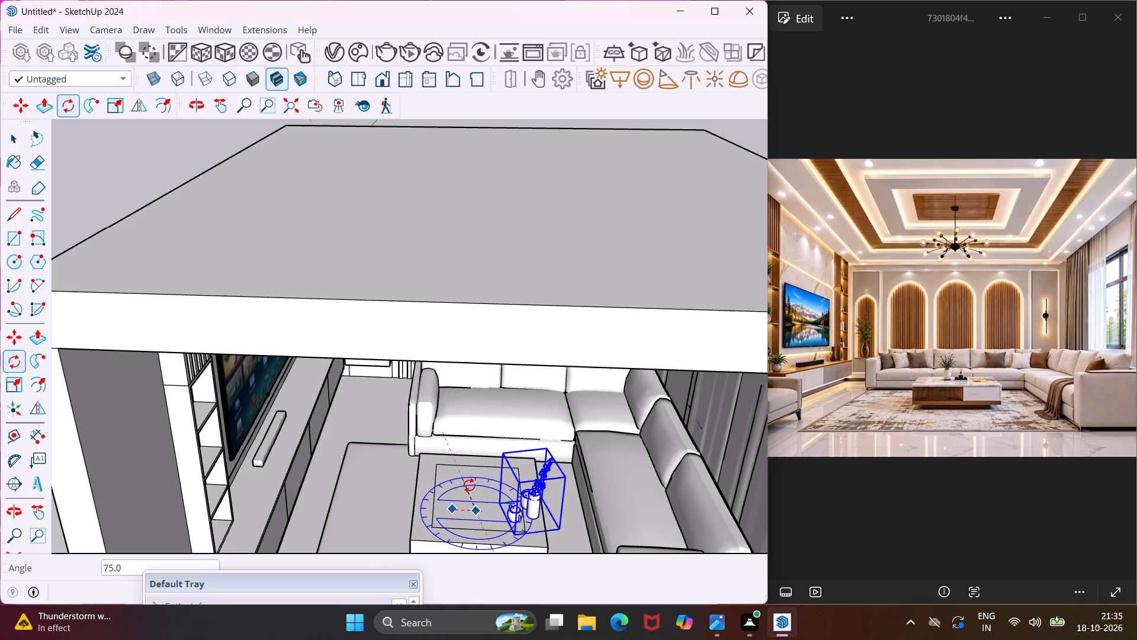
{"action": "type", "text": "90"}
{"action": "key", "text": "Return"}
Move the vase, candle and teapot set back onto the coffee table's far half, finishing with a shift of about 1' toward the TV side.
{"action": "scroll", "coordinate": [470, 485], "scroll_direction": "down", "scroll_amount": 3}
{"action": "middle_click_drag", "start_coordinate": [471, 485], "coordinate": [480, 414]}
{"action": "key", "text": "m"}
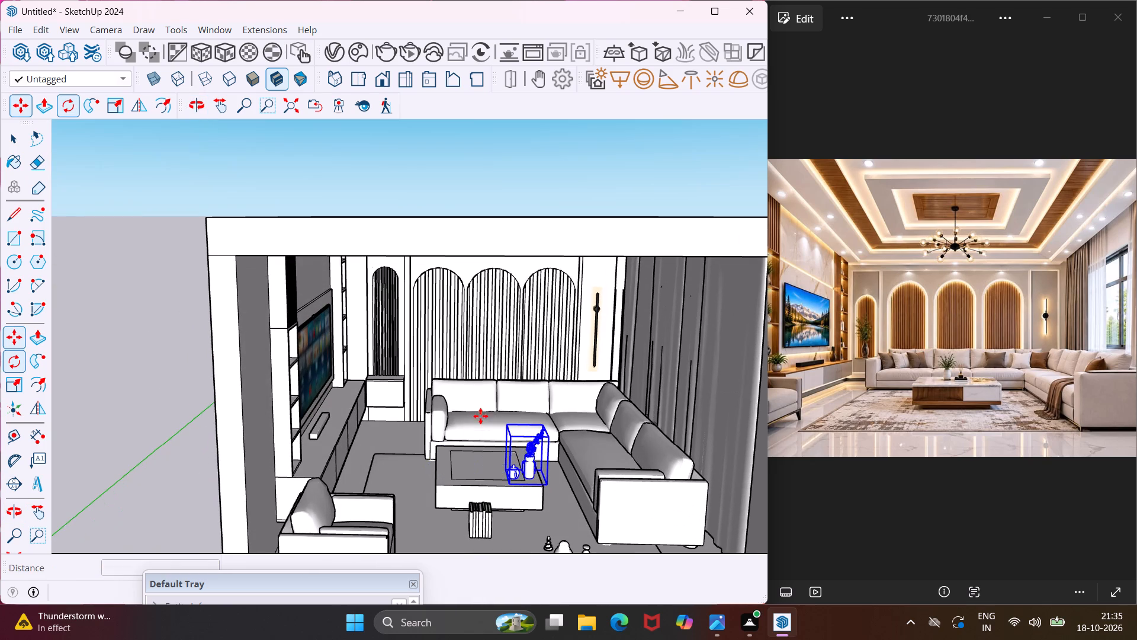
{"action": "scroll", "coordinate": [481, 472], "scroll_direction": "up", "scroll_amount": 8}
{"action": "left_click", "coordinate": [502, 487]}
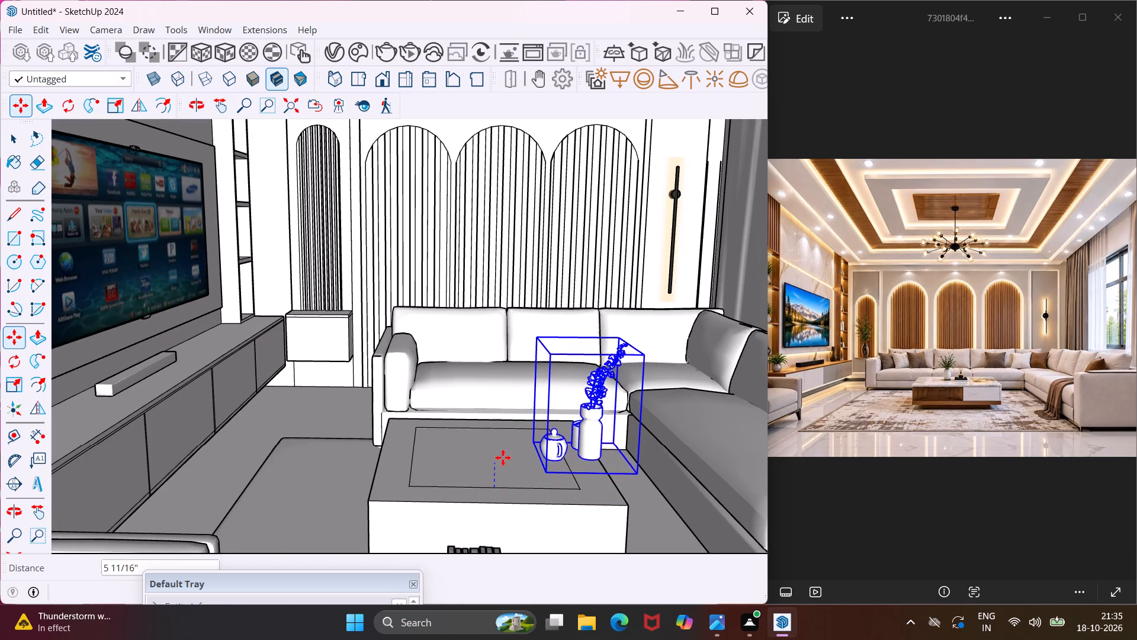
{"action": "middle_click_drag", "start_coordinate": [500, 453], "coordinate": [463, 439]}
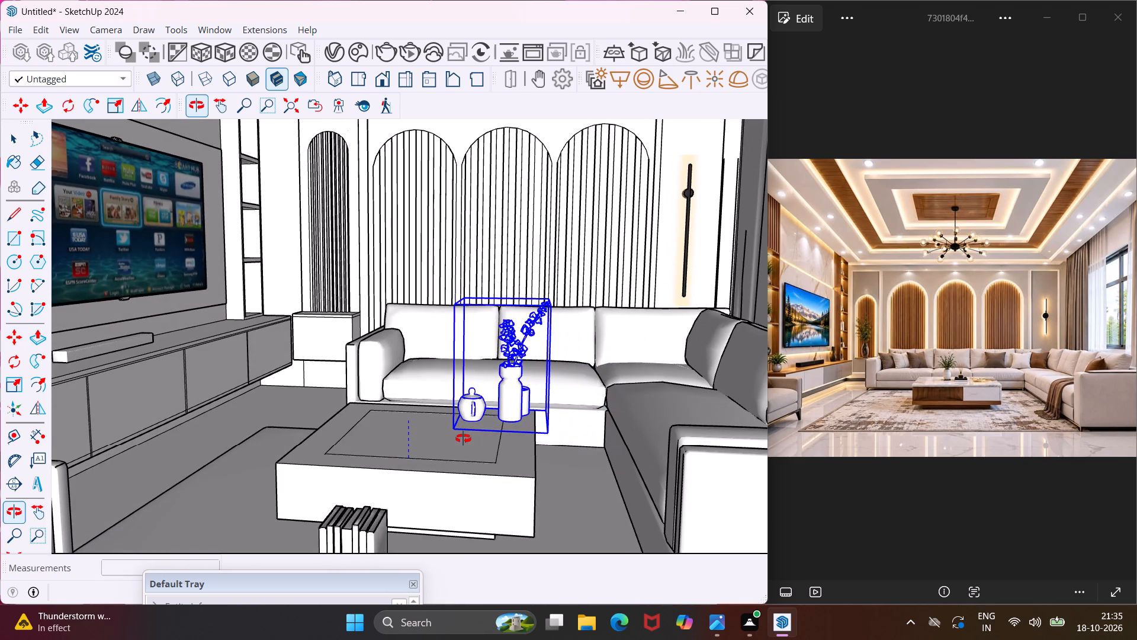
{"action": "middle_click_drag", "start_coordinate": [463, 439], "coordinate": [515, 485]}
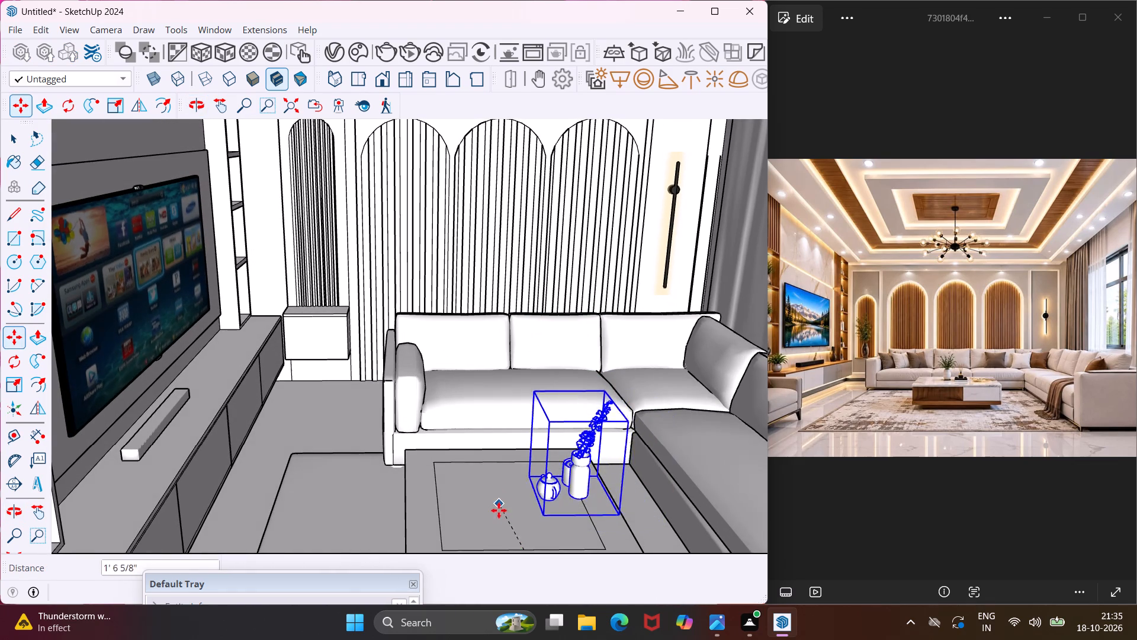
{"action": "left_click", "coordinate": [510, 494]}
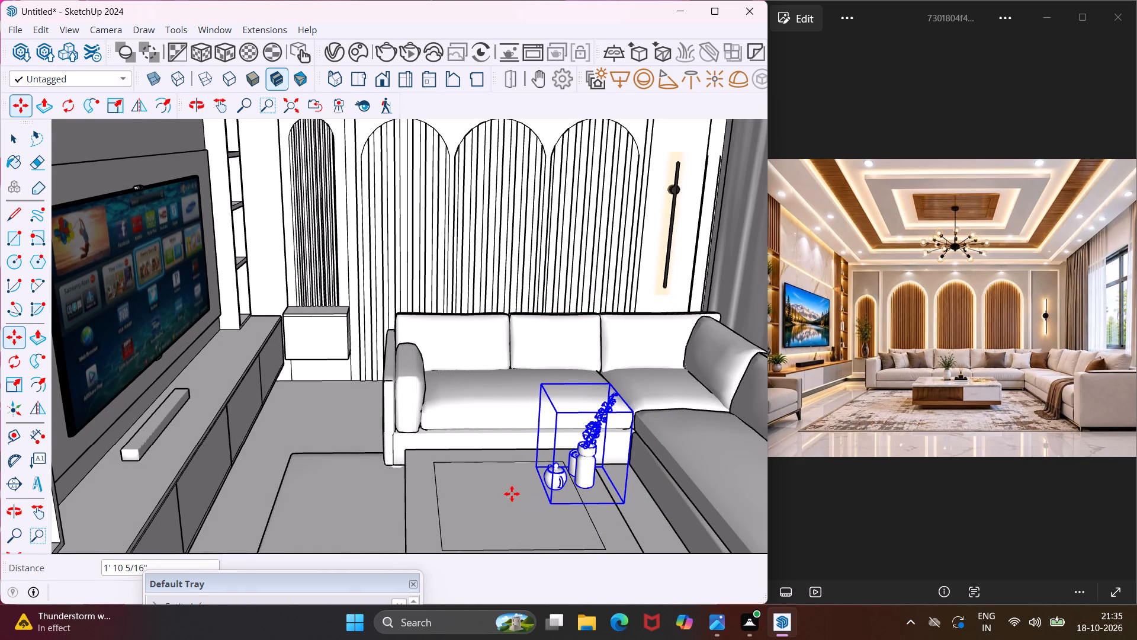
{"action": "left_click", "coordinate": [566, 526]}
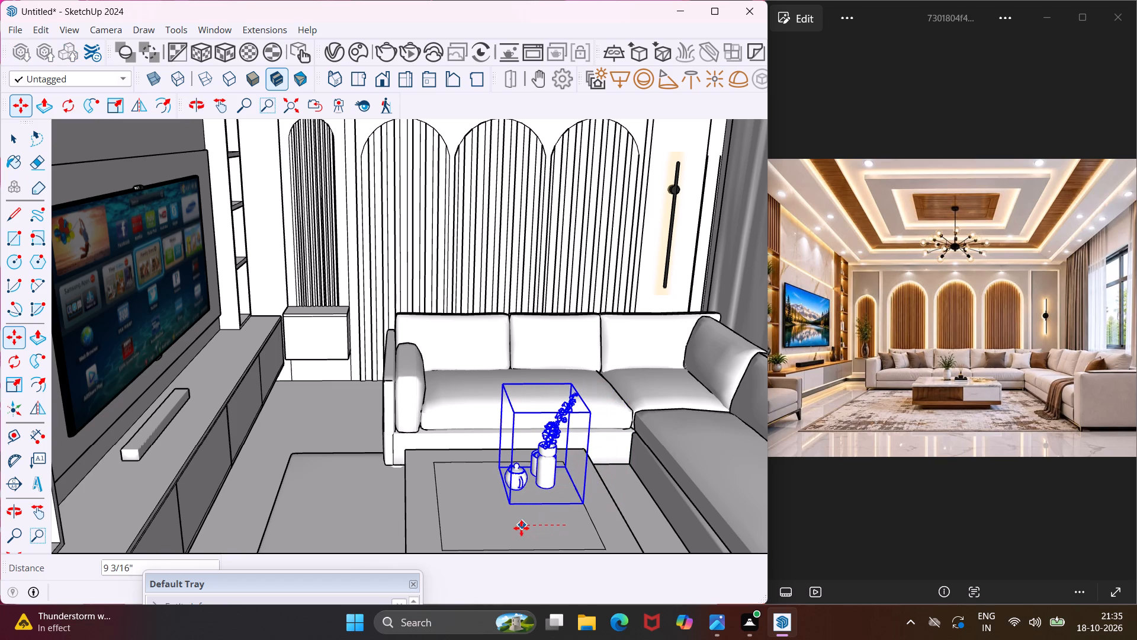
{"action": "left_click", "coordinate": [517, 528]}
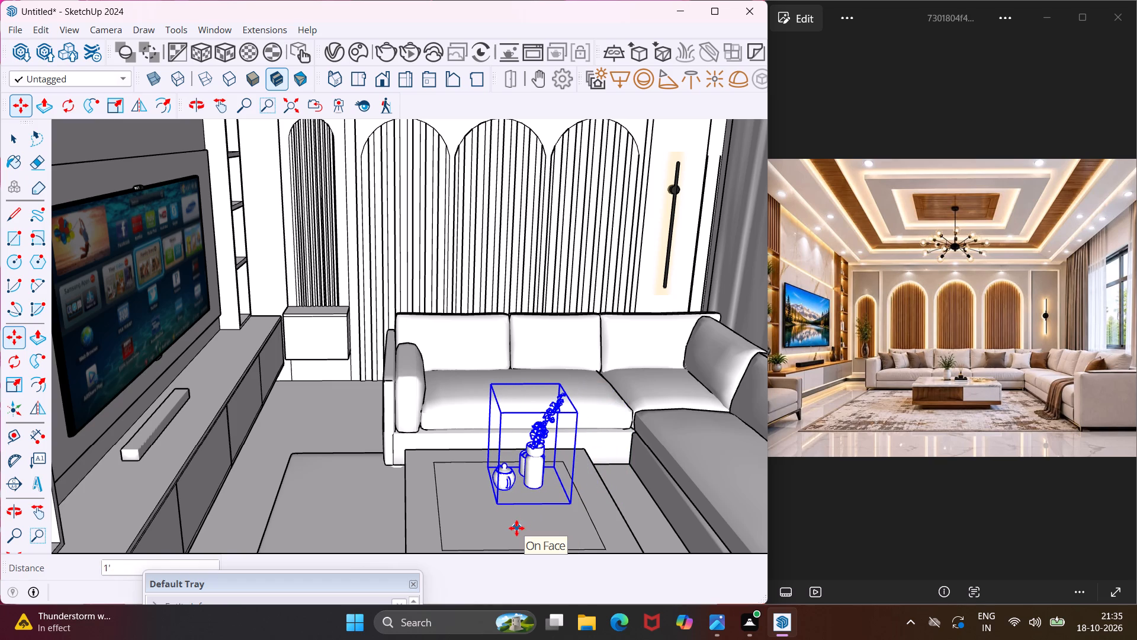
{"action": "key", "text": "Escape"}
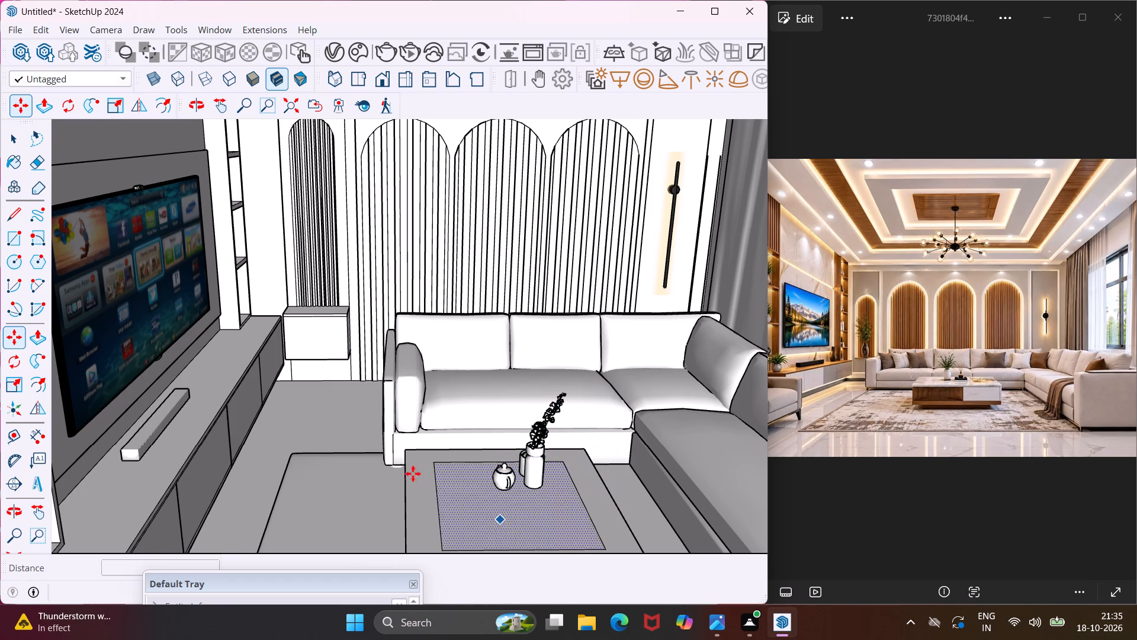
Download Tree Decoration 83-10 from the Chaos Cosmos decorations and place it on the rug between the TV unit and the coffee table.
{"action": "left_click", "coordinate": [367, 49]}
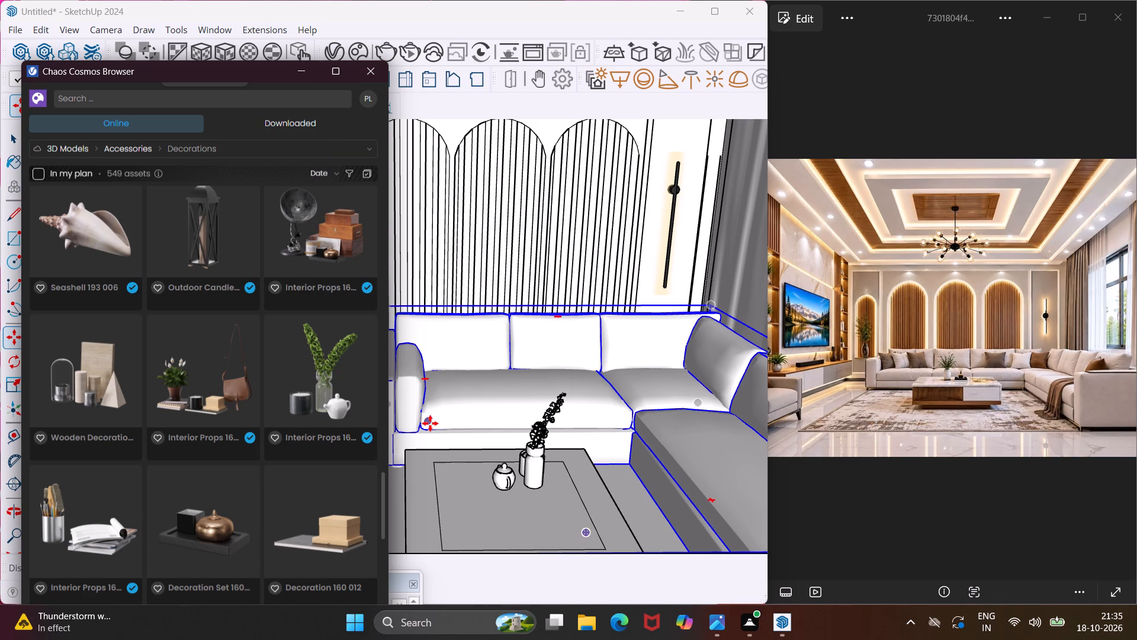
{"action": "scroll", "coordinate": [242, 360], "scroll_direction": "down", "scroll_amount": 6}
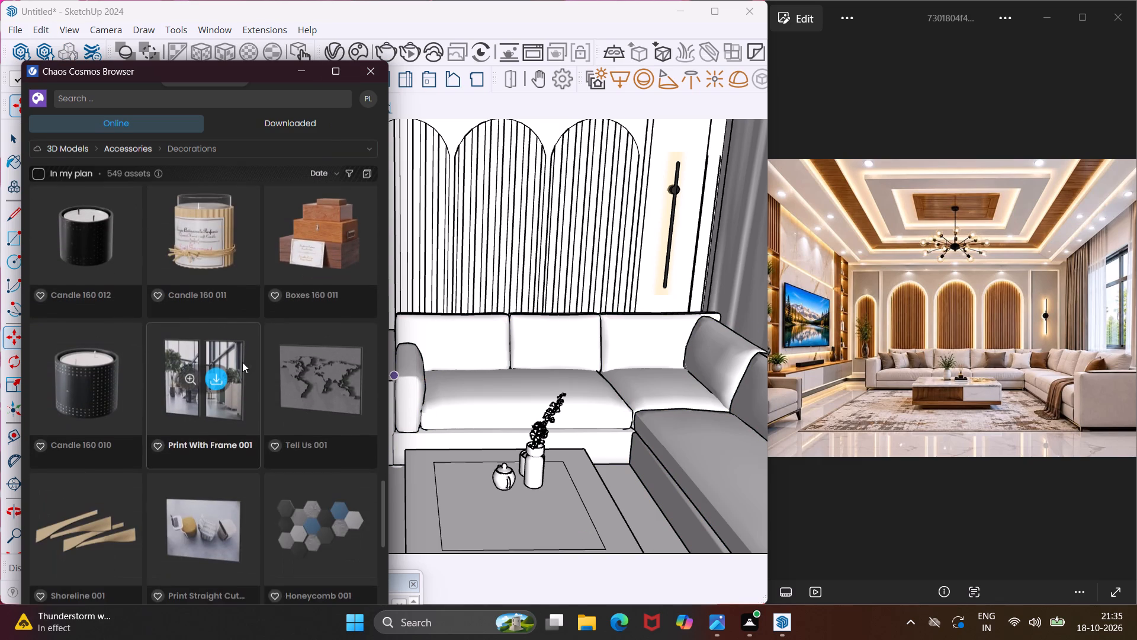
{"action": "scroll", "coordinate": [242, 362], "scroll_direction": "down", "scroll_amount": 7}
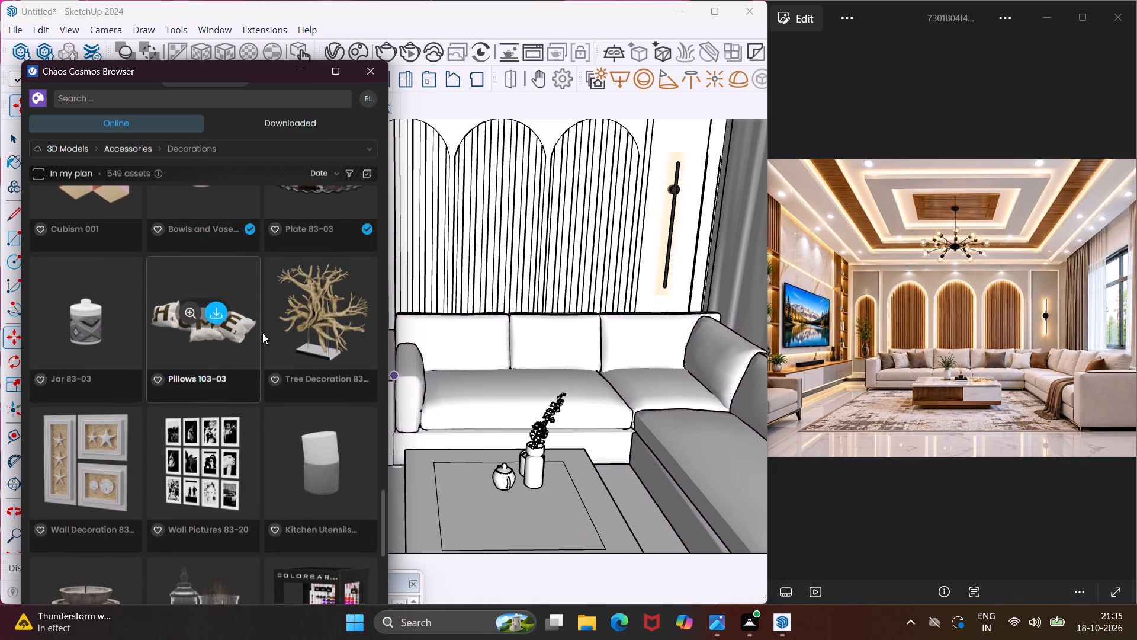
{"action": "left_click", "coordinate": [336, 310]}
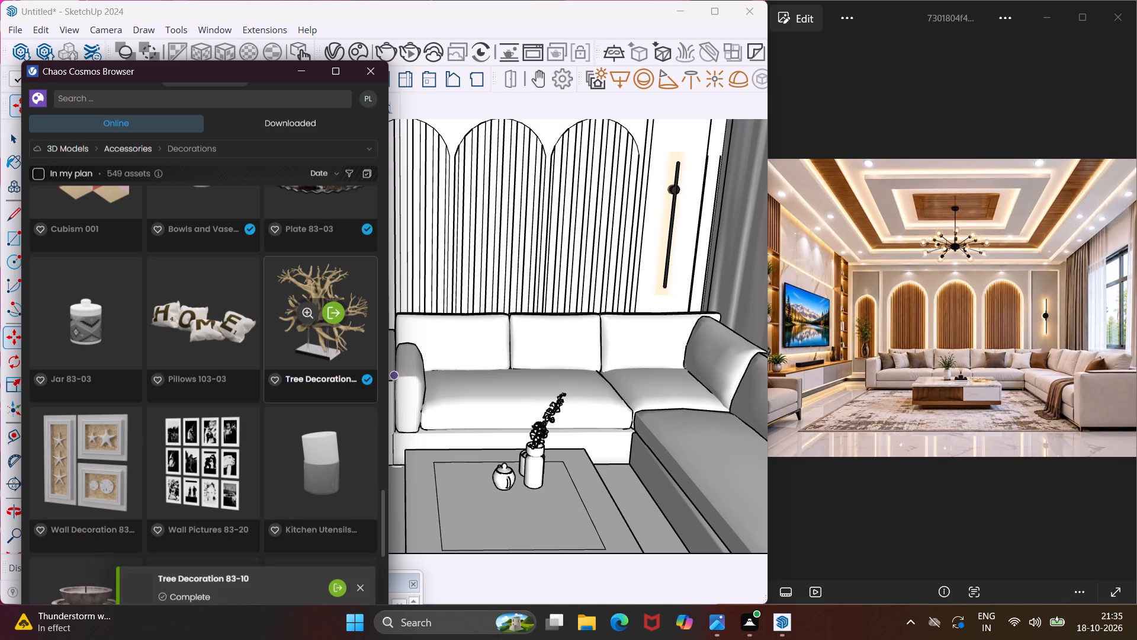
{"action": "scroll", "coordinate": [324, 289], "scroll_direction": "up", "scroll_amount": 2}
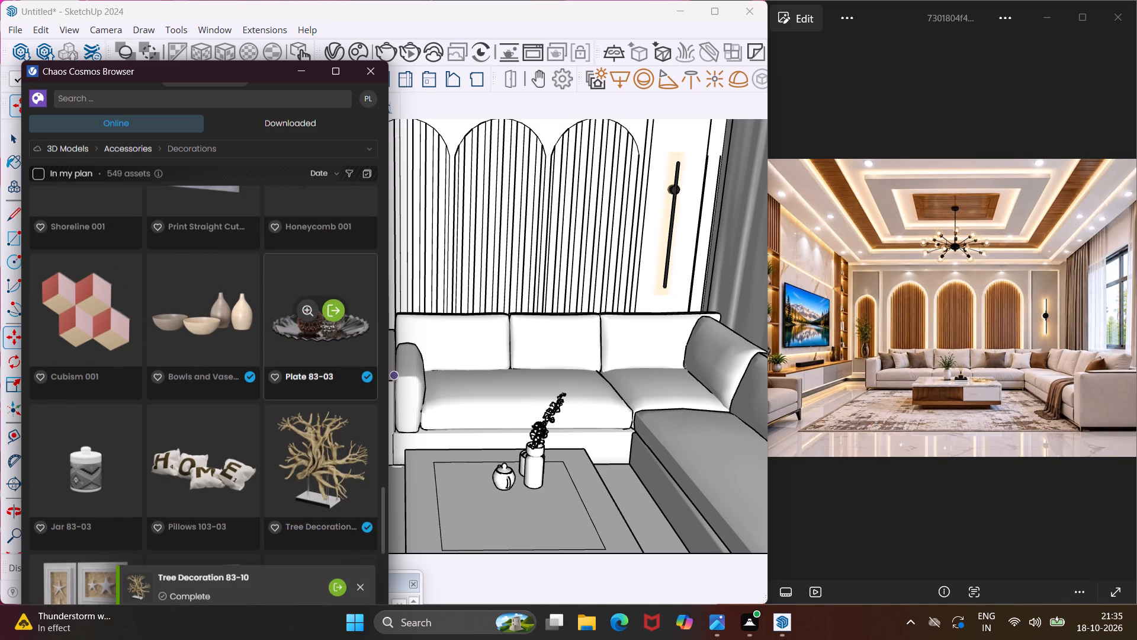
{"action": "scroll", "coordinate": [302, 364], "scroll_direction": "up", "scroll_amount": 1}
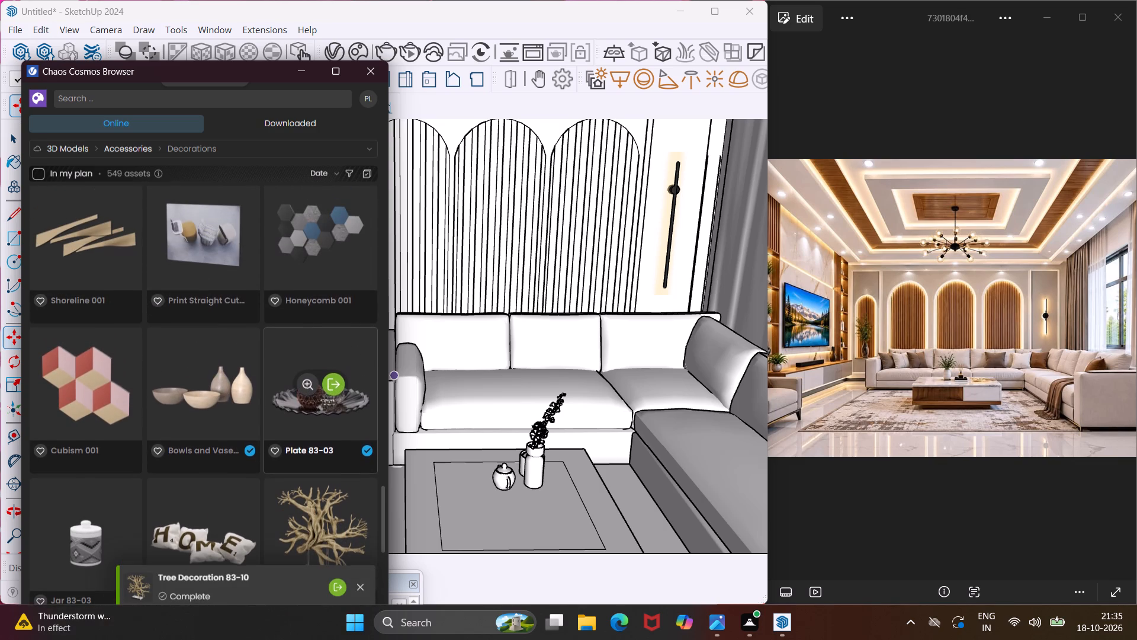
{"action": "scroll", "coordinate": [302, 364], "scroll_direction": "down", "scroll_amount": 1}
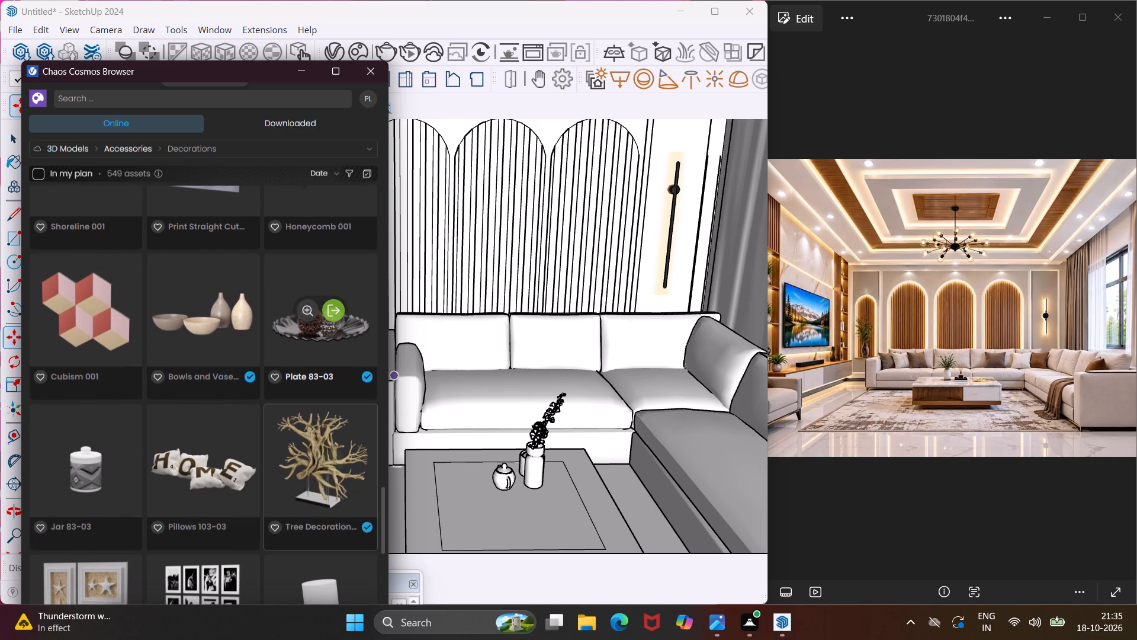
{"action": "left_click", "coordinate": [339, 457]}
{"action": "scroll", "coordinate": [371, 489], "scroll_direction": "down", "scroll_amount": 4}
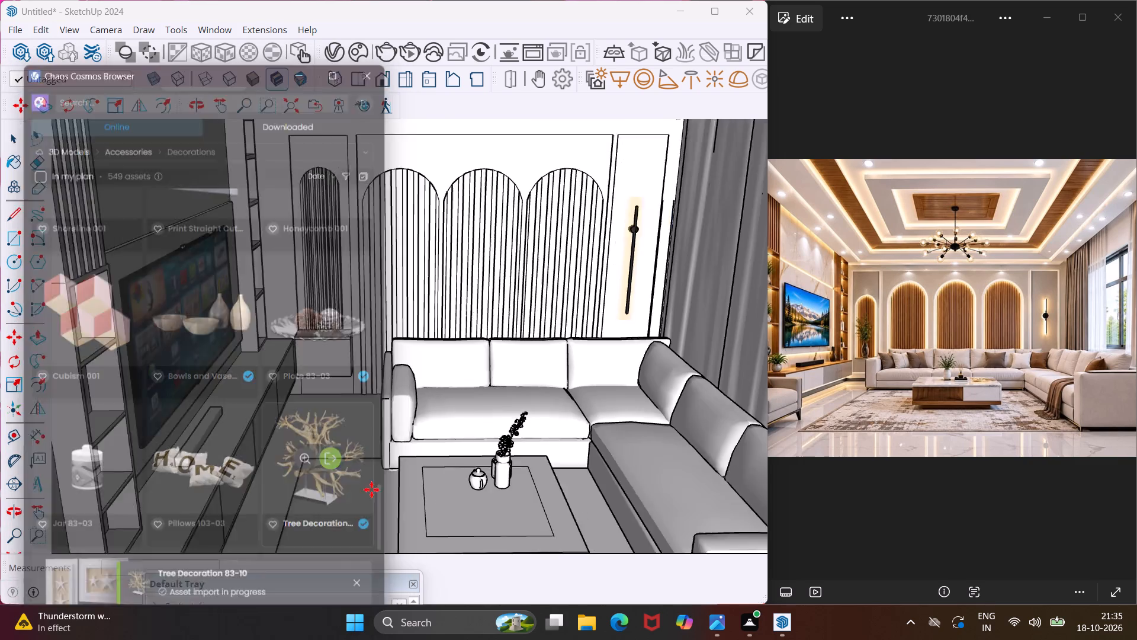
{"action": "scroll", "coordinate": [372, 497], "scroll_direction": "down", "scroll_amount": 1}
{"action": "left_click", "coordinate": [337, 531]}
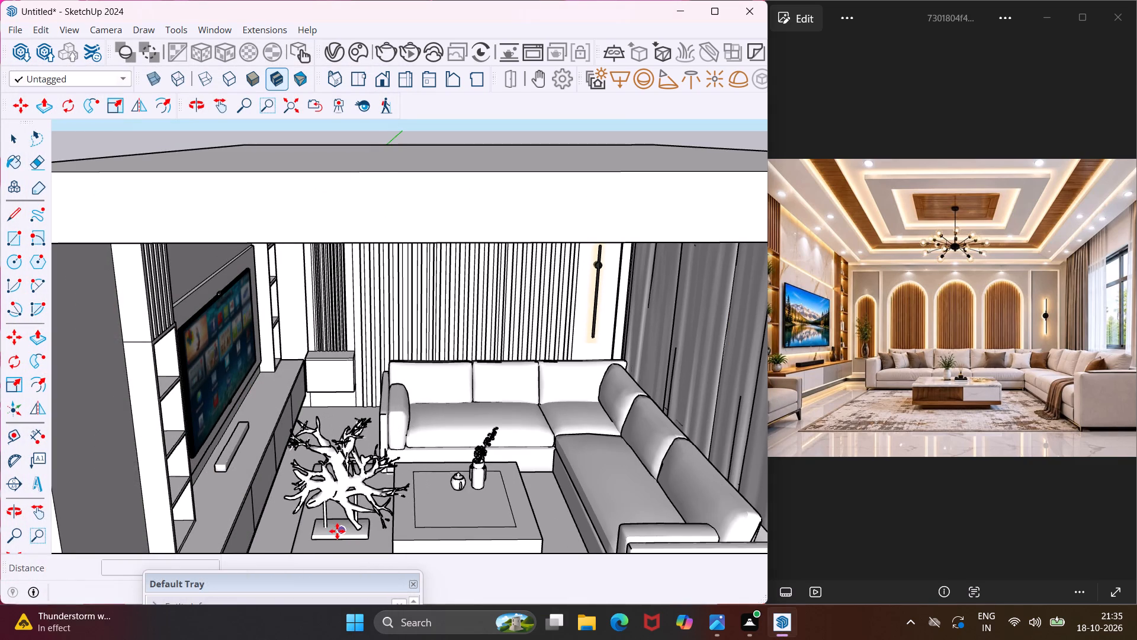
{"action": "key", "text": "Escape"}
Download Decorative Jar 83-09 and Fountain 108-01, and place the decorative jars on the coffee table beside the teapot.
{"action": "scroll", "coordinate": [288, 487], "scroll_direction": "down", "scroll_amount": 4}
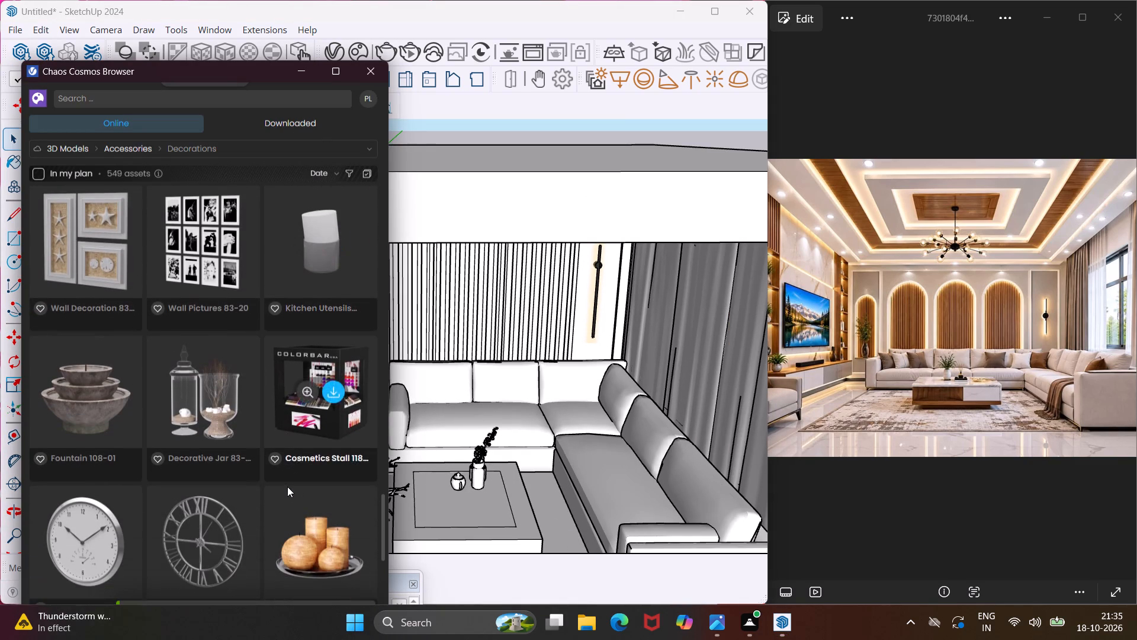
{"action": "scroll", "coordinate": [287, 487], "scroll_direction": "down", "scroll_amount": 1}
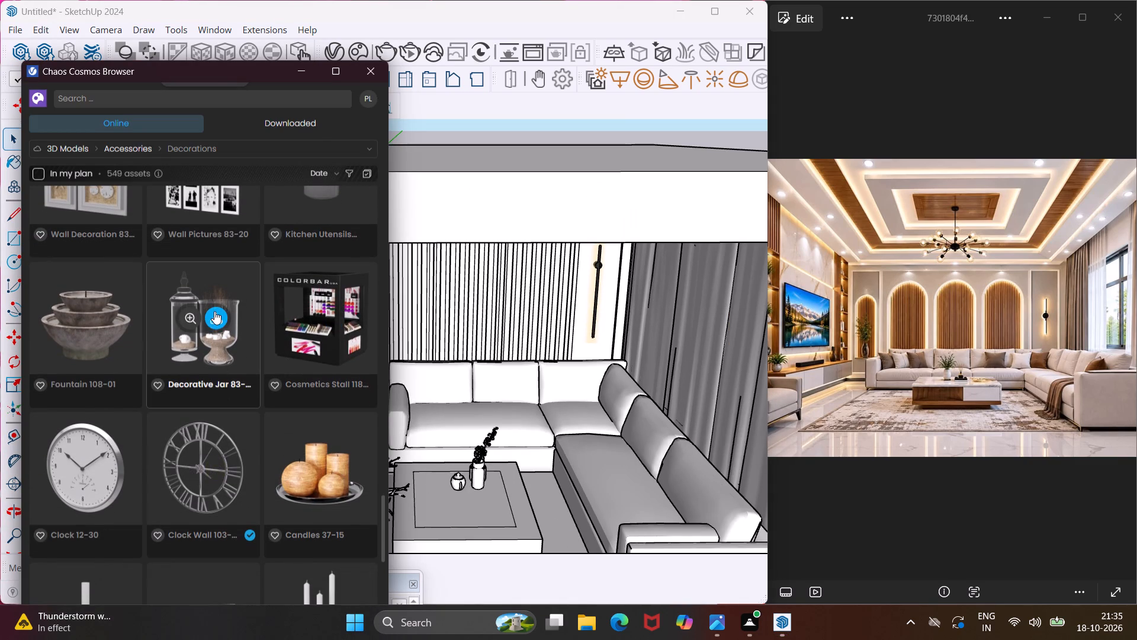
{"action": "left_click", "coordinate": [214, 311]}
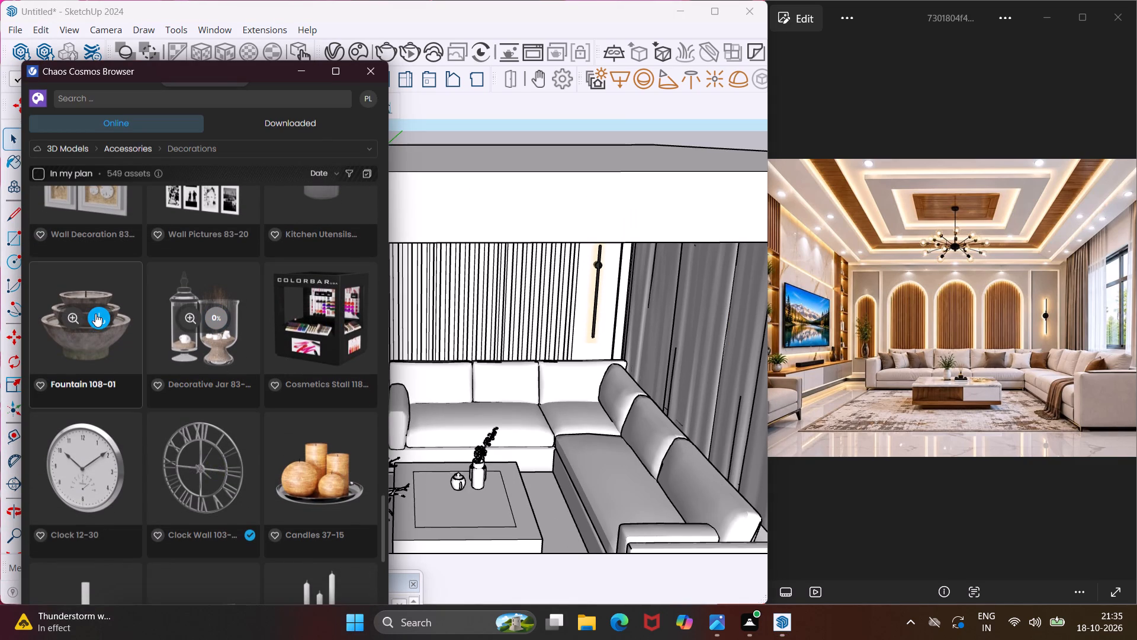
{"action": "left_click", "coordinate": [95, 313]}
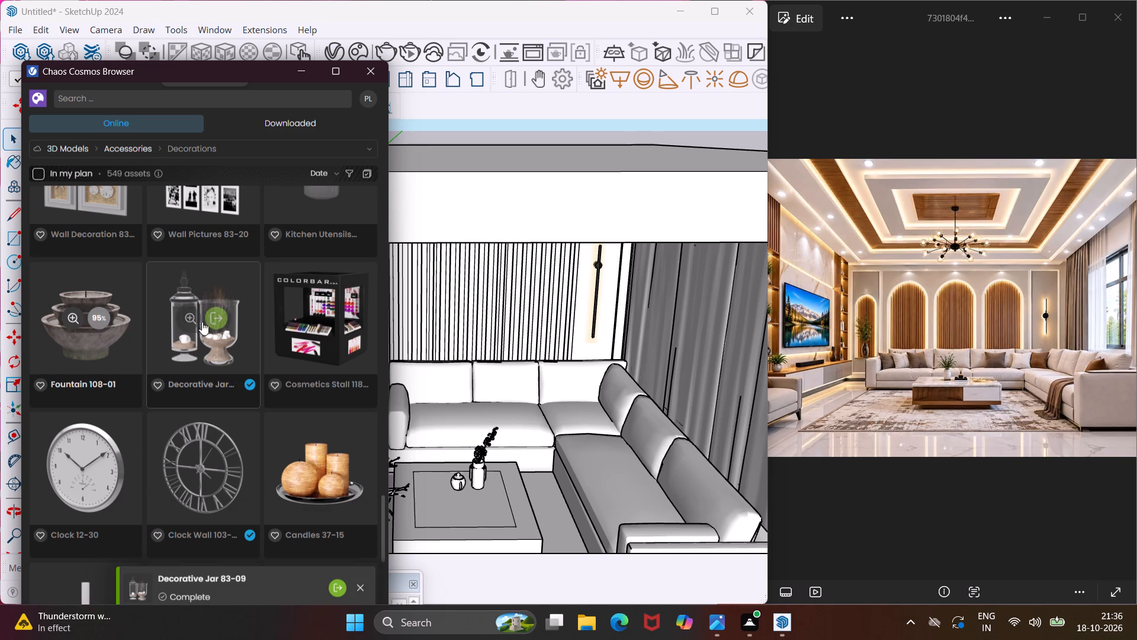
{"action": "left_click", "coordinate": [211, 315]}
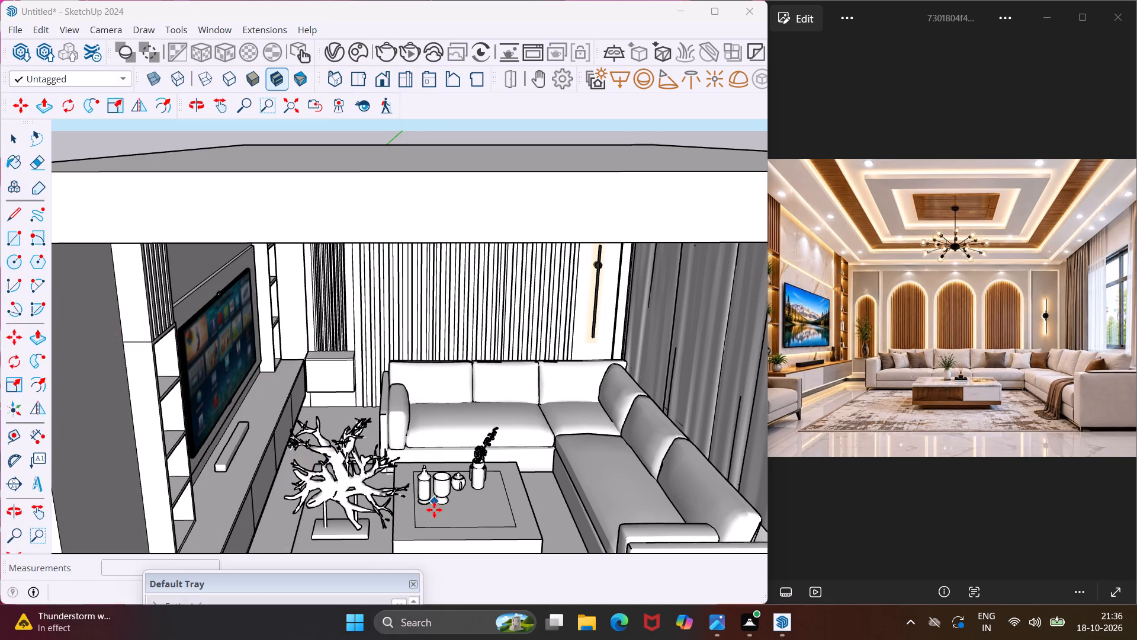
{"action": "left_click", "coordinate": [430, 519]}
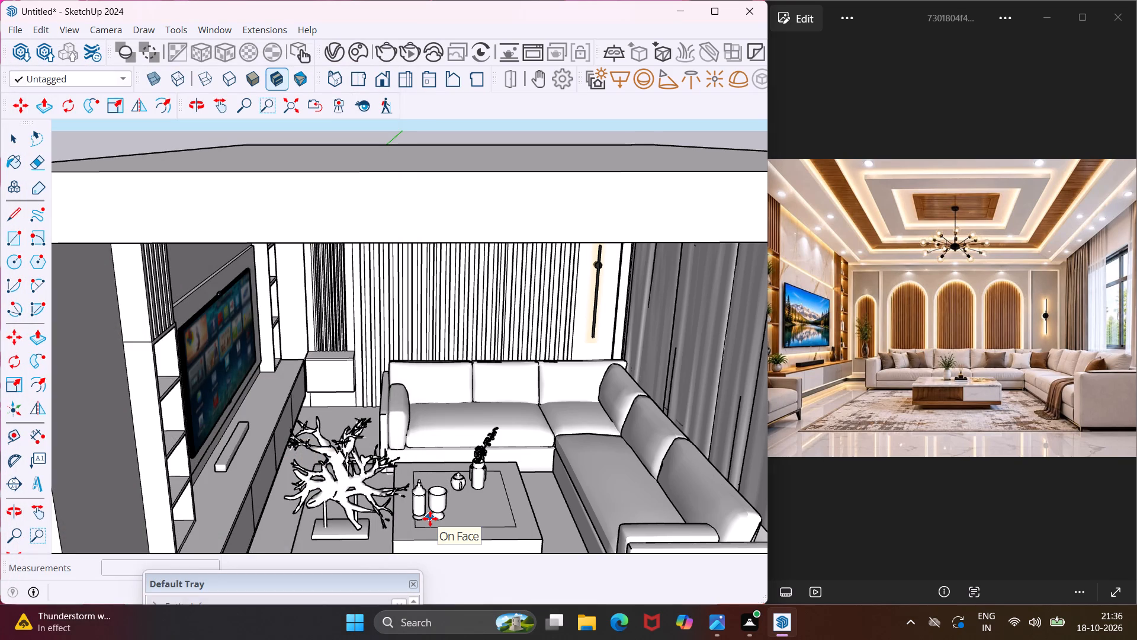
{"action": "key", "text": "Escape"}
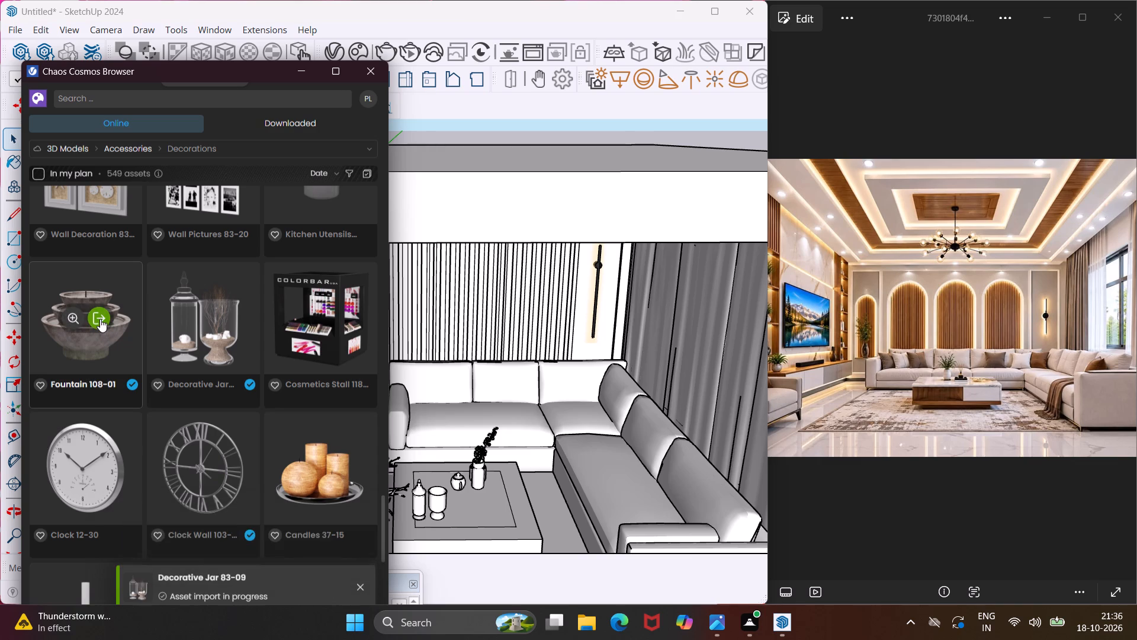
Import the downloaded Fountain 108-01 and place it on top of the coffee table.
{"action": "left_click", "coordinate": [100, 319]}
{"action": "left_click", "coordinate": [489, 527]}
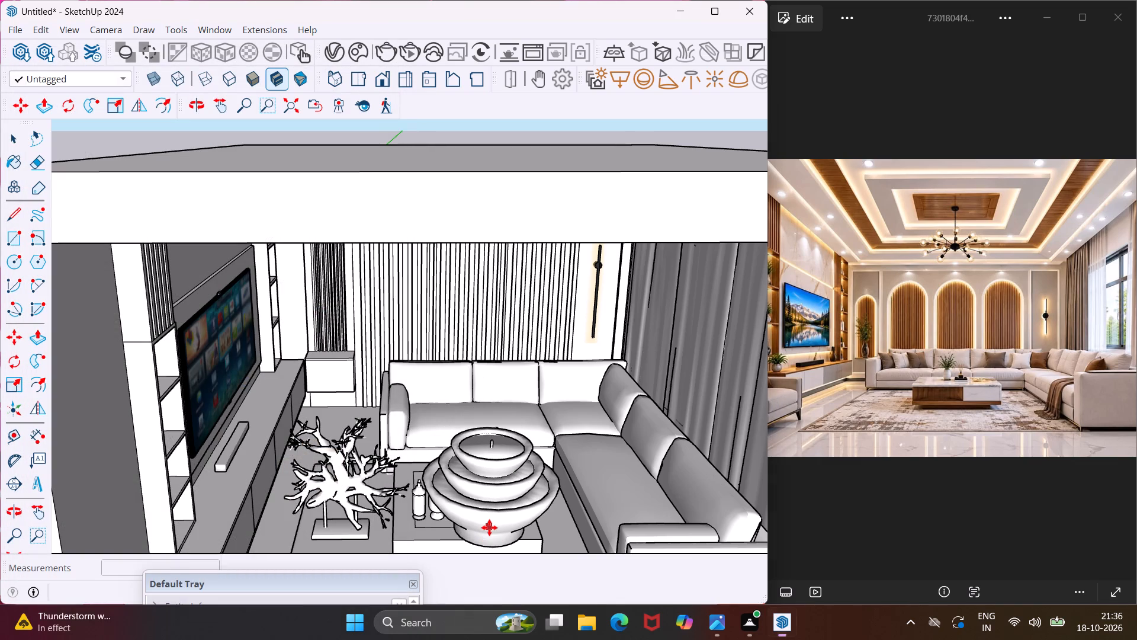
{"action": "key", "text": "Escape"}
Find Decorative Jar 005 among the Chaos Cosmos decorations and download it.
{"action": "scroll", "coordinate": [296, 492], "scroll_direction": "down", "scroll_amount": 4}
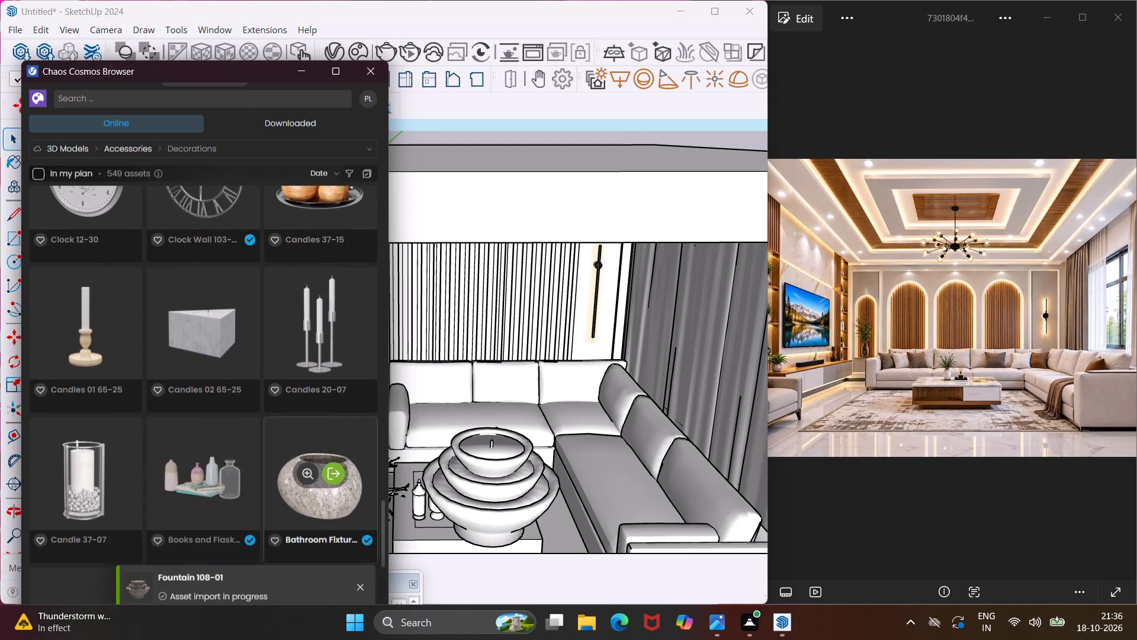
{"action": "scroll", "coordinate": [291, 491], "scroll_direction": "down", "scroll_amount": 8}
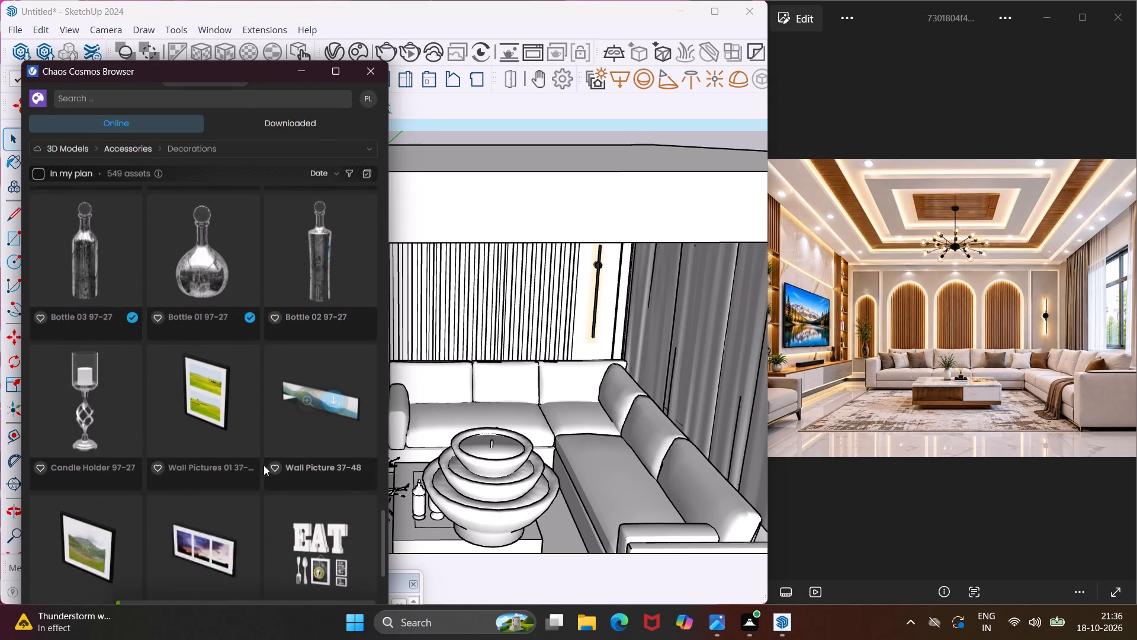
{"action": "scroll", "coordinate": [263, 465], "scroll_direction": "down", "scroll_amount": 11}
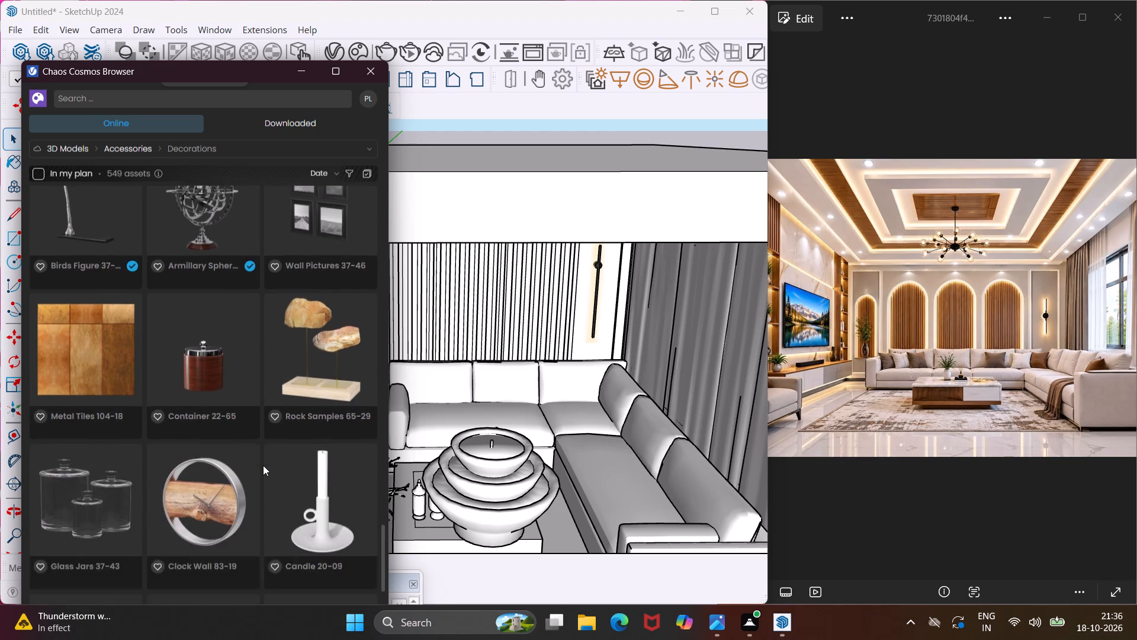
{"action": "scroll", "coordinate": [263, 465], "scroll_direction": "down", "scroll_amount": 10}
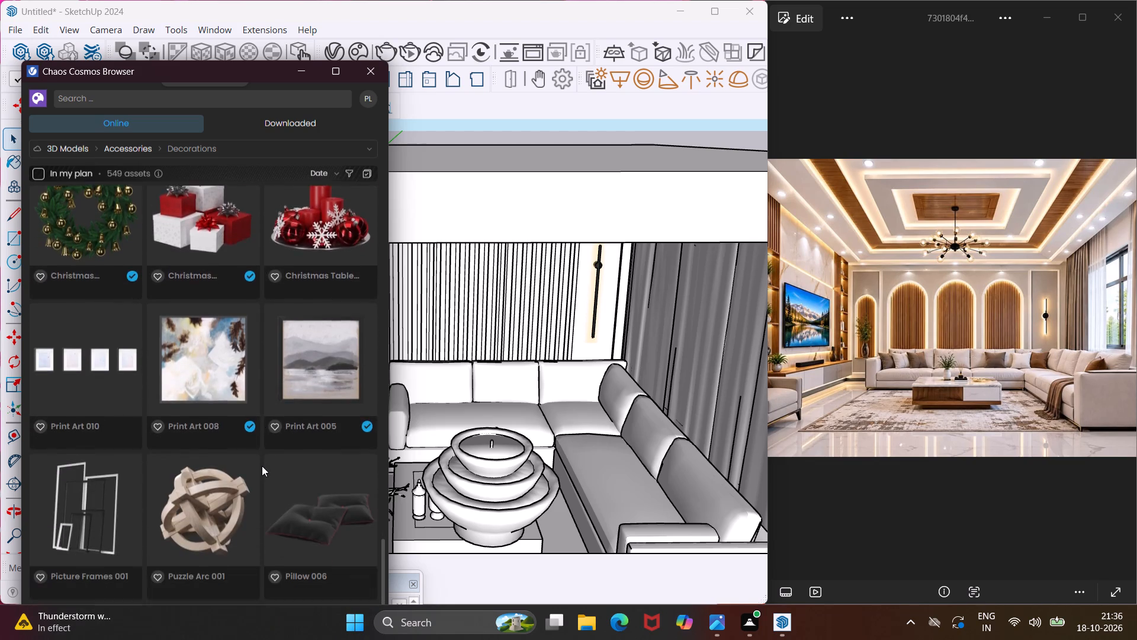
{"action": "scroll", "coordinate": [262, 466], "scroll_direction": "down", "scroll_amount": 10}
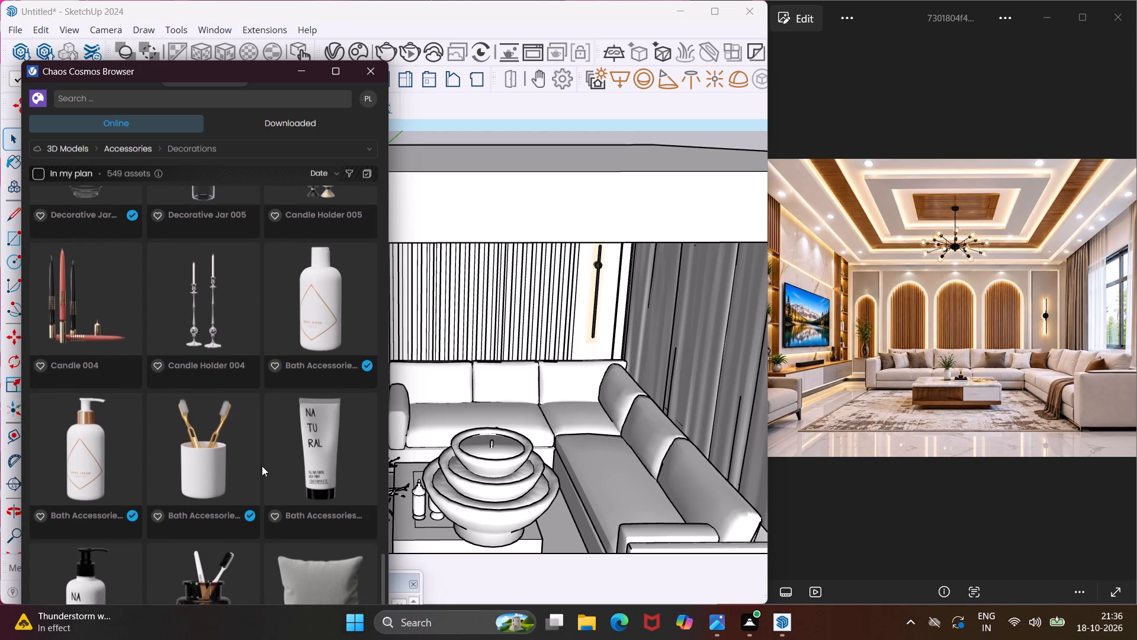
{"action": "scroll", "coordinate": [262, 466], "scroll_direction": "down", "scroll_amount": 1}
{"action": "scroll", "coordinate": [262, 466], "scroll_direction": "up", "scroll_amount": 4}
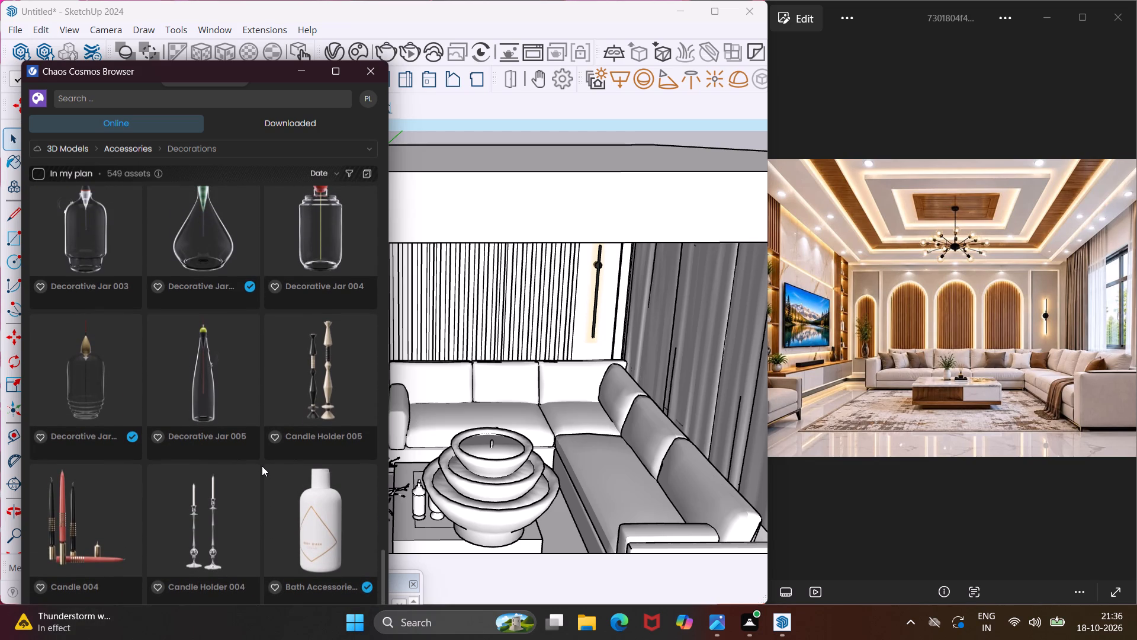
{"action": "left_click", "coordinate": [212, 366]}
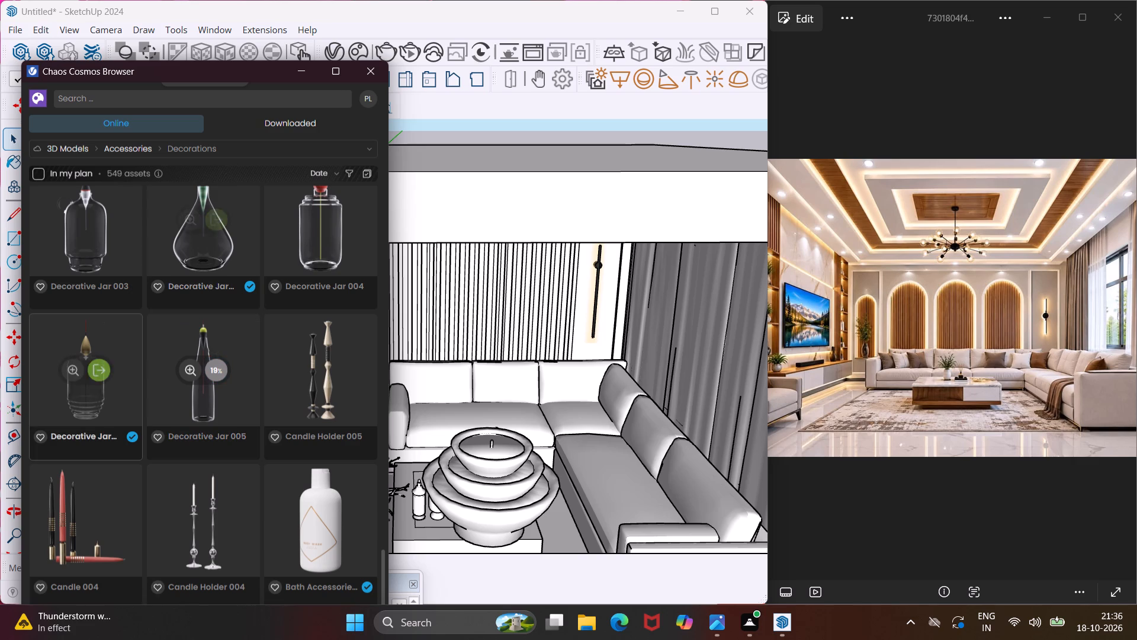
Import the already downloaded decorative jar listed beside Decorative Jar 005 and place it on the rug next to the books, in front of the coffee table.
{"action": "left_click", "coordinate": [102, 368]}
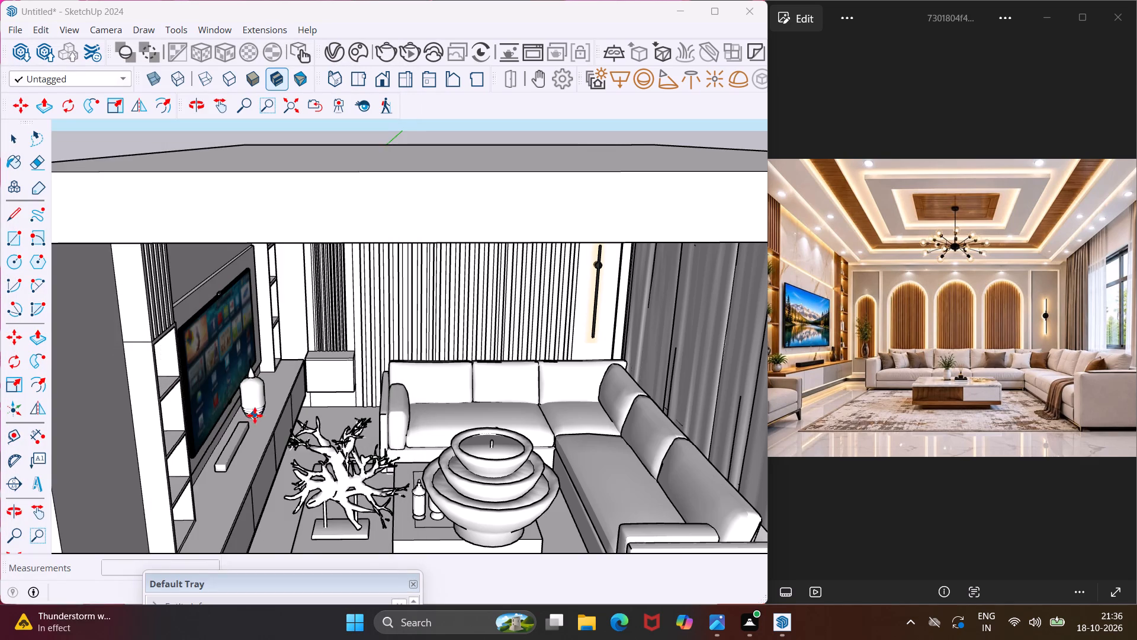
{"action": "scroll", "coordinate": [255, 415], "scroll_direction": "down", "scroll_amount": 4}
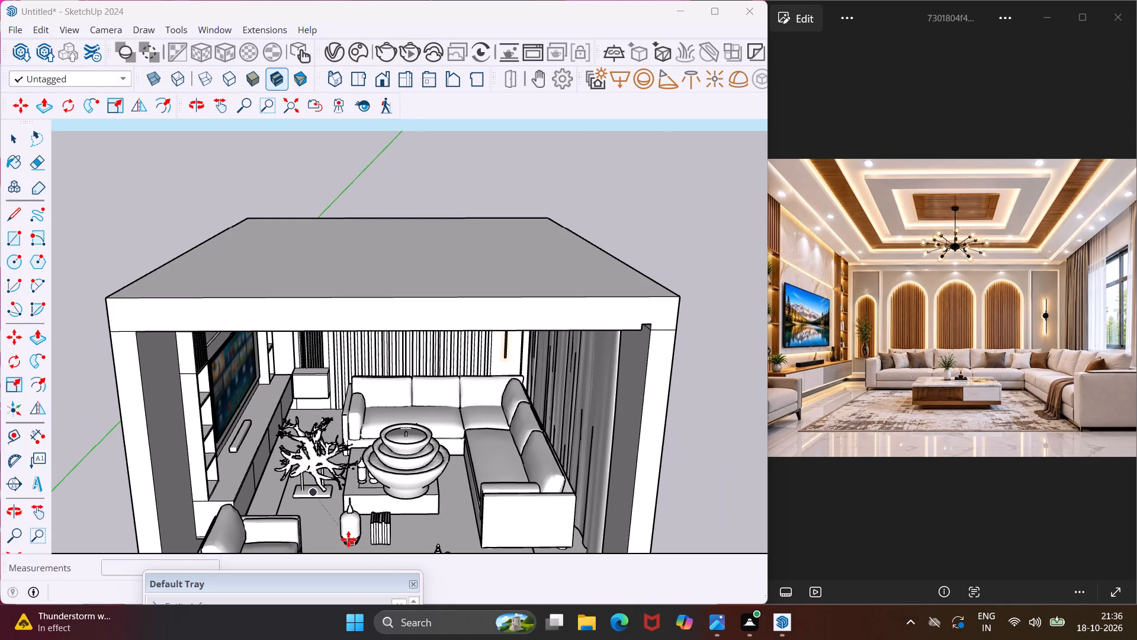
{"action": "left_click", "coordinate": [348, 539]}
{"action": "key", "text": "Escape"}
Import Vase 007 from the decorations and place it on the TV unit's near end, beside the soundbar.
{"action": "scroll", "coordinate": [250, 453], "scroll_direction": "down", "scroll_amount": 9}
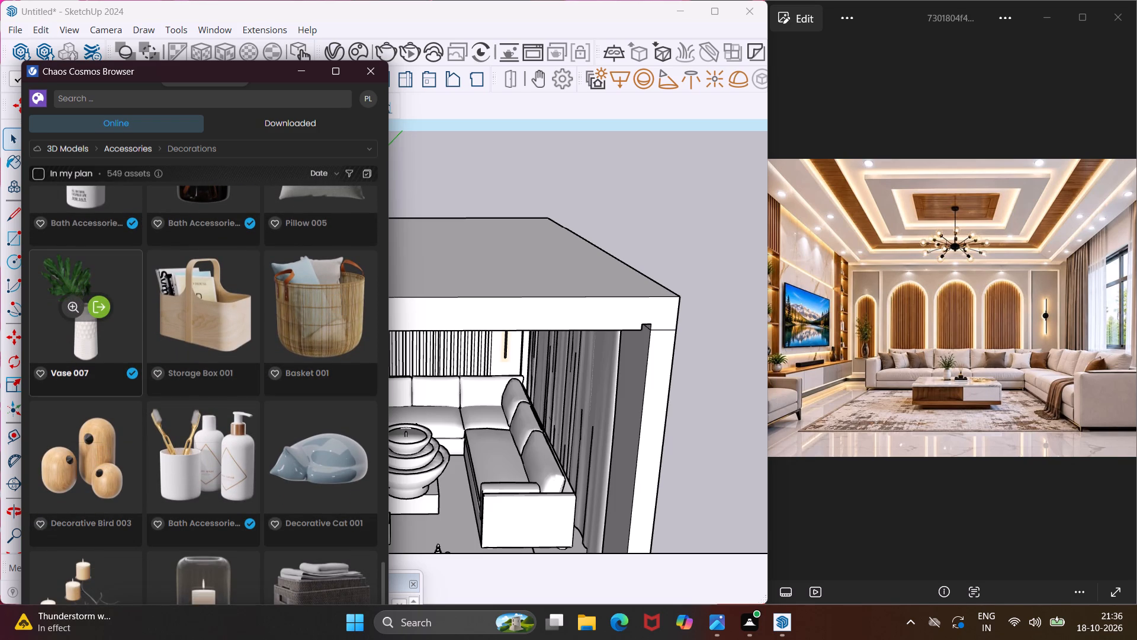
{"action": "left_click", "coordinate": [96, 305]}
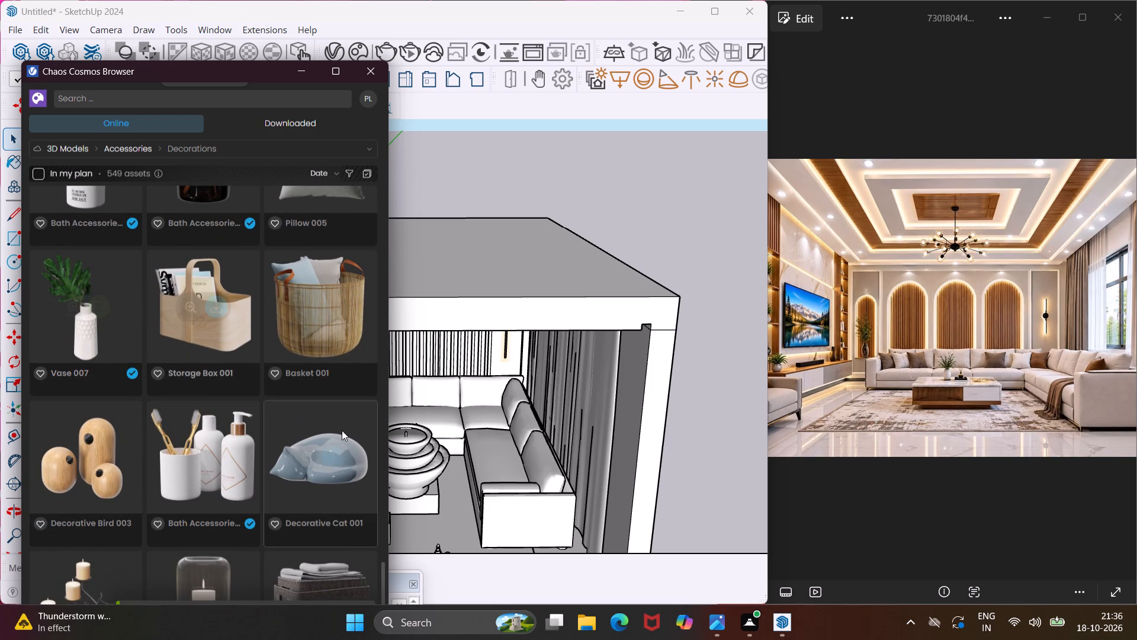
{"action": "scroll", "coordinate": [365, 444], "scroll_direction": "down", "scroll_amount": 3}
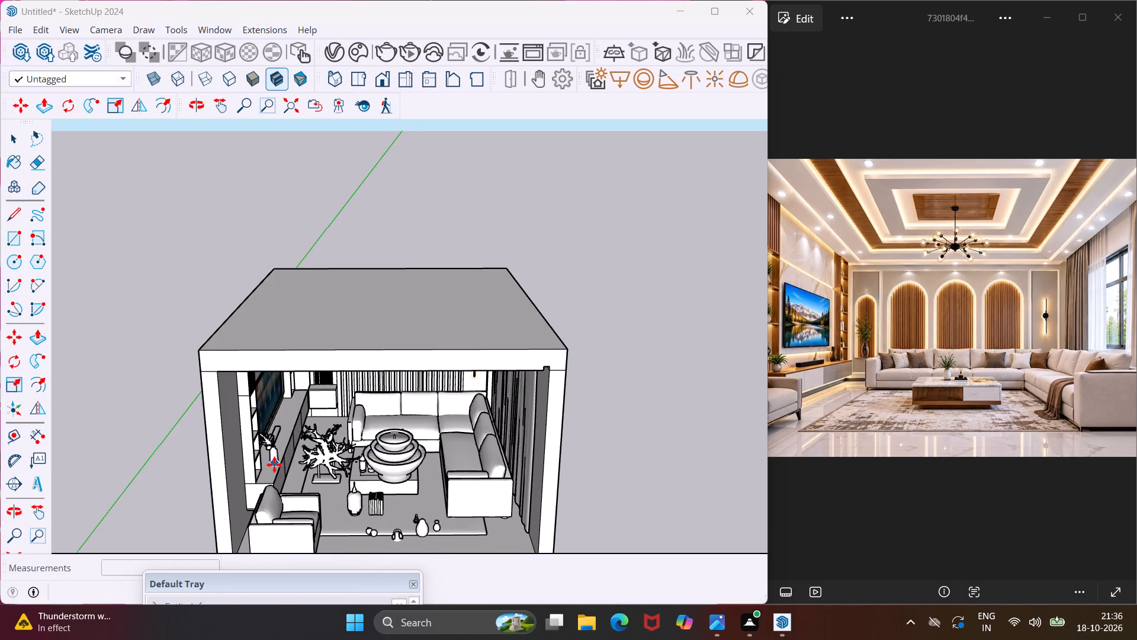
{"action": "scroll", "coordinate": [274, 465], "scroll_direction": "up", "scroll_amount": 8}
{"action": "left_click", "coordinate": [270, 471]}
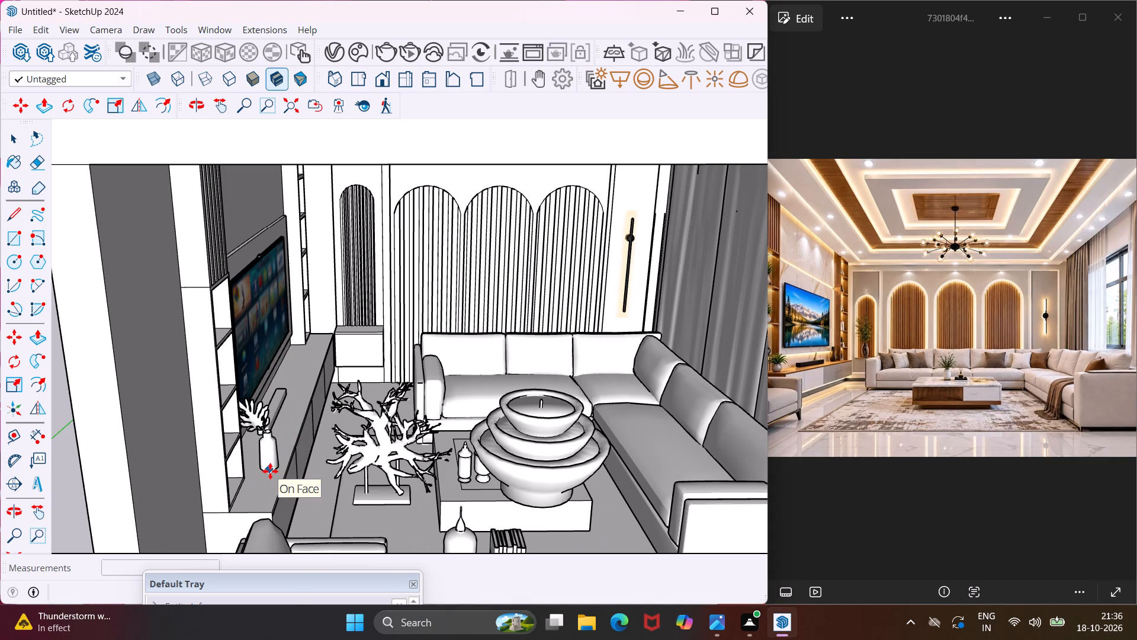
{"action": "key", "text": "Escape"}
Look through the remaining Chaos Cosmos decorations down to the end of the category for more props.
{"action": "scroll", "coordinate": [231, 457], "scroll_direction": "down", "scroll_amount": 4}
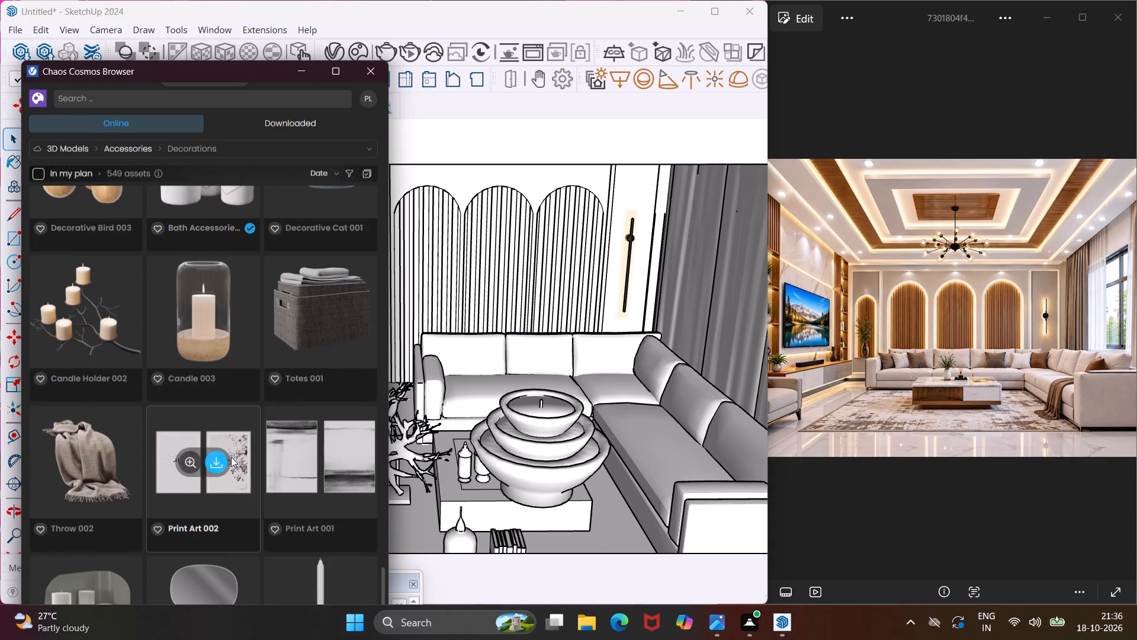
{"action": "scroll", "coordinate": [231, 457], "scroll_direction": "down", "scroll_amount": 9}
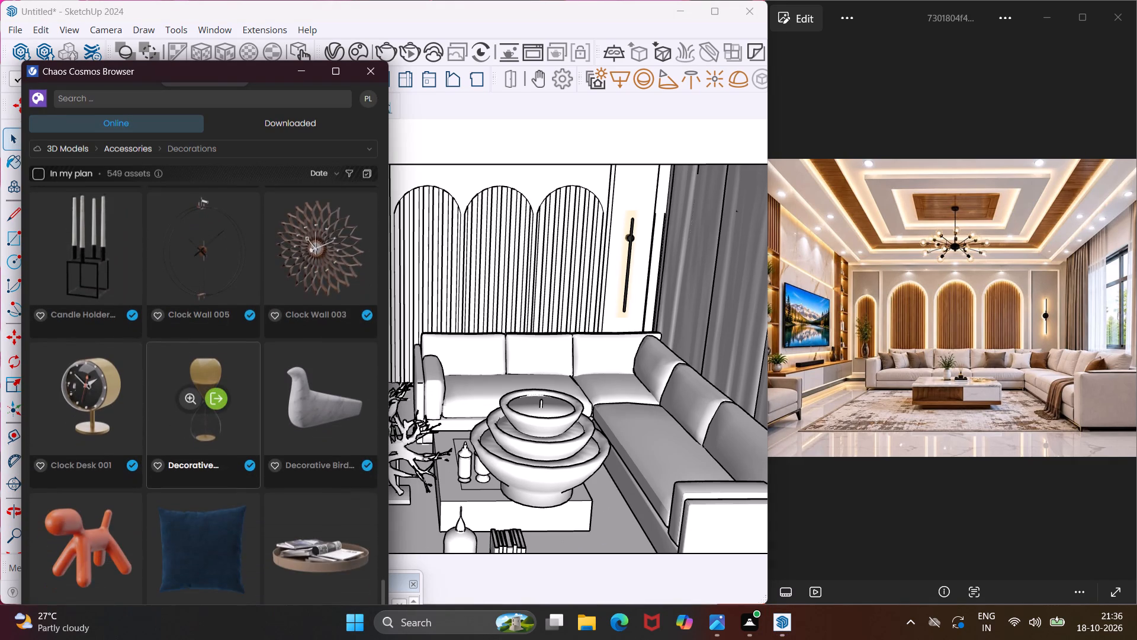
{"action": "scroll", "coordinate": [230, 457], "scroll_direction": "down", "scroll_amount": 11}
{"action": "scroll", "coordinate": [224, 456], "scroll_direction": "up", "scroll_amount": 3}
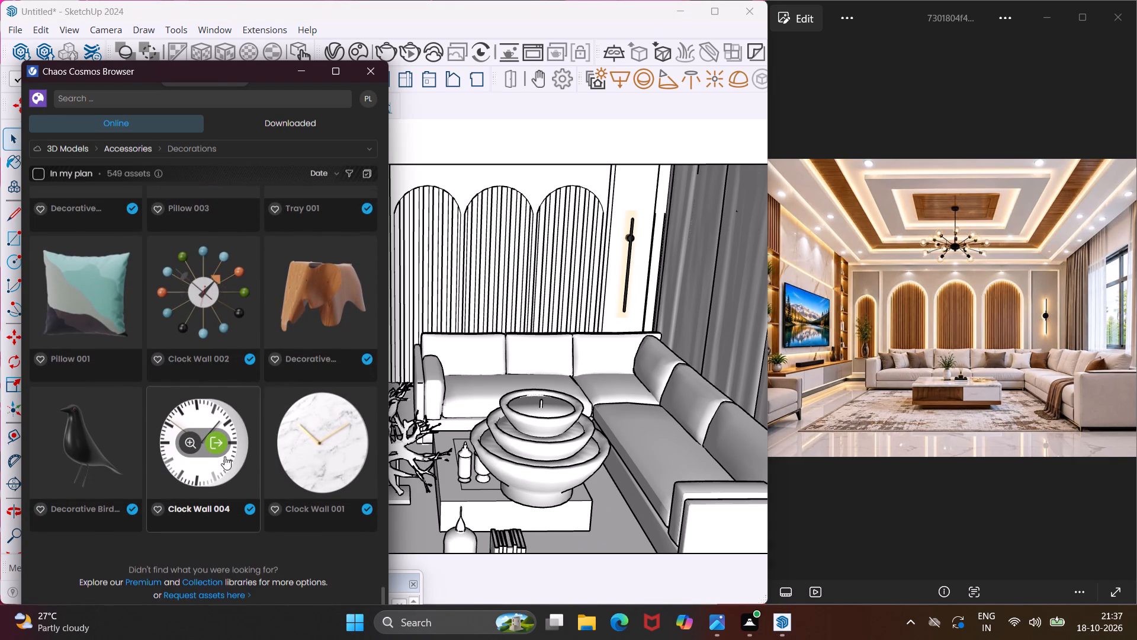
{"action": "scroll", "coordinate": [224, 456], "scroll_direction": "up", "scroll_amount": 1}
Switch to the Sculptures category under Accessories and download Interior Props 221 021.
{"action": "left_click", "coordinate": [294, 151]}
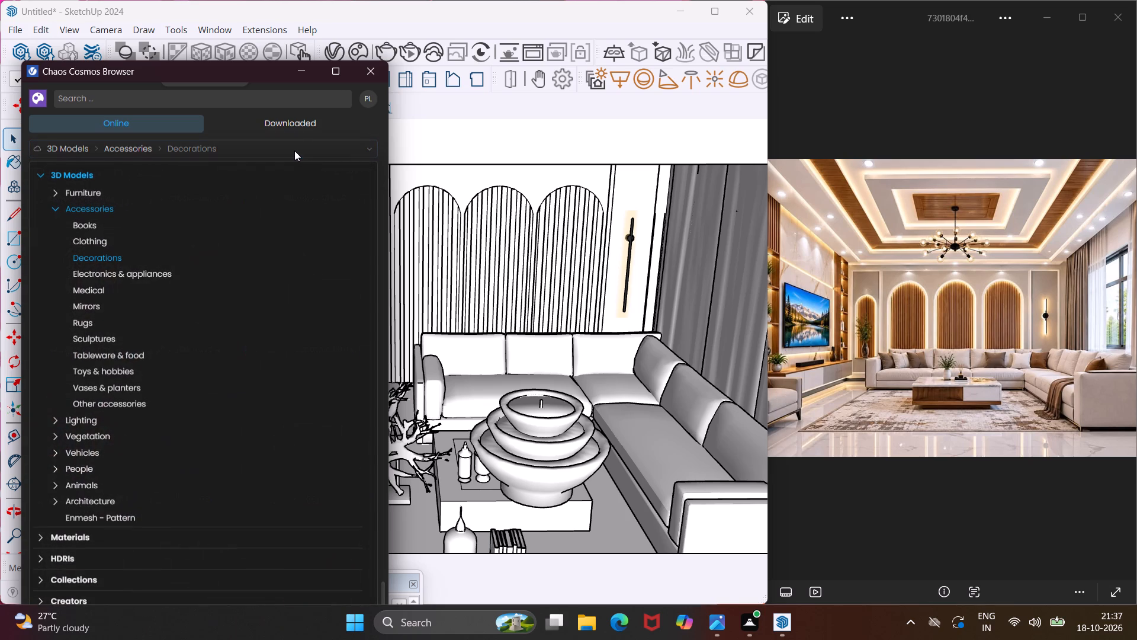
{"action": "left_click", "coordinate": [101, 297]}
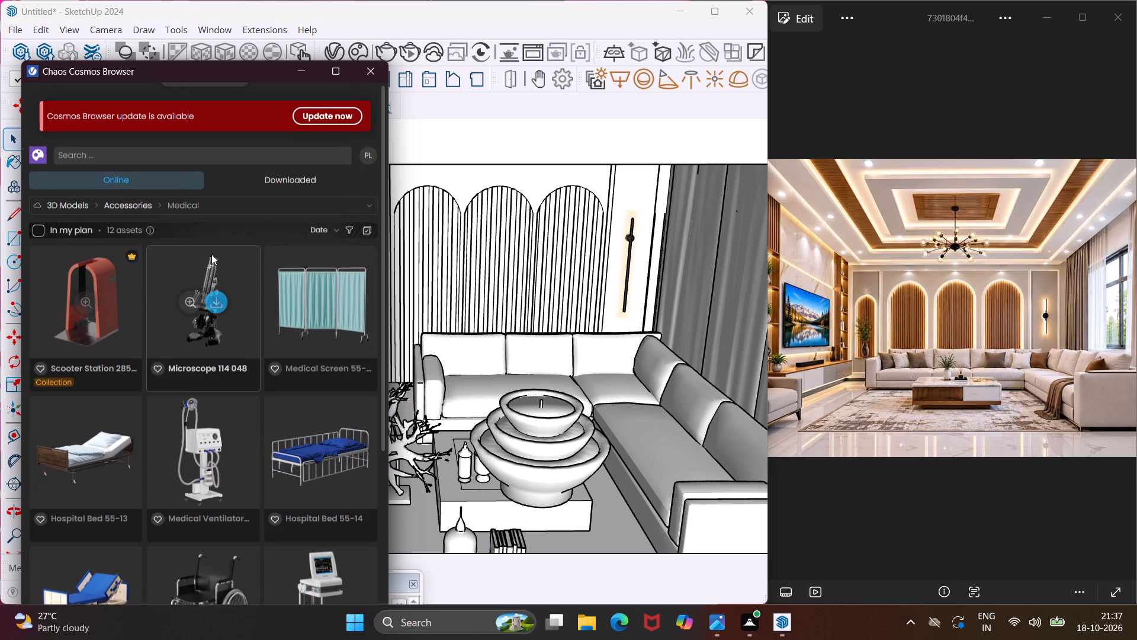
{"action": "left_click", "coordinate": [235, 209]}
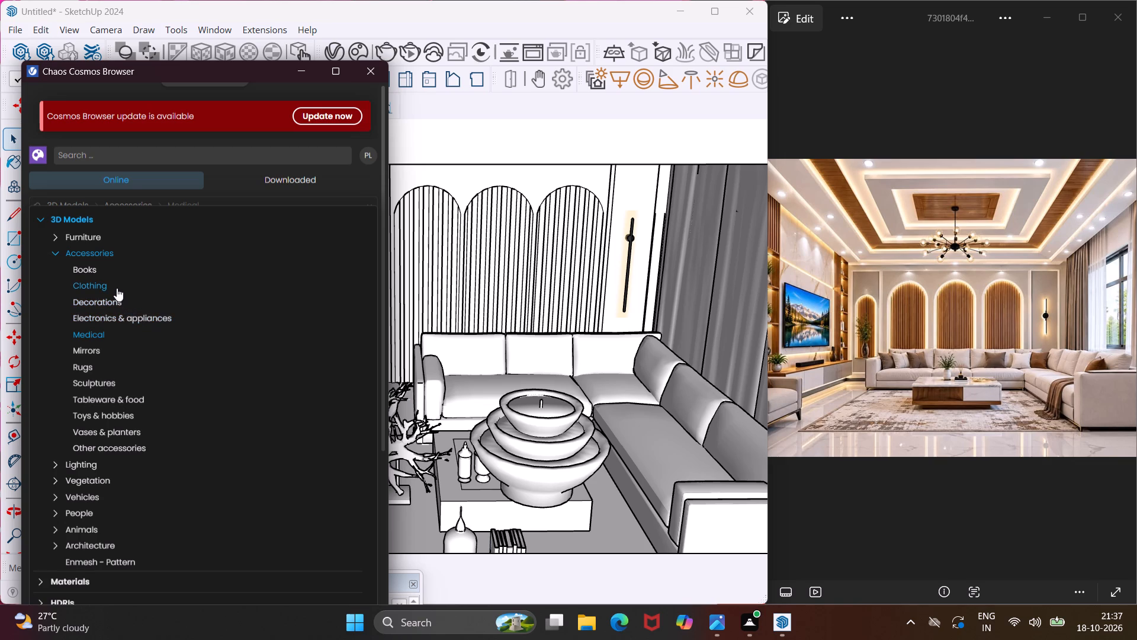
{"action": "left_click", "coordinate": [108, 387]}
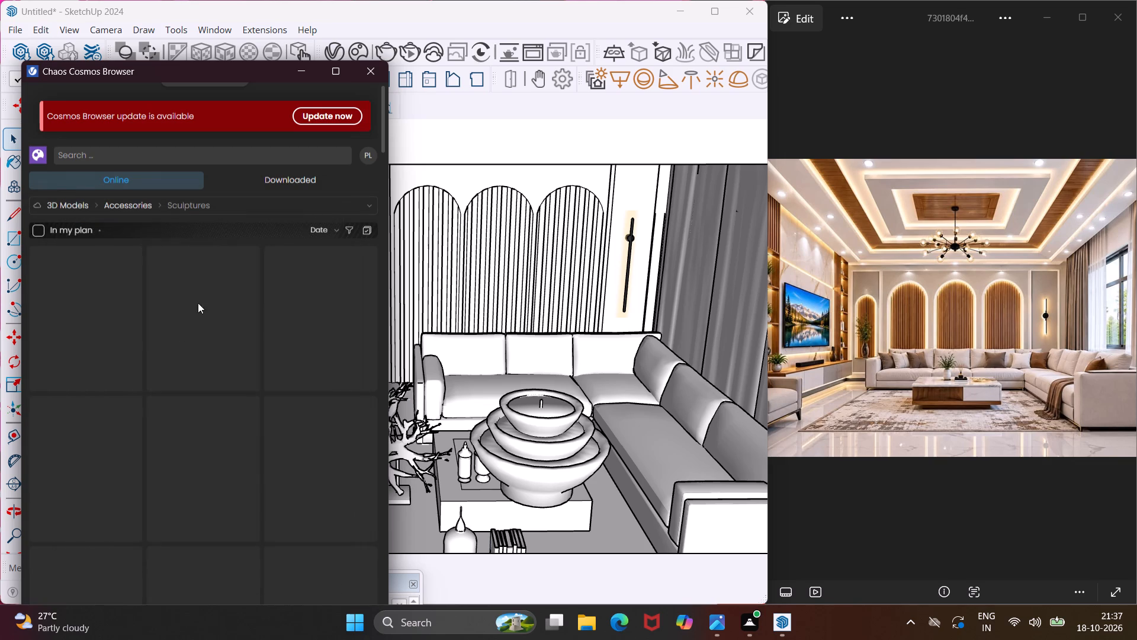
{"action": "scroll", "coordinate": [216, 372], "scroll_direction": "down", "scroll_amount": 4}
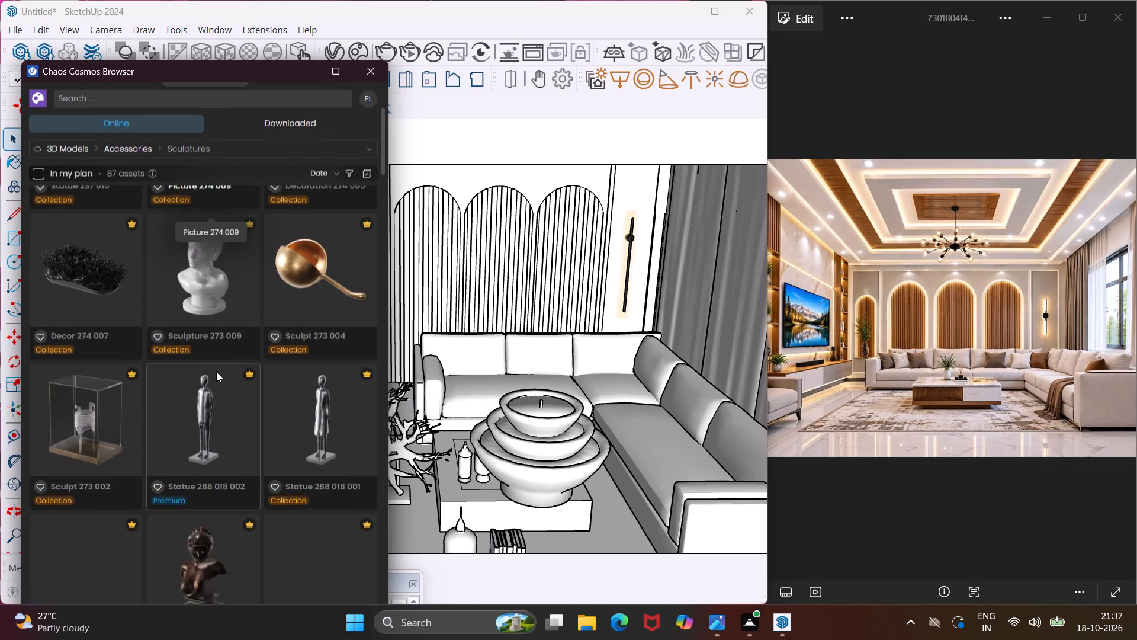
{"action": "scroll", "coordinate": [216, 372], "scroll_direction": "down", "scroll_amount": 5}
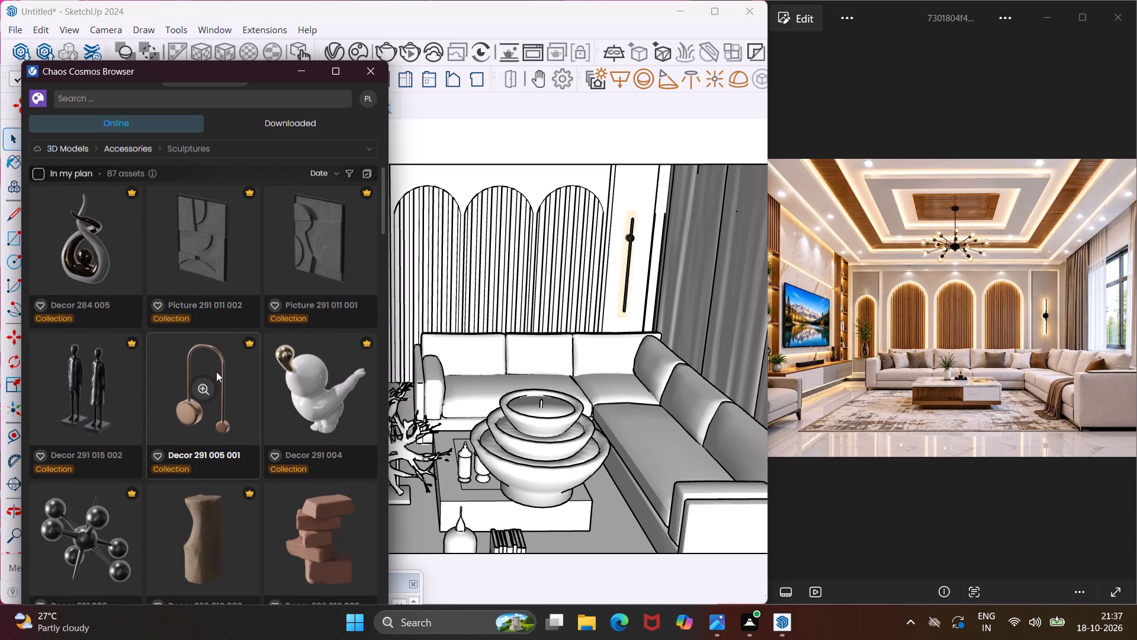
{"action": "scroll", "coordinate": [216, 372], "scroll_direction": "down", "scroll_amount": 7}
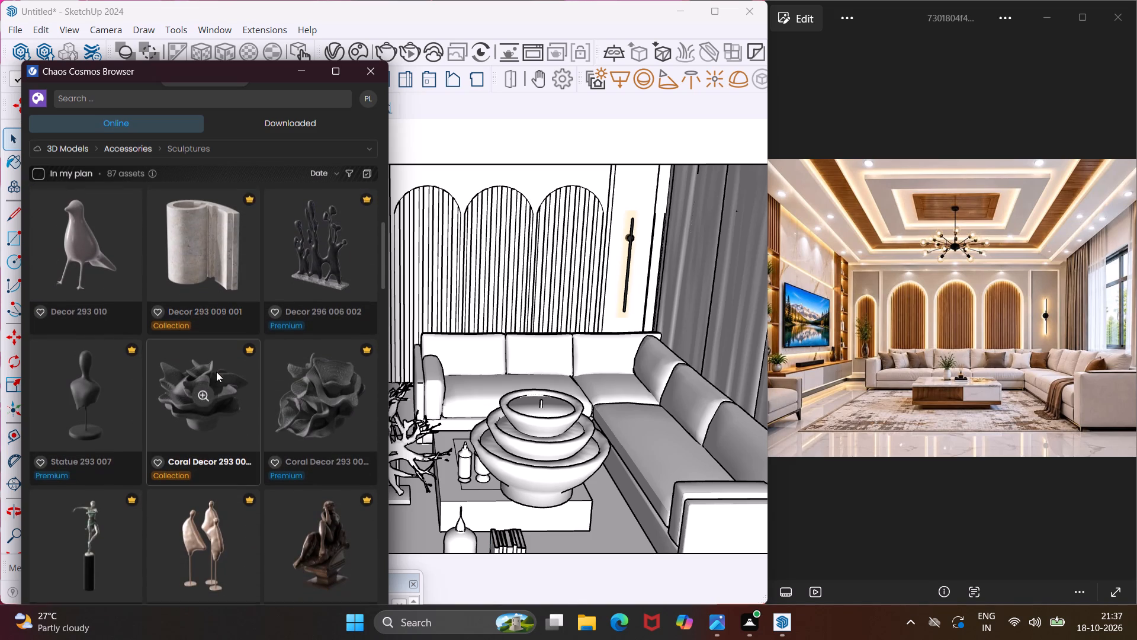
{"action": "scroll", "coordinate": [216, 372], "scroll_direction": "down", "scroll_amount": 8}
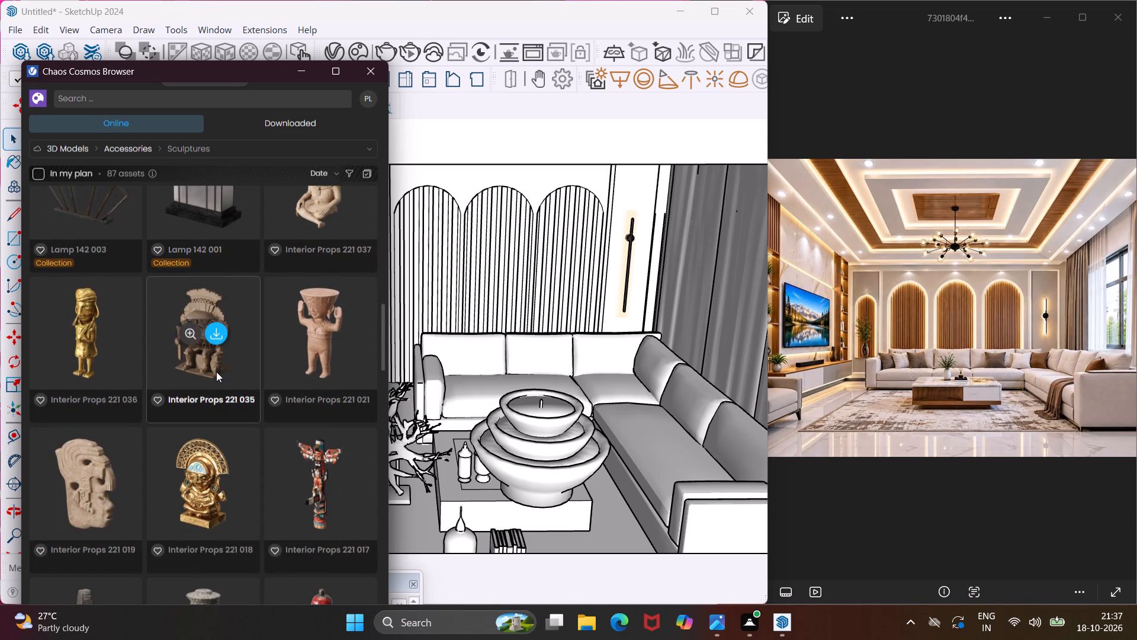
{"action": "scroll", "coordinate": [216, 372], "scroll_direction": "down", "scroll_amount": 2}
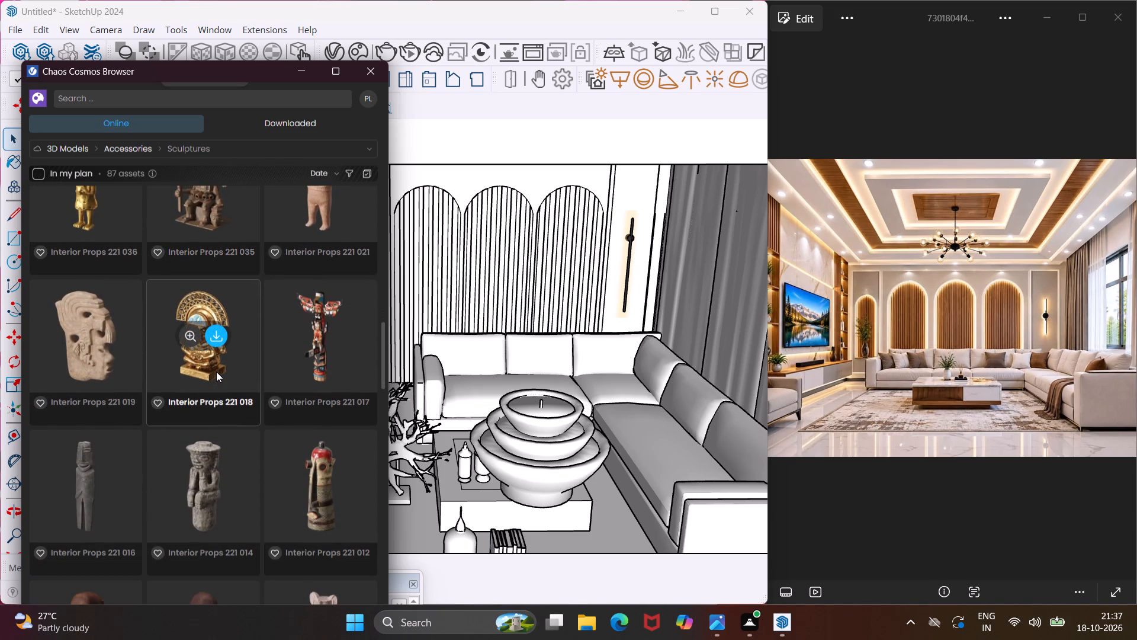
{"action": "scroll", "coordinate": [216, 372], "scroll_direction": "up", "scroll_amount": 2}
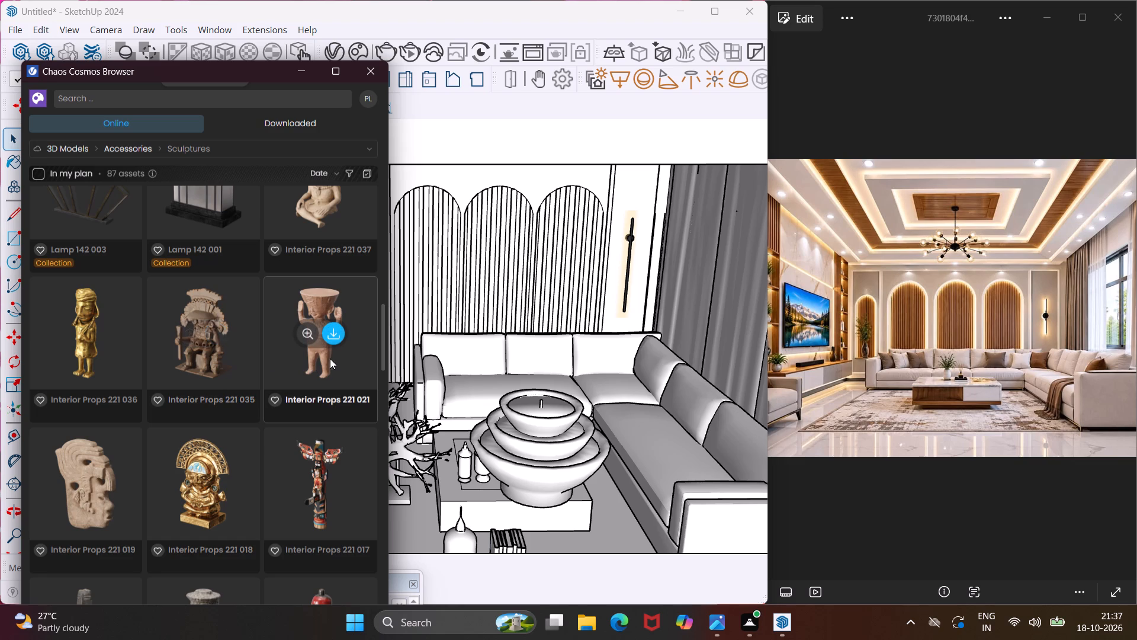
{"action": "left_click", "coordinate": [338, 334]}
Look through the rest of the Sculptures category for another piece to place in the room.
{"action": "scroll", "coordinate": [239, 424], "scroll_direction": "down", "scroll_amount": 3}
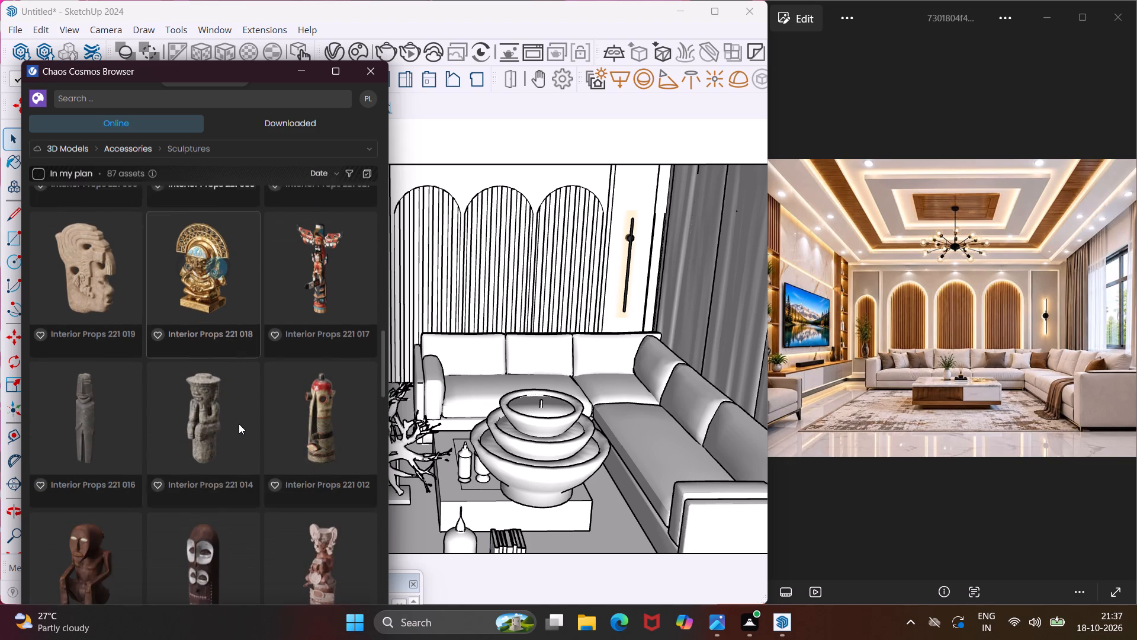
{"action": "scroll", "coordinate": [239, 424], "scroll_direction": "down", "scroll_amount": 4}
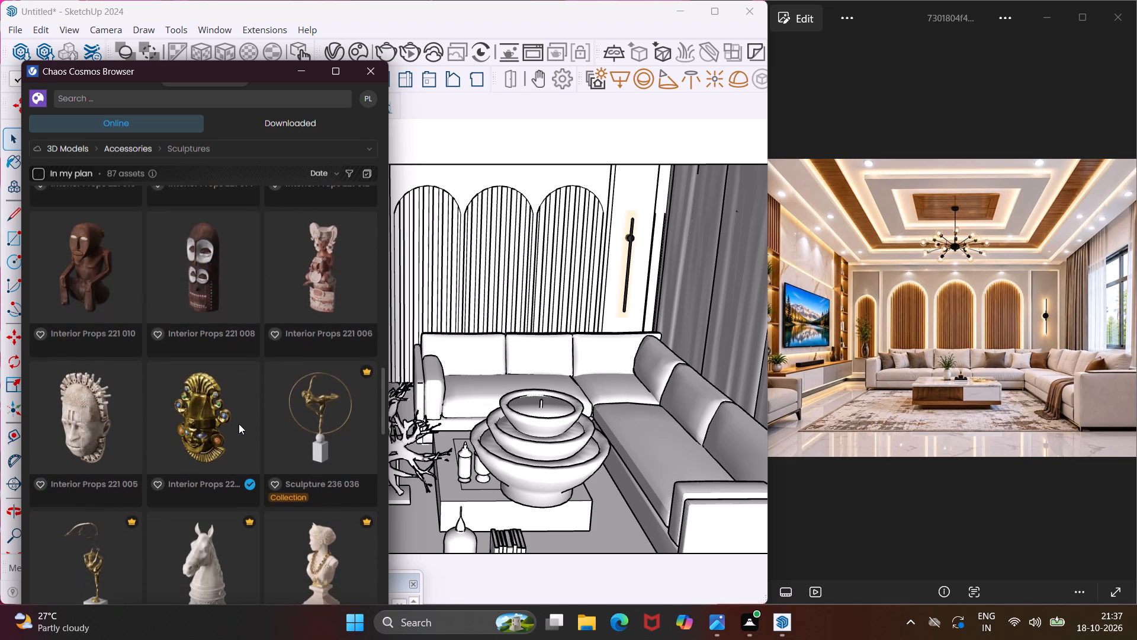
{"action": "scroll", "coordinate": [239, 424], "scroll_direction": "down", "scroll_amount": 8}
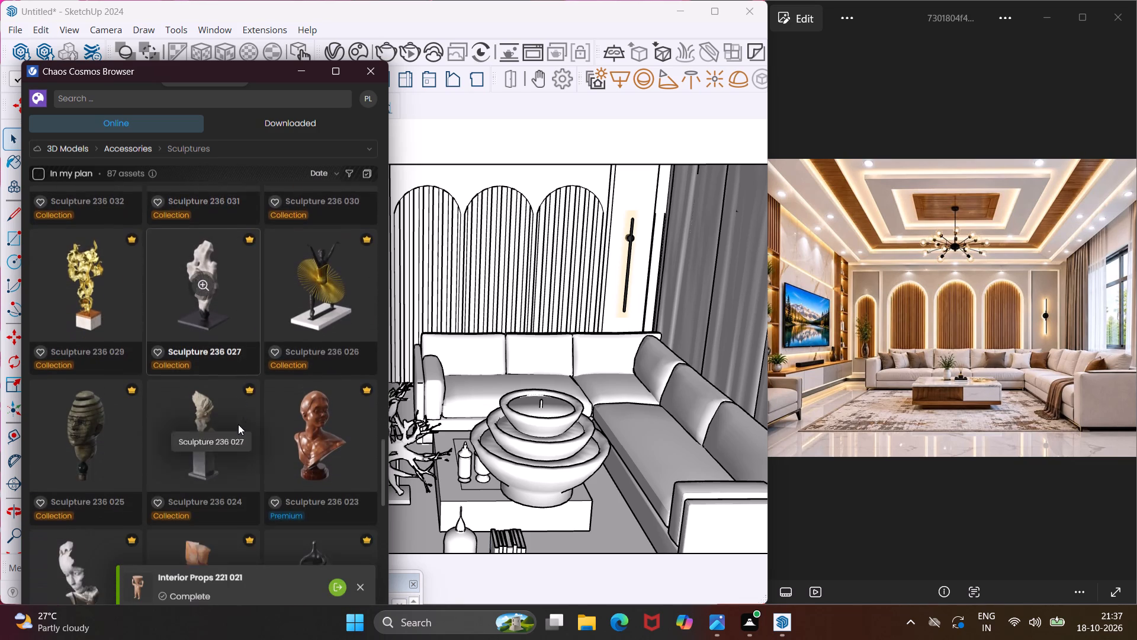
{"action": "scroll", "coordinate": [238, 424], "scroll_direction": "down", "scroll_amount": 8}
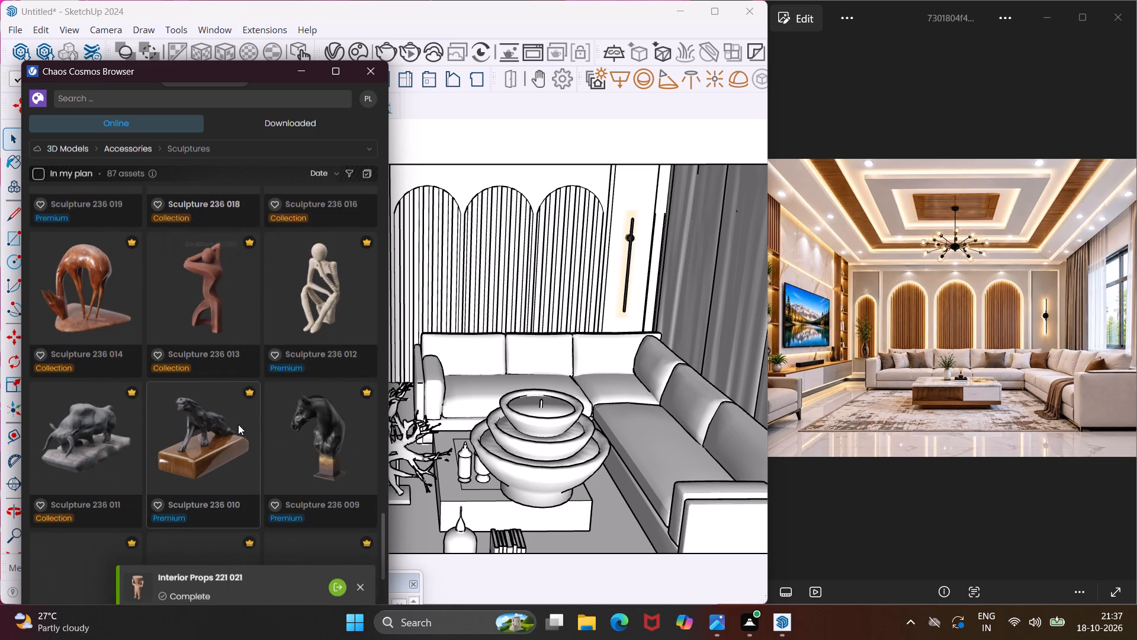
{"action": "scroll", "coordinate": [238, 424], "scroll_direction": "down", "scroll_amount": 4}
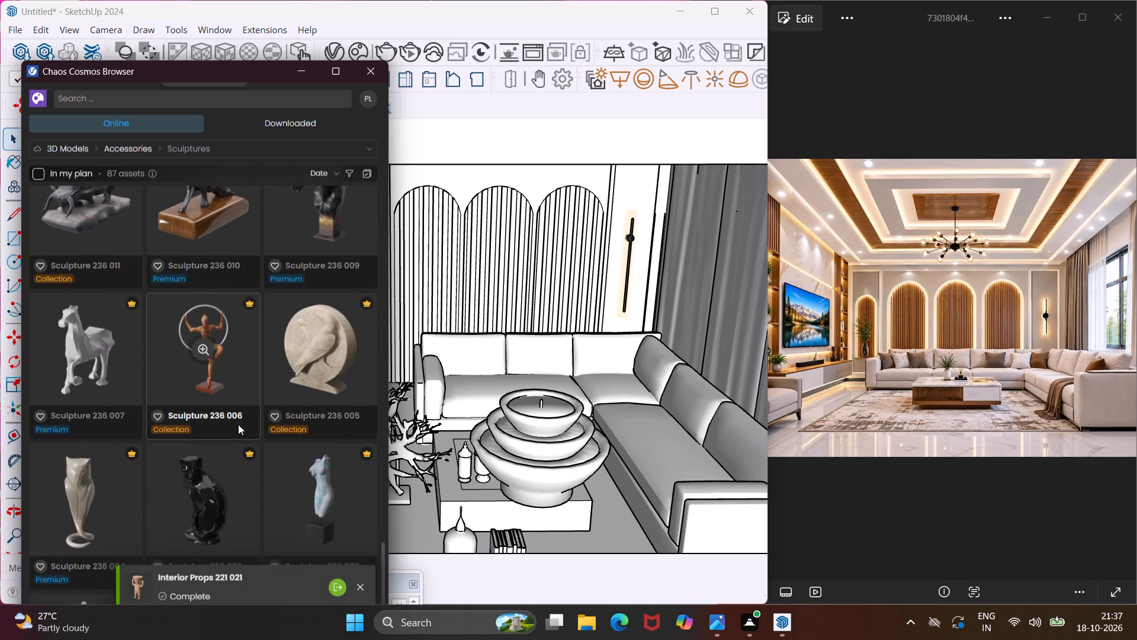
{"action": "scroll", "coordinate": [238, 424], "scroll_direction": "down", "scroll_amount": 1}
{"action": "scroll", "coordinate": [238, 424], "scroll_direction": "up", "scroll_amount": 5}
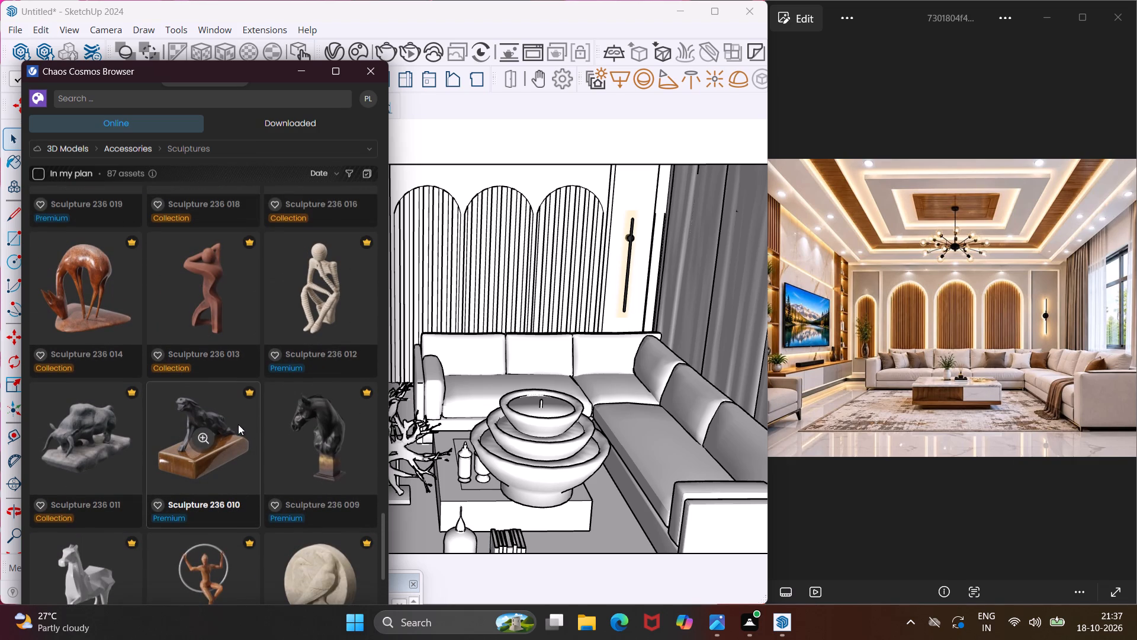
{"action": "scroll", "coordinate": [238, 424], "scroll_direction": "down", "scroll_amount": 6}
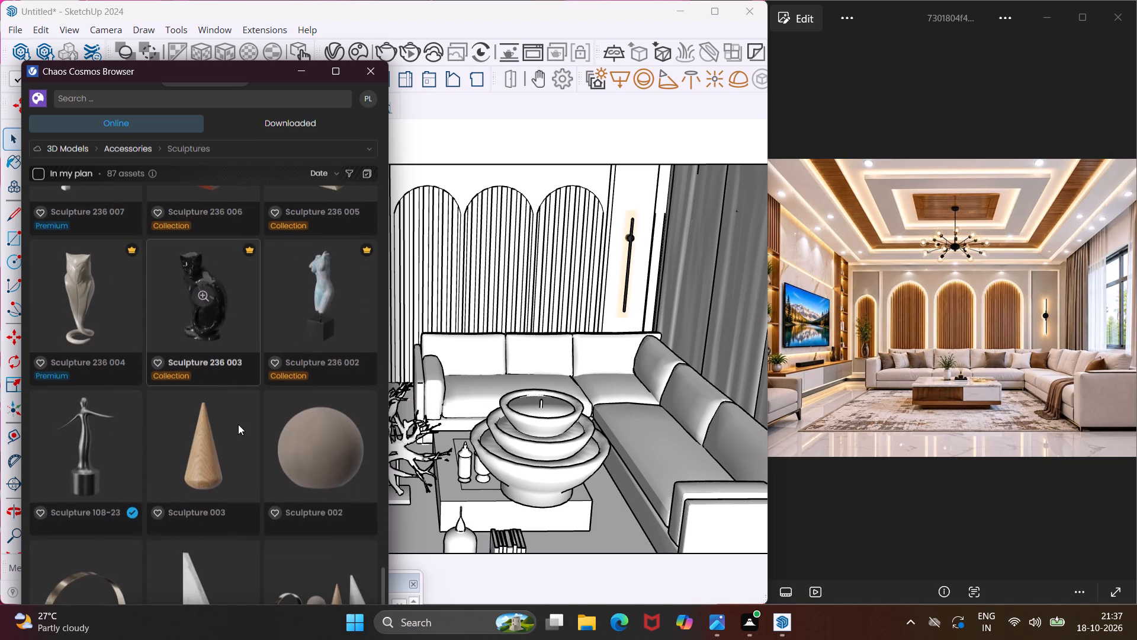
{"action": "scroll", "coordinate": [238, 424], "scroll_direction": "down", "scroll_amount": 5}
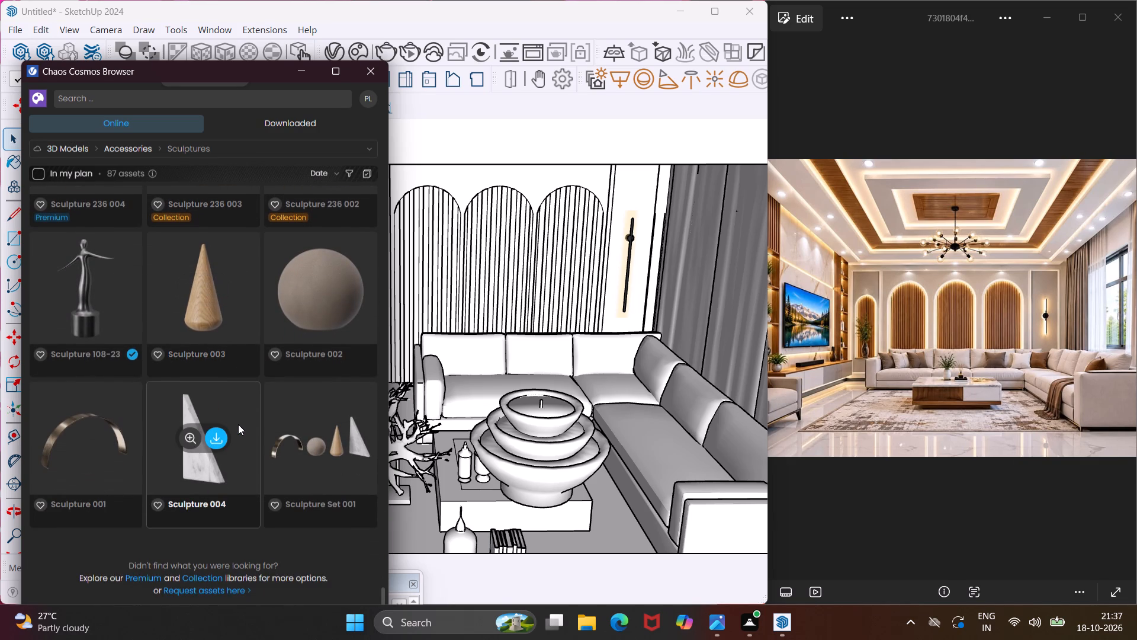
{"action": "scroll", "coordinate": [238, 424], "scroll_direction": "up", "scroll_amount": 2}
{"action": "scroll", "coordinate": [238, 424], "scroll_direction": "down", "scroll_amount": 2}
{"action": "scroll", "coordinate": [238, 424], "scroll_direction": "up", "scroll_amount": 1}
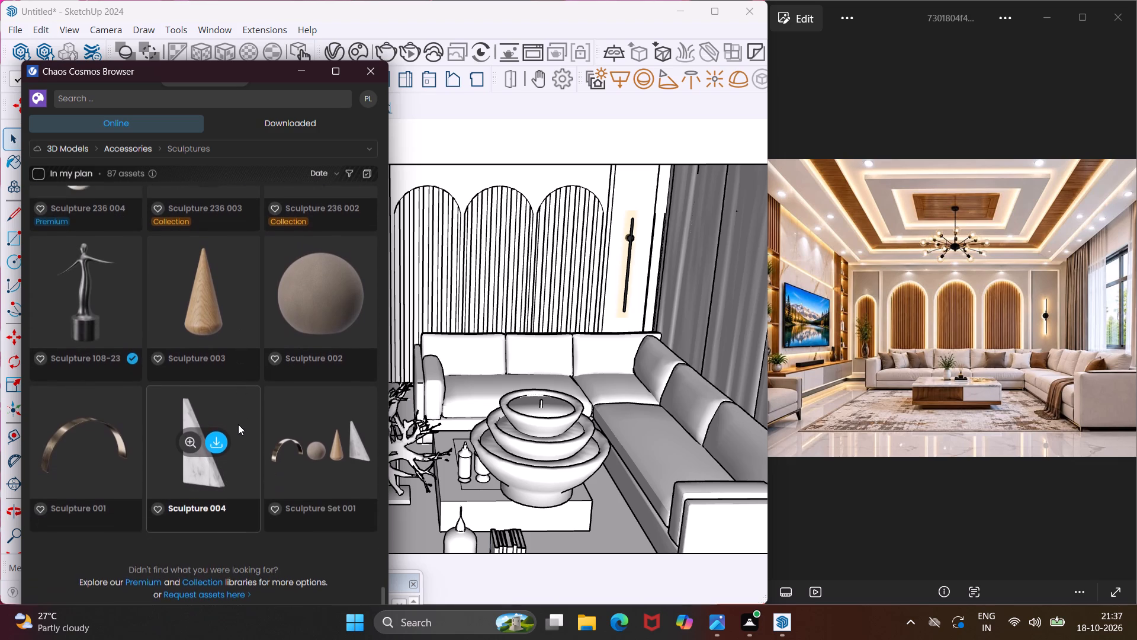
Go back through the Sculptures category and download Interior Props 221 010.
{"action": "scroll", "coordinate": [238, 424], "scroll_direction": "up", "scroll_amount": 9}
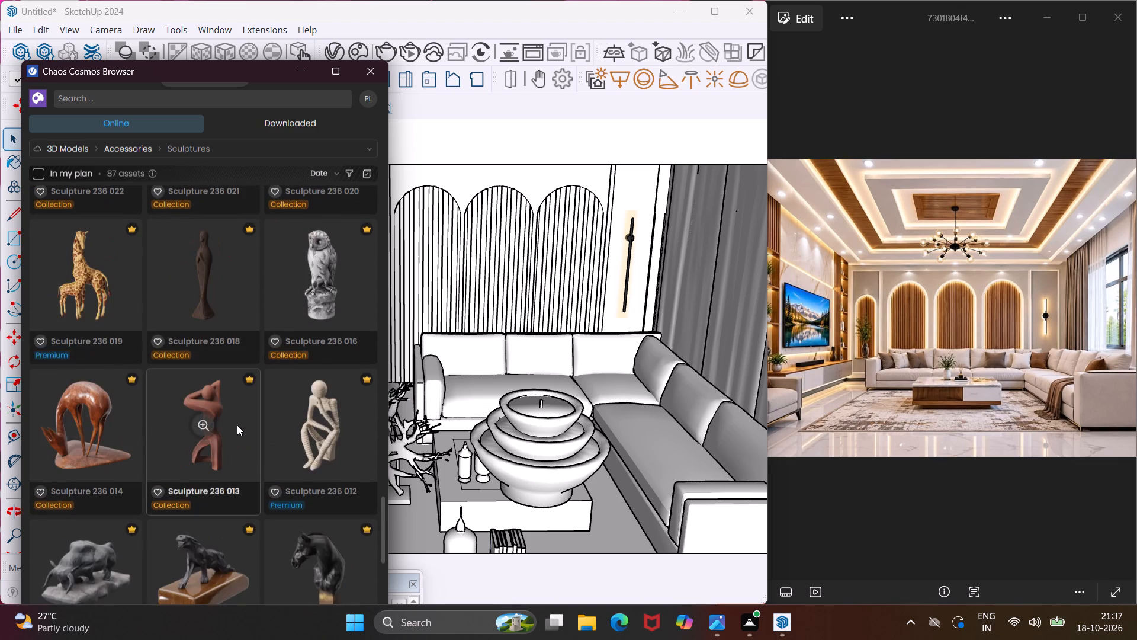
{"action": "scroll", "coordinate": [237, 425], "scroll_direction": "up", "scroll_amount": 9}
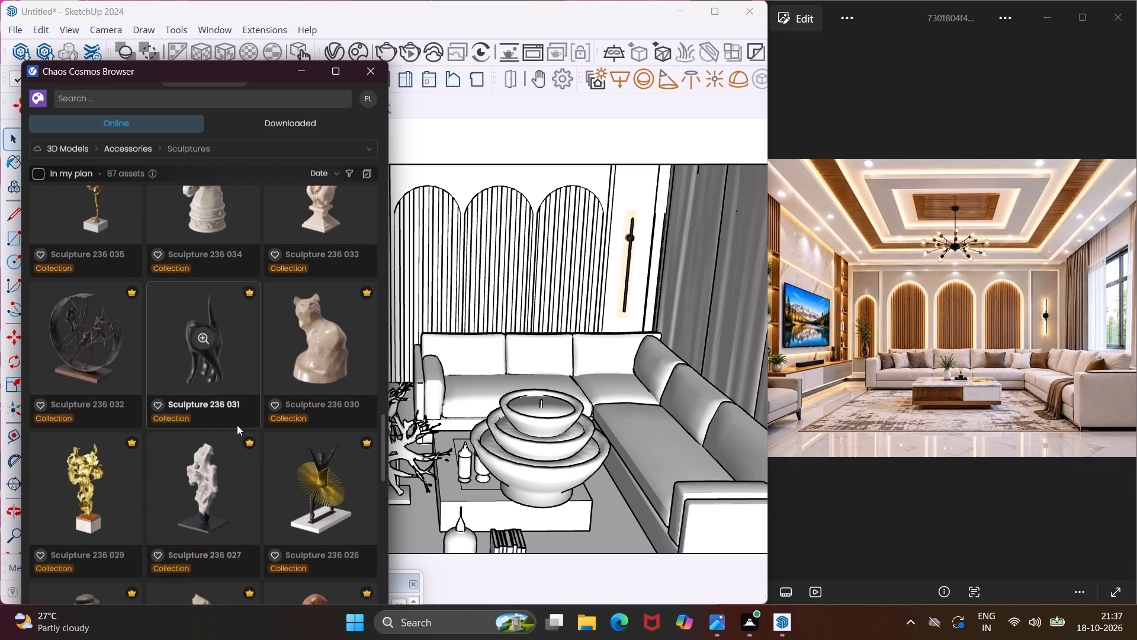
{"action": "scroll", "coordinate": [237, 425], "scroll_direction": "up", "scroll_amount": 7}
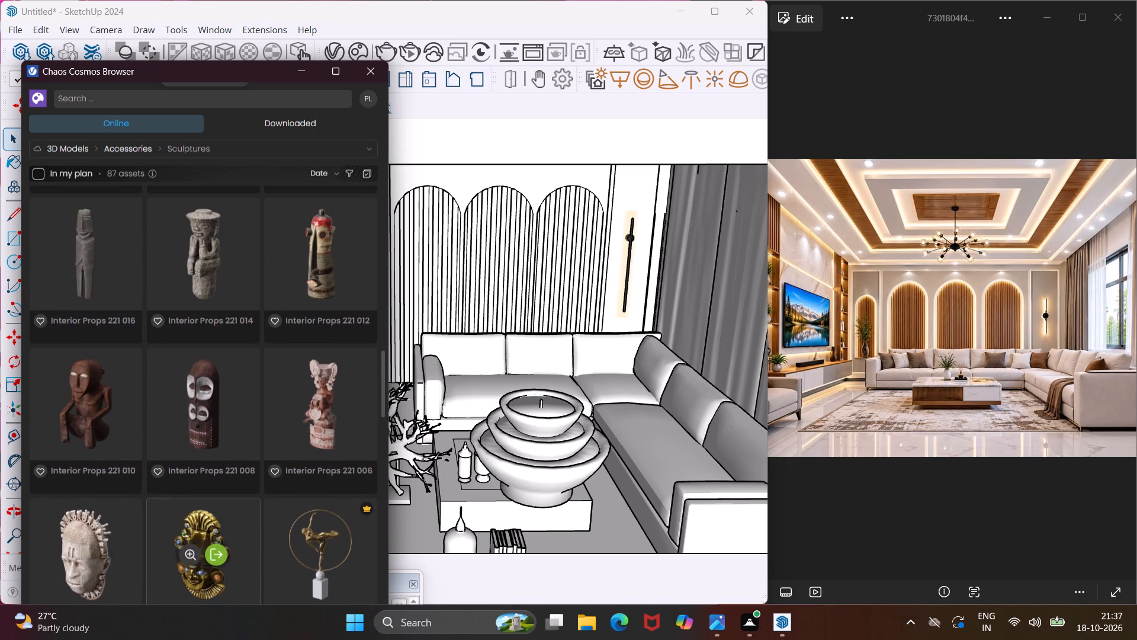
{"action": "left_click", "coordinate": [99, 403]}
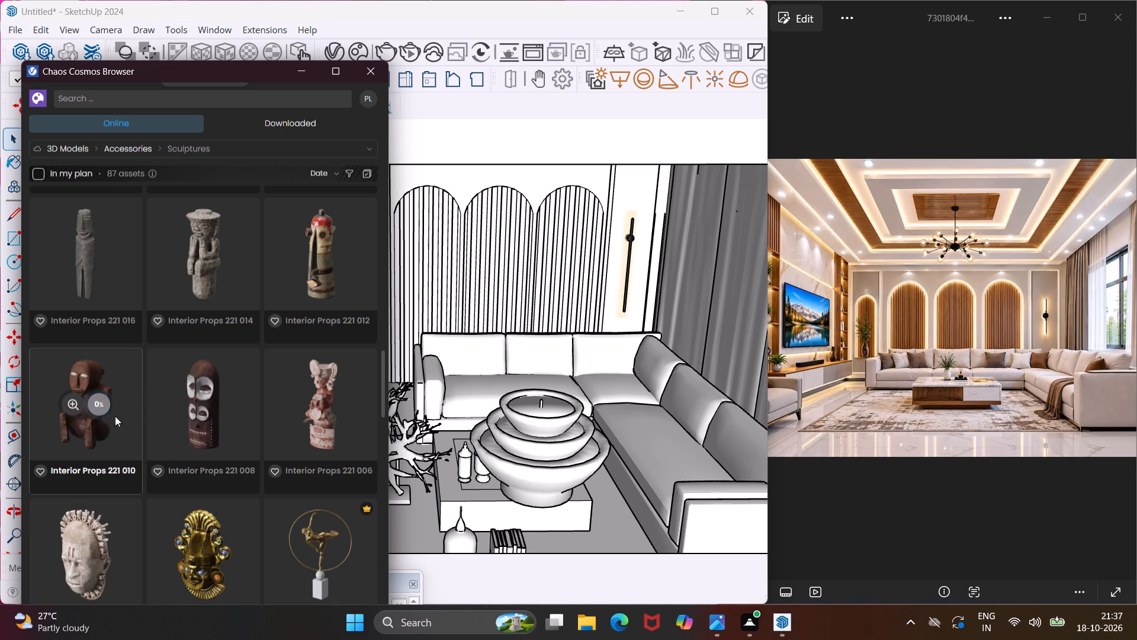
Import Interior Props 221 010 and place it on the floor between the armchair and the coffee table.
{"action": "scroll", "coordinate": [181, 411], "scroll_direction": "up", "scroll_amount": 3}
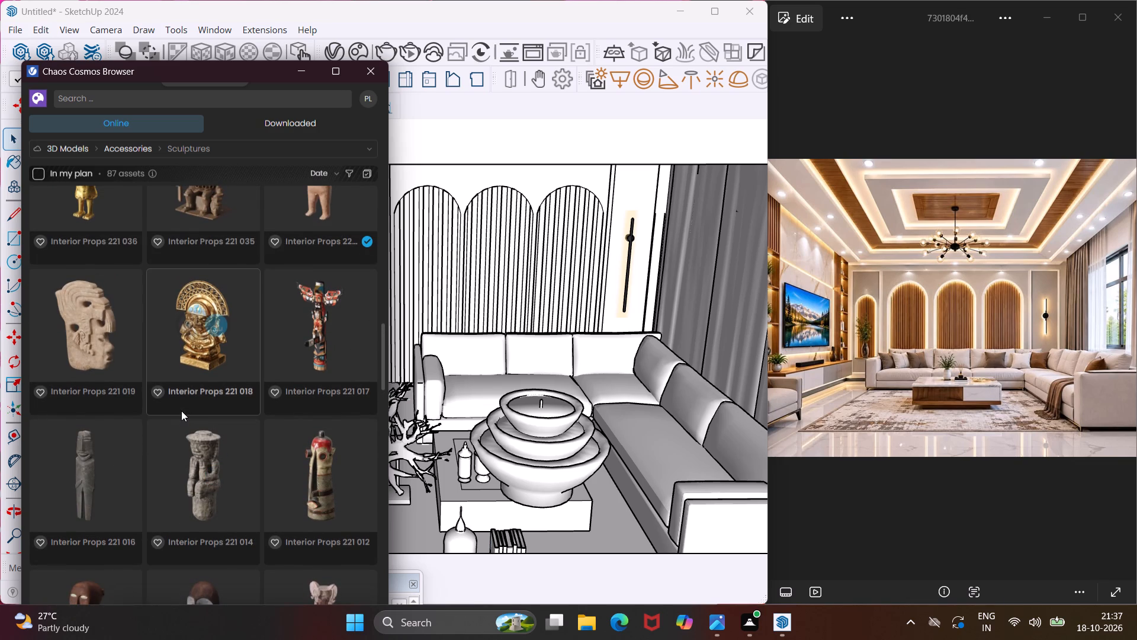
{"action": "scroll", "coordinate": [181, 411], "scroll_direction": "up", "scroll_amount": 4}
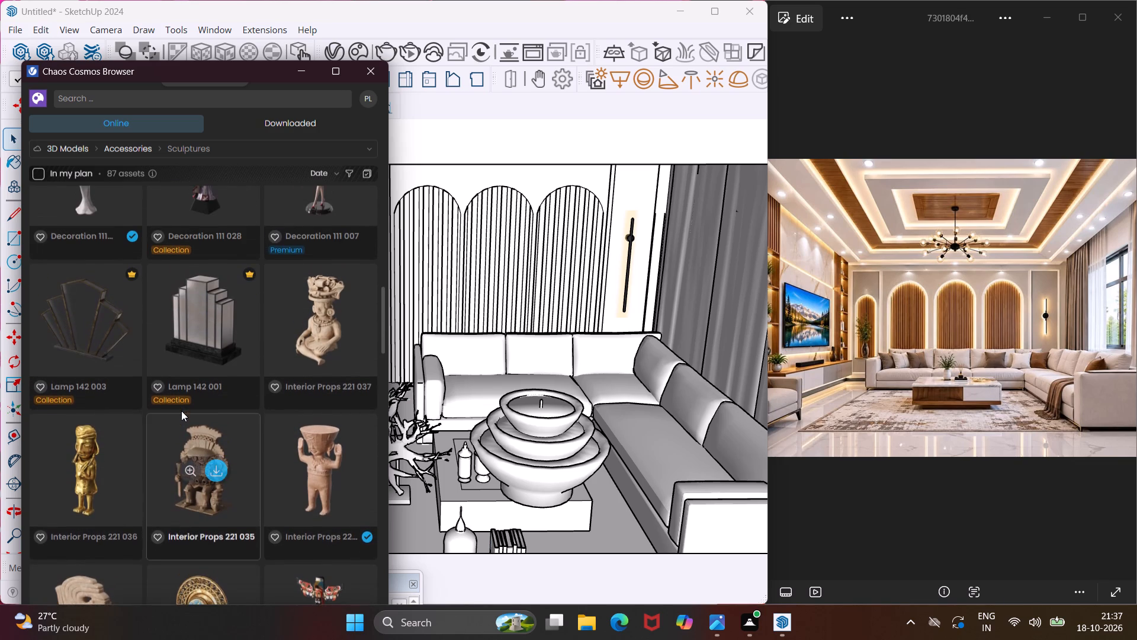
{"action": "scroll", "coordinate": [181, 411], "scroll_direction": "up", "scroll_amount": 1}
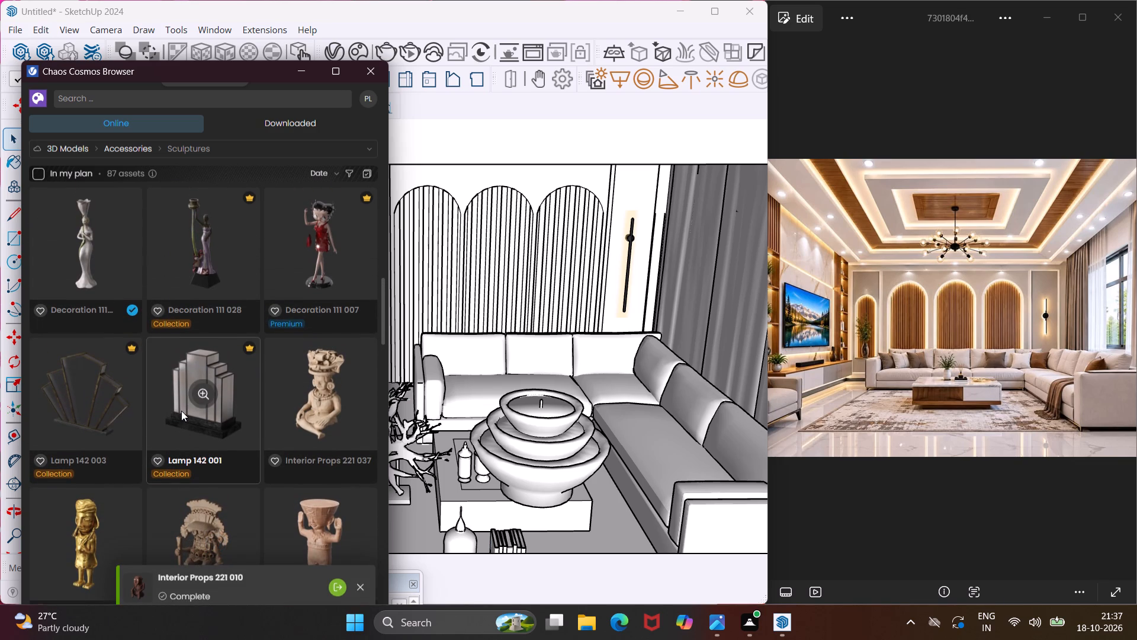
{"action": "scroll", "coordinate": [181, 411], "scroll_direction": "down", "scroll_amount": 6}
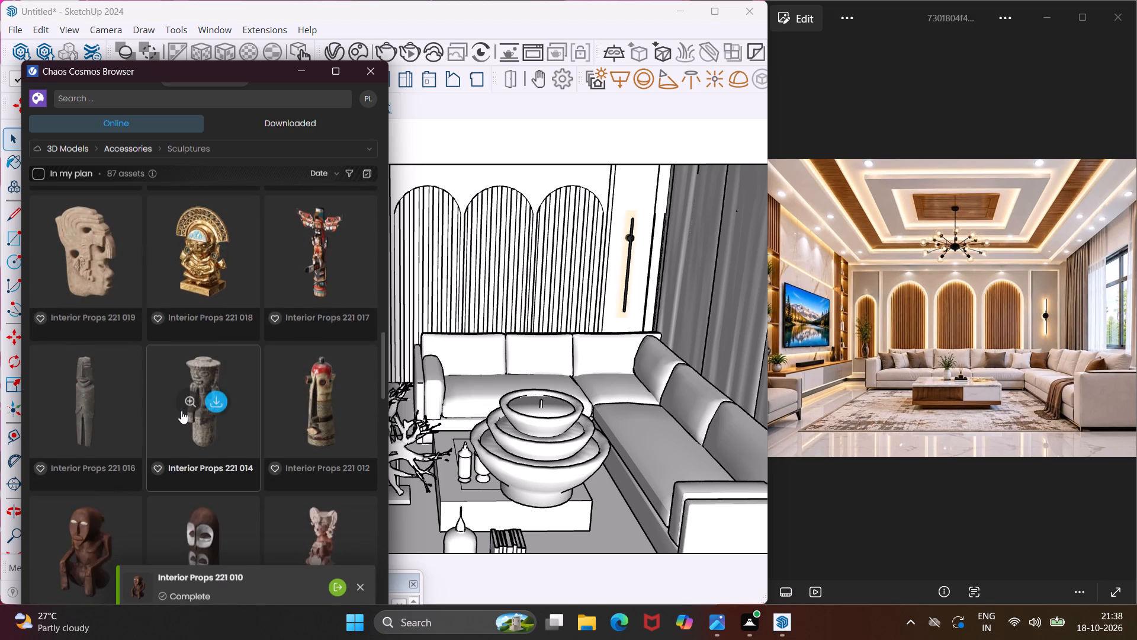
{"action": "scroll", "coordinate": [181, 411], "scroll_direction": "down", "scroll_amount": 4}
{"action": "left_click", "coordinate": [99, 254]}
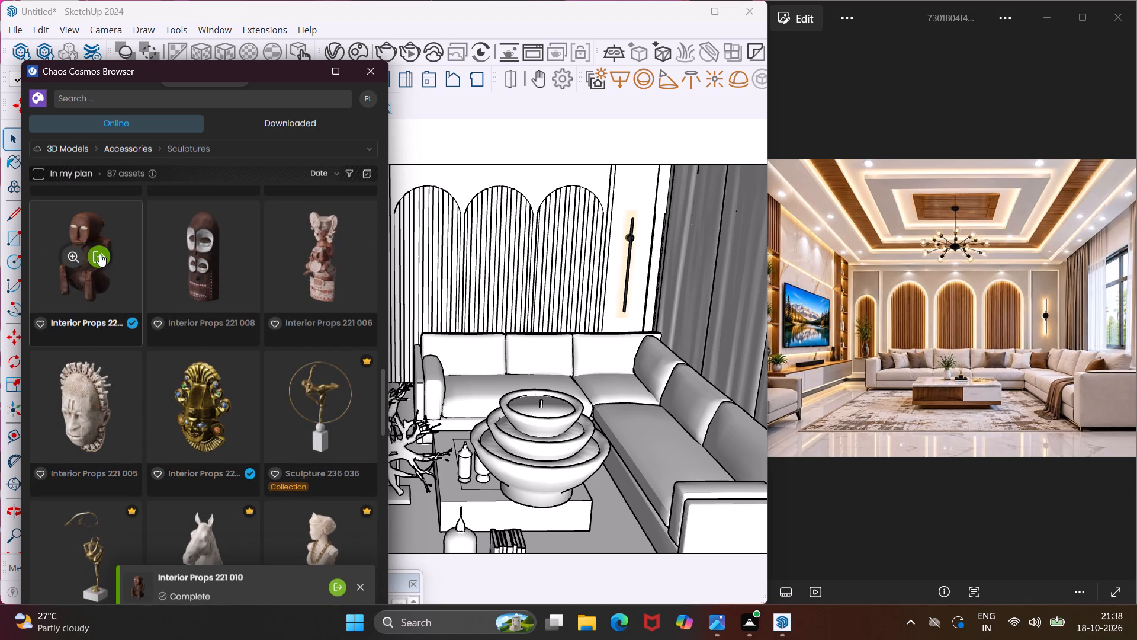
{"action": "scroll", "coordinate": [343, 430], "scroll_direction": "down", "scroll_amount": 3}
{"action": "middle_click_drag", "start_coordinate": [336, 468], "coordinate": [177, 469]}
{"action": "scroll", "coordinate": [234, 466], "scroll_direction": "up", "scroll_amount": 5}
{"action": "middle_click_drag", "start_coordinate": [234, 466], "coordinate": [266, 449]}
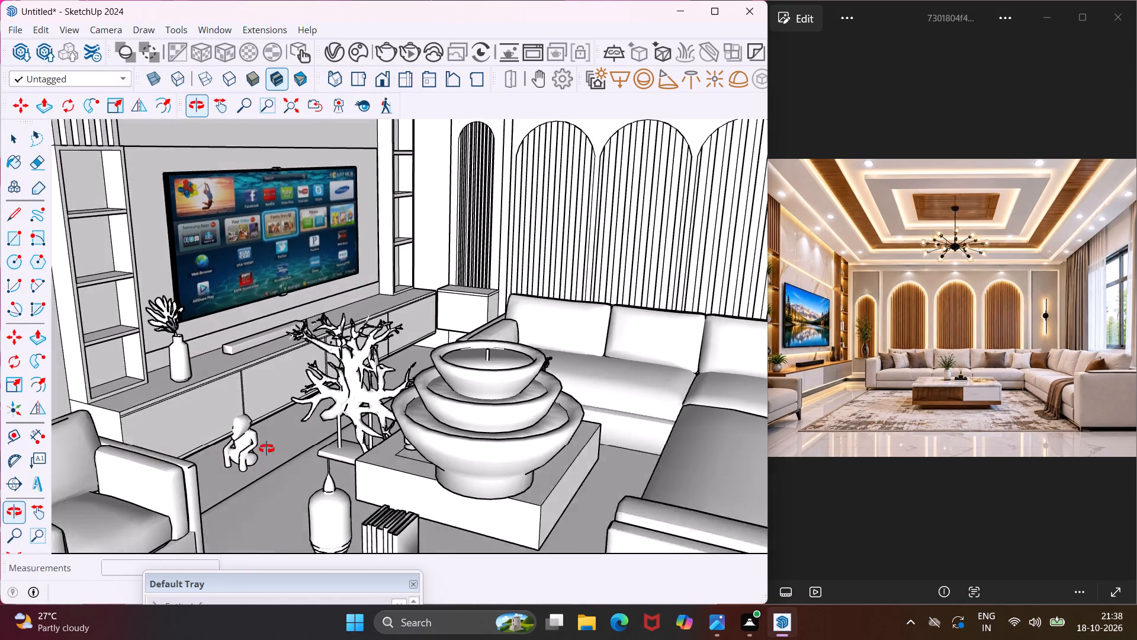
{"action": "middle_click_drag", "start_coordinate": [266, 449], "coordinate": [271, 446]}
{"action": "left_click", "coordinate": [283, 495]}
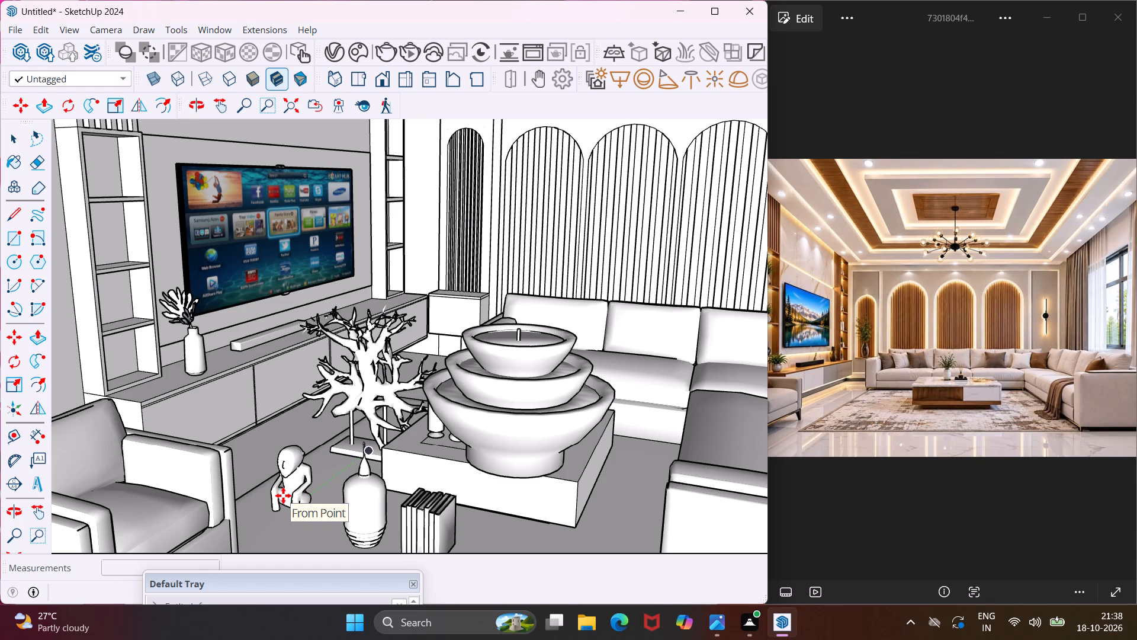
{"action": "key", "text": "Escape"}
{"action": "key", "text": "space"}
Rotate the seated figure sculpture 90 degrees horizontally, using a pivot point on the ground outside the room.
{"action": "left_click", "coordinate": [283, 495]}
{"action": "scroll", "coordinate": [284, 495], "scroll_direction": "down", "scroll_amount": 2}
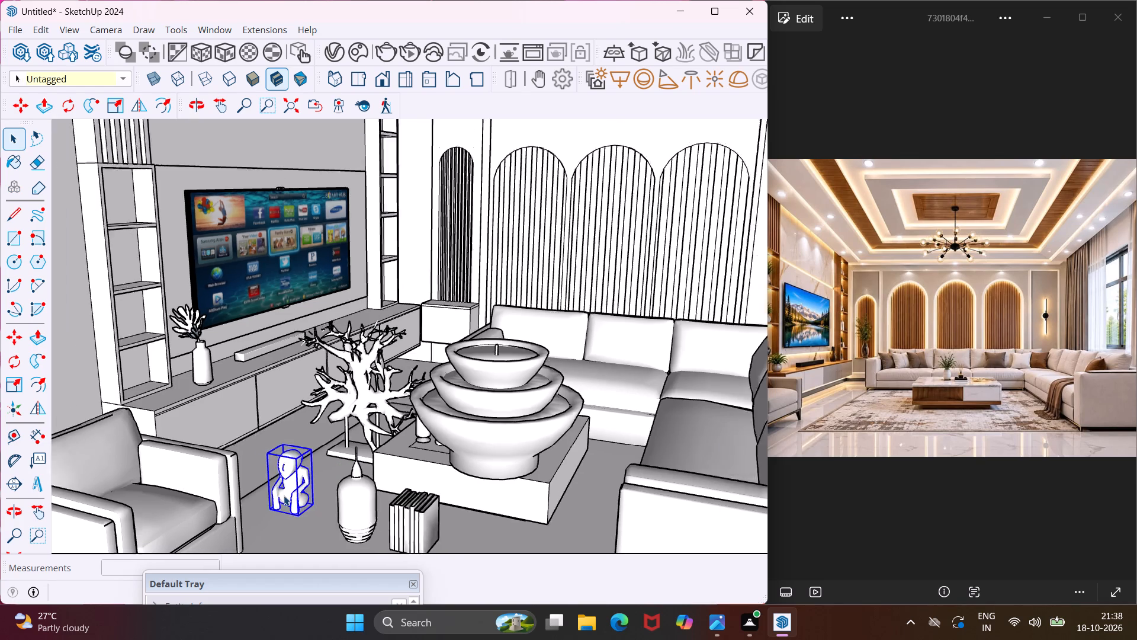
{"action": "scroll", "coordinate": [284, 495], "scroll_direction": "down", "scroll_amount": 2}
{"action": "left_click", "coordinate": [15, 364]}
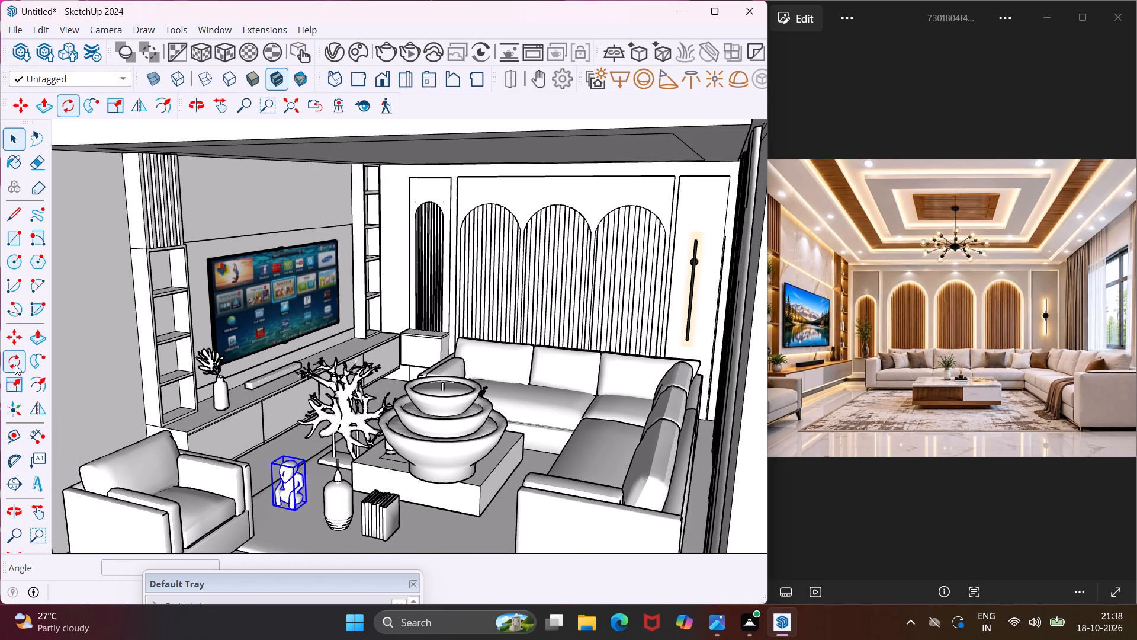
{"action": "scroll", "coordinate": [303, 430], "scroll_direction": "down", "scroll_amount": 3}
{"action": "middle_click_drag", "start_coordinate": [309, 512], "coordinate": [354, 520]}
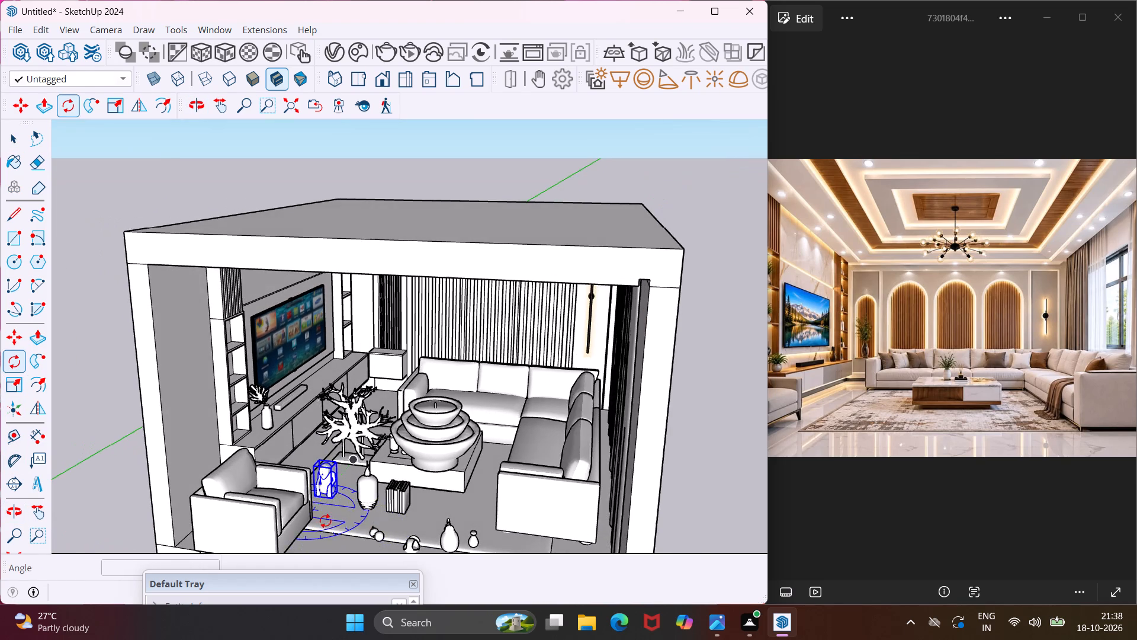
{"action": "scroll", "coordinate": [325, 521], "scroll_direction": "up", "scroll_amount": 7}
{"action": "left_click", "coordinate": [334, 520]}
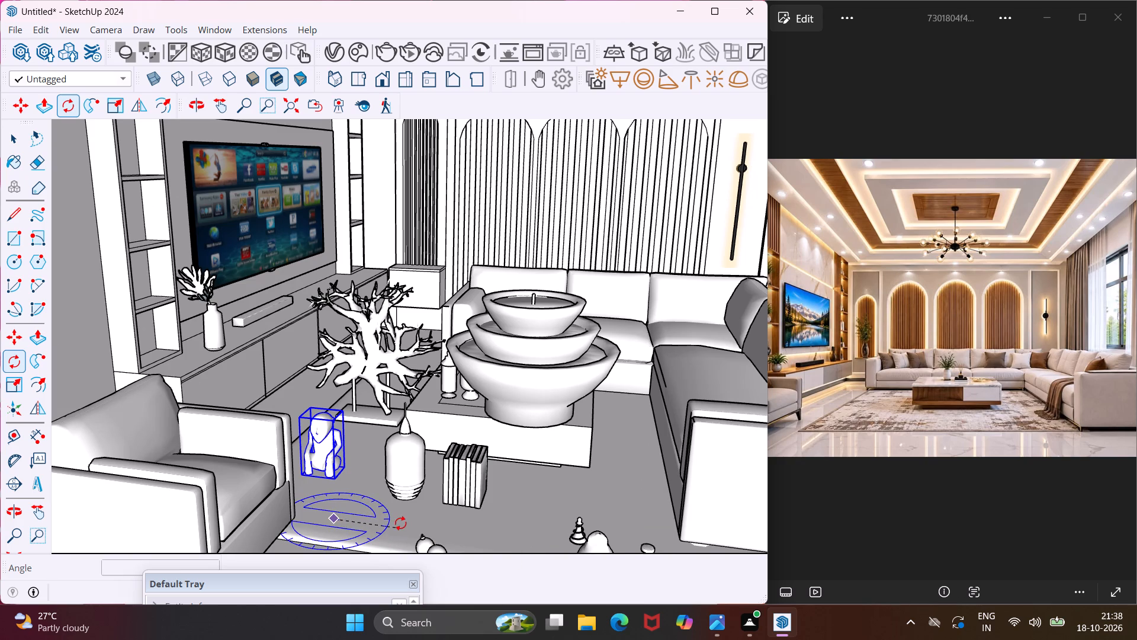
{"action": "scroll", "coordinate": [406, 519], "scroll_direction": "down", "scroll_amount": 6}
{"action": "key", "text": "Escape"}
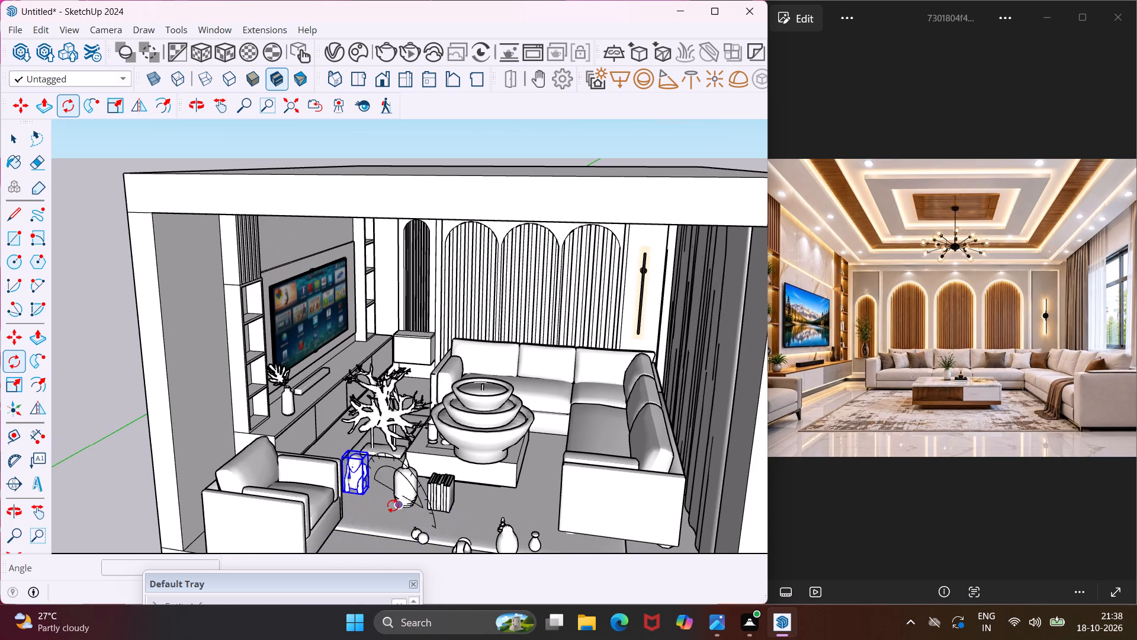
{"action": "scroll", "coordinate": [391, 503], "scroll_direction": "down", "scroll_amount": 14}
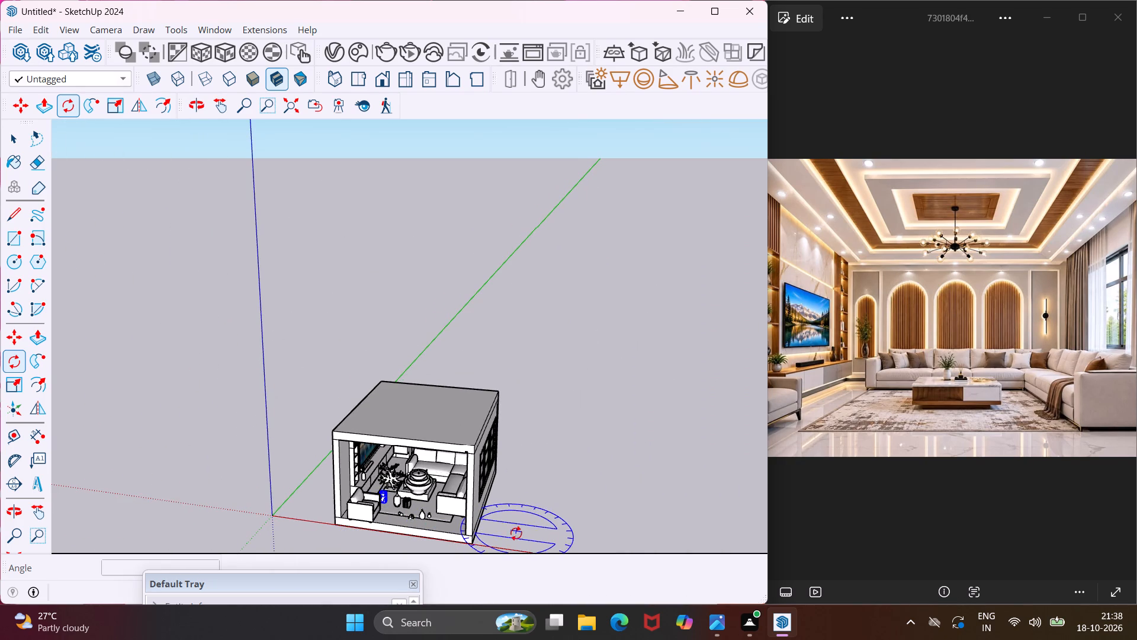
{"action": "scroll", "coordinate": [511, 533], "scroll_direction": "up", "scroll_amount": 4}
{"action": "left_click", "coordinate": [511, 533]}
{"action": "left_click", "coordinate": [532, 533]}
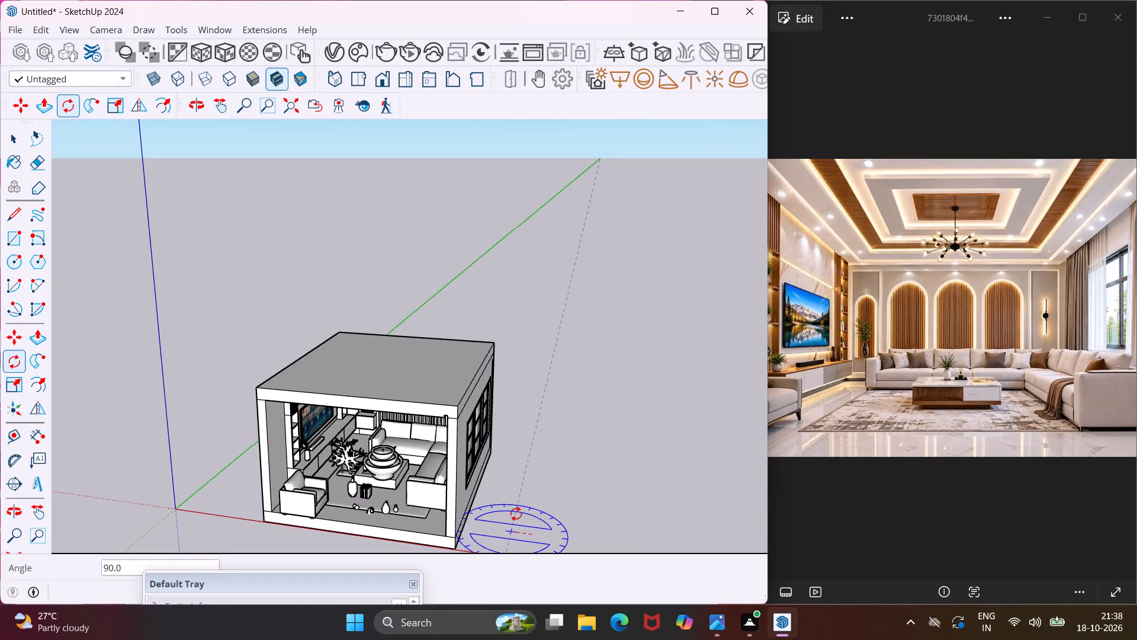
{"action": "scroll", "coordinate": [516, 514], "scroll_direction": "up", "scroll_amount": 3}
{"action": "left_click", "coordinate": [516, 514]}
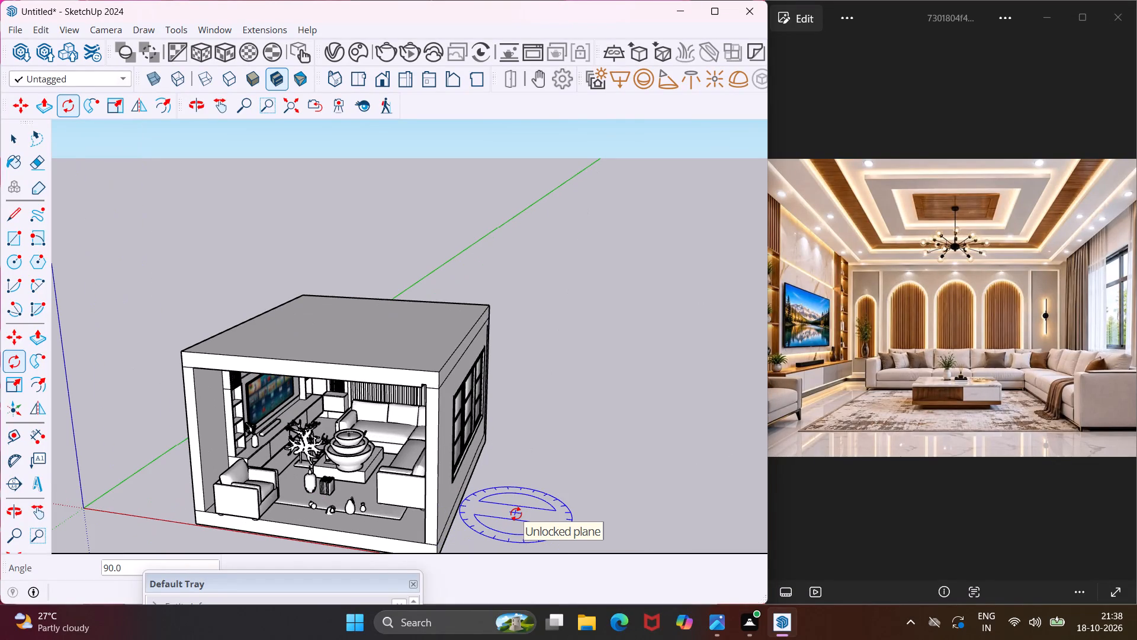
Move the sculpture by its bottom corner onto the second-lowest shelf of the near shelving unit beside the TV.
{"action": "middle_click_drag", "start_coordinate": [516, 514], "coordinate": [596, 385]}
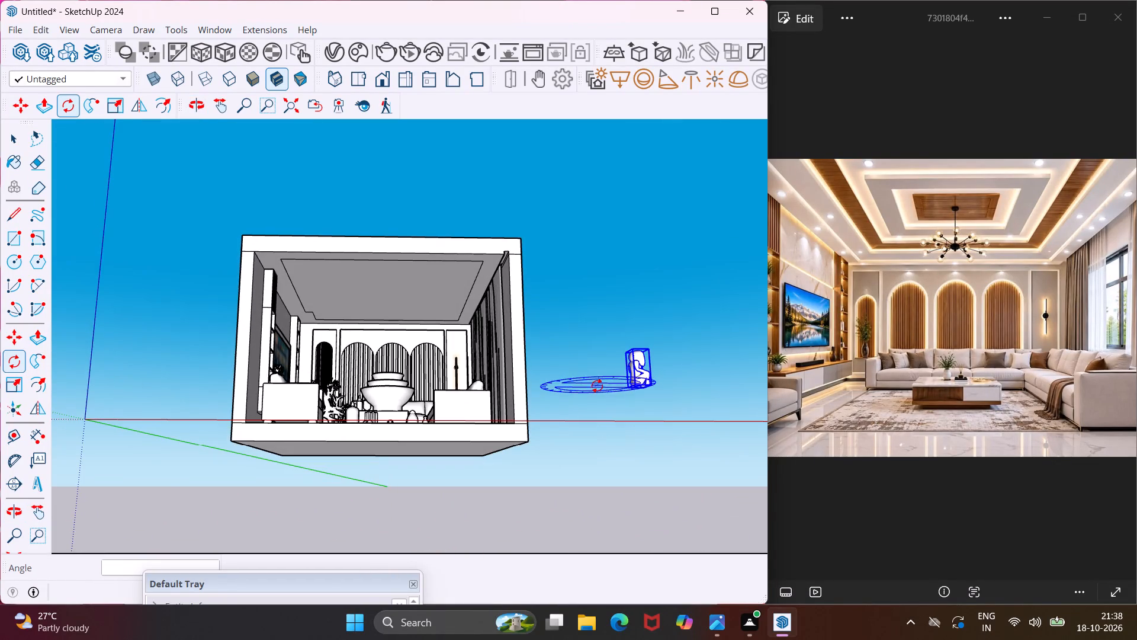
{"action": "scroll", "coordinate": [597, 387], "scroll_direction": "down", "scroll_amount": 3}
{"action": "middle_click_drag", "start_coordinate": [596, 397], "coordinate": [579, 489]}
{"action": "scroll", "coordinate": [580, 489], "scroll_direction": "down", "scroll_amount": 2}
{"action": "middle_click_drag", "start_coordinate": [583, 487], "coordinate": [589, 447]}
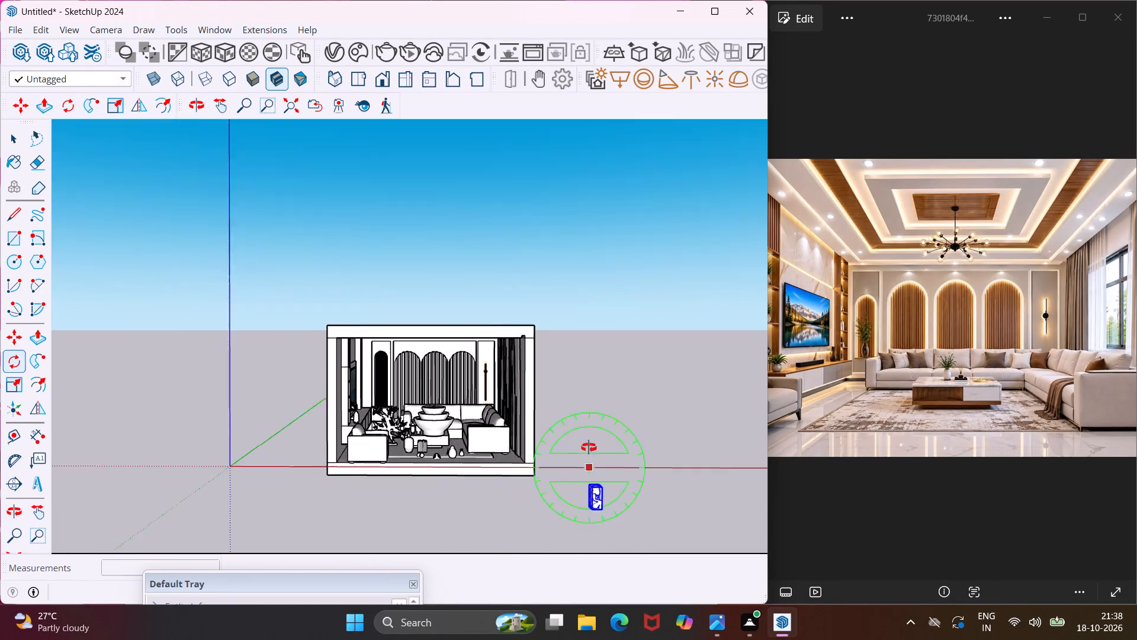
{"action": "middle_click_drag", "start_coordinate": [589, 447], "coordinate": [592, 436]}
{"action": "scroll", "coordinate": [592, 436], "scroll_direction": "up", "scroll_amount": 1}
{"action": "key", "text": "m"}
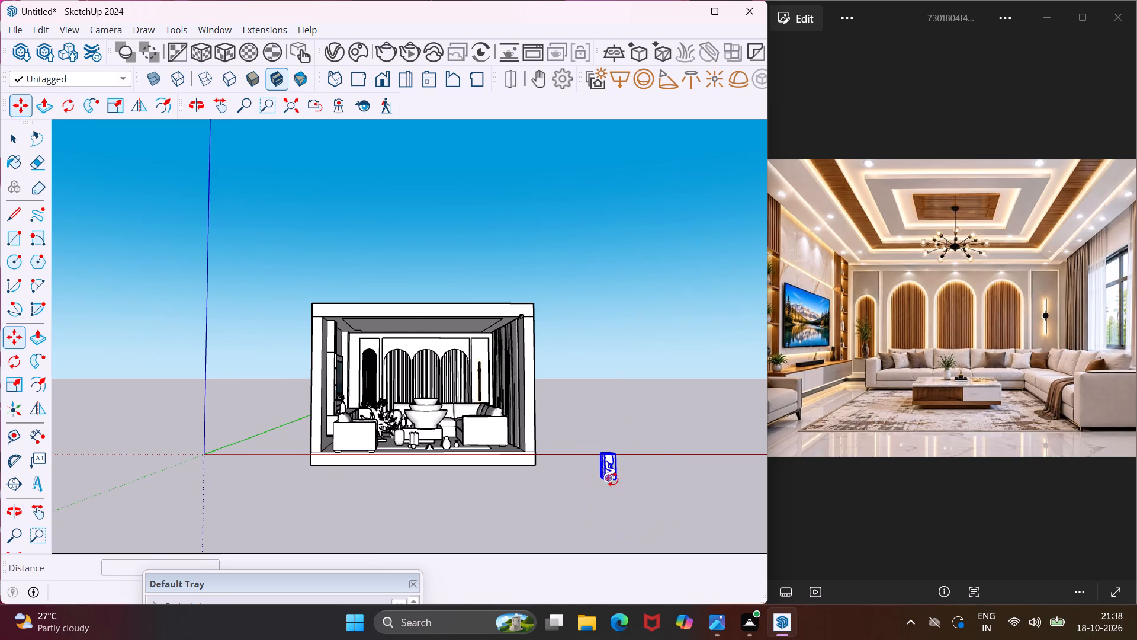
{"action": "scroll", "coordinate": [612, 479], "scroll_direction": "up", "scroll_amount": 10}
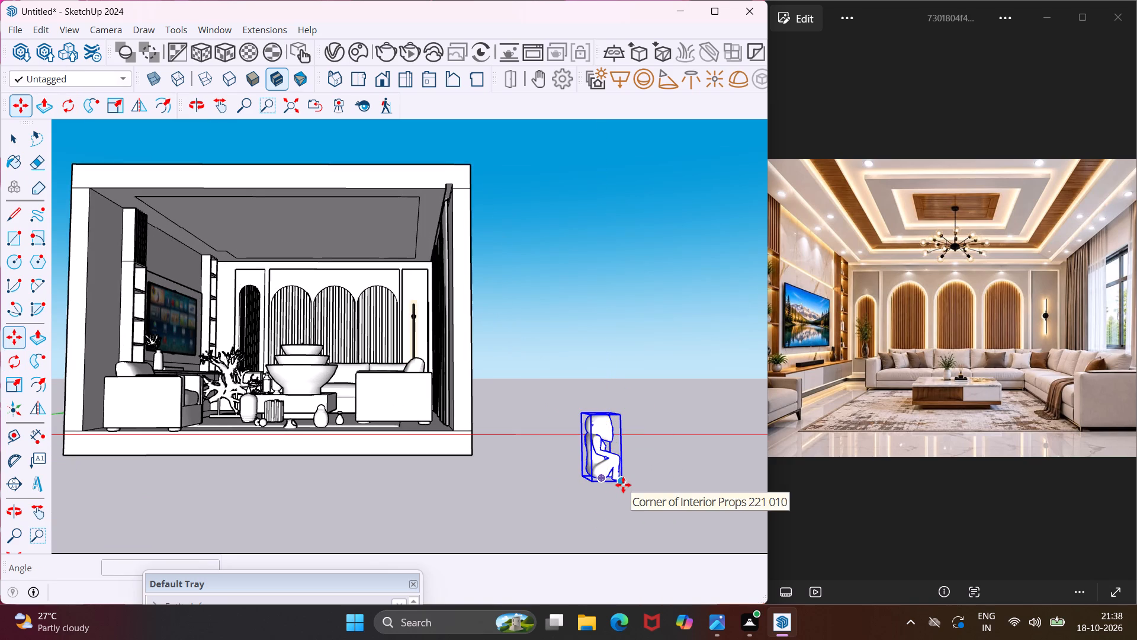
{"action": "left_click", "coordinate": [623, 485]}
{"action": "scroll", "coordinate": [483, 476], "scroll_direction": "down", "scroll_amount": 5}
{"action": "middle_click_drag", "start_coordinate": [457, 489], "coordinate": [364, 548]}
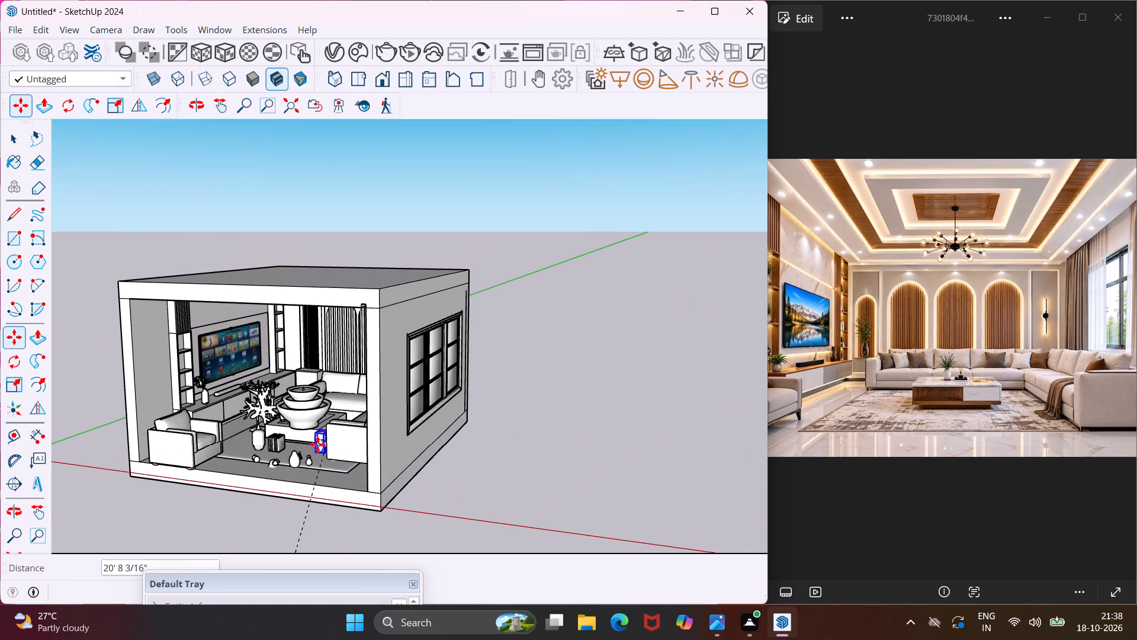
{"action": "scroll", "coordinate": [185, 392], "scroll_direction": "up", "scroll_amount": 15}
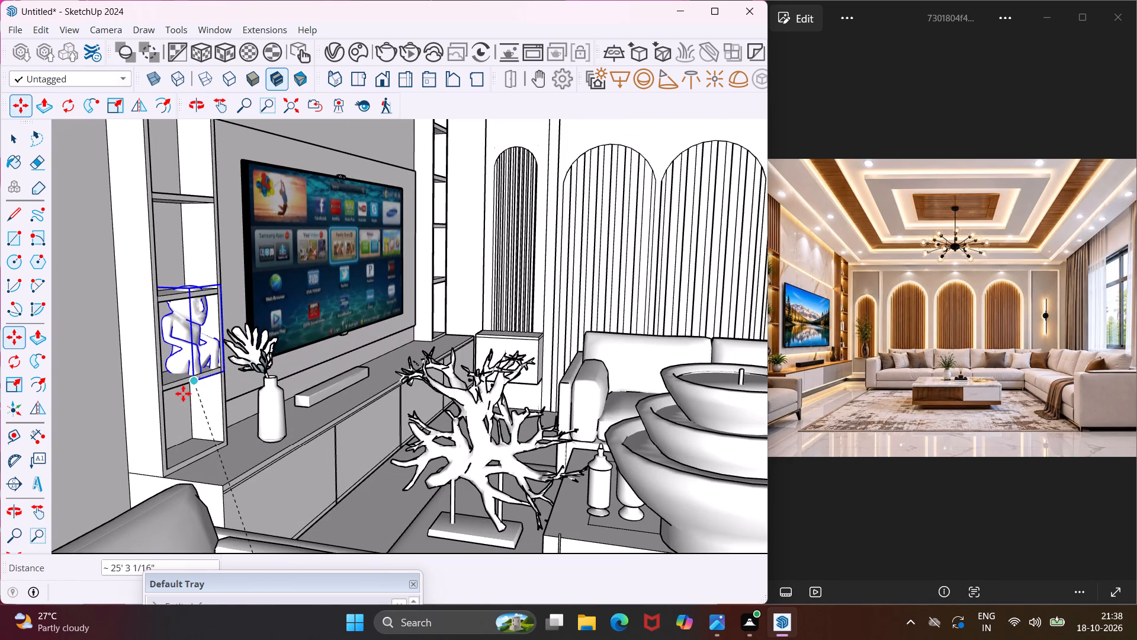
{"action": "scroll", "coordinate": [183, 393], "scroll_direction": "down", "scroll_amount": 4}
{"action": "scroll", "coordinate": [183, 393], "scroll_direction": "up", "scroll_amount": 4}
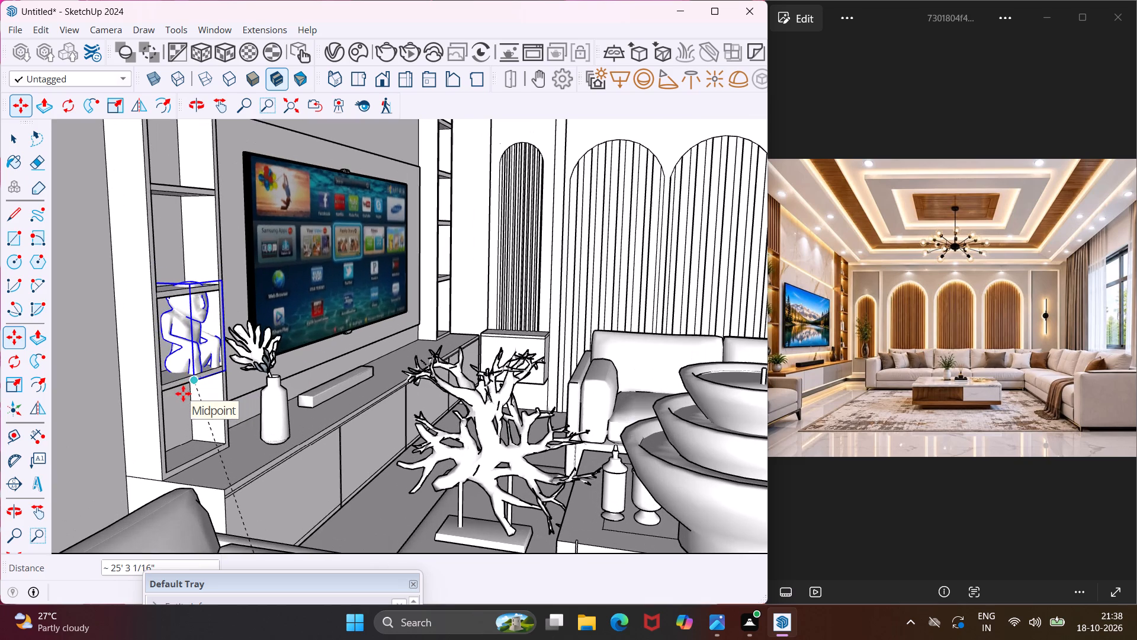
{"action": "scroll", "coordinate": [175, 377], "scroll_direction": "up", "scroll_amount": 3}
{"action": "middle_click_drag", "start_coordinate": [175, 377], "coordinate": [174, 376]}
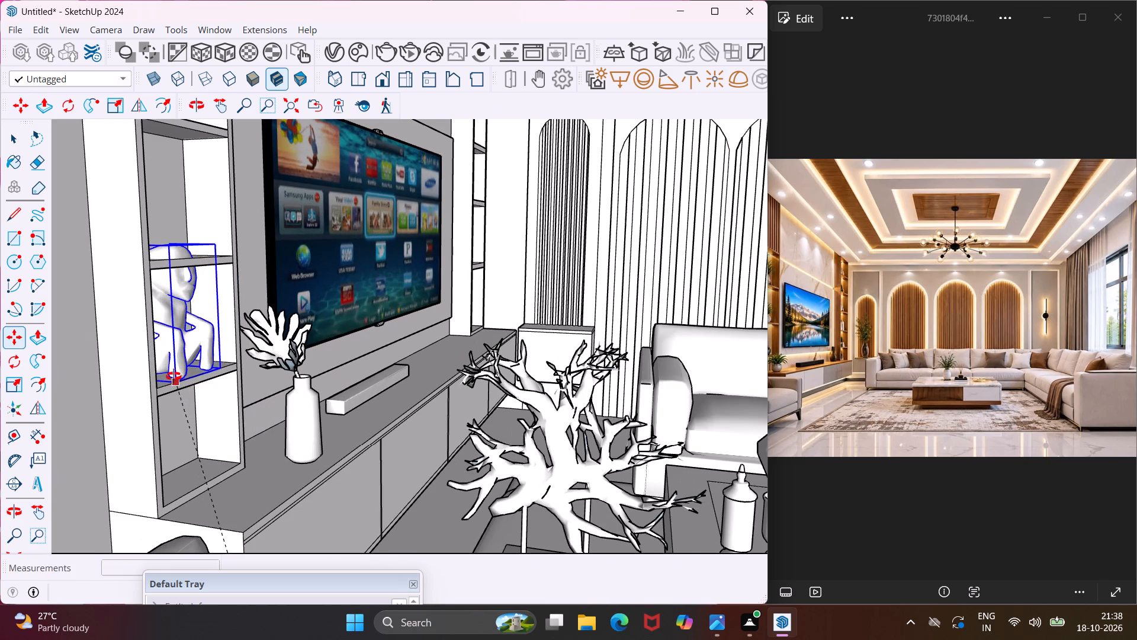
{"action": "middle_click_drag", "start_coordinate": [174, 376], "coordinate": [117, 377]}
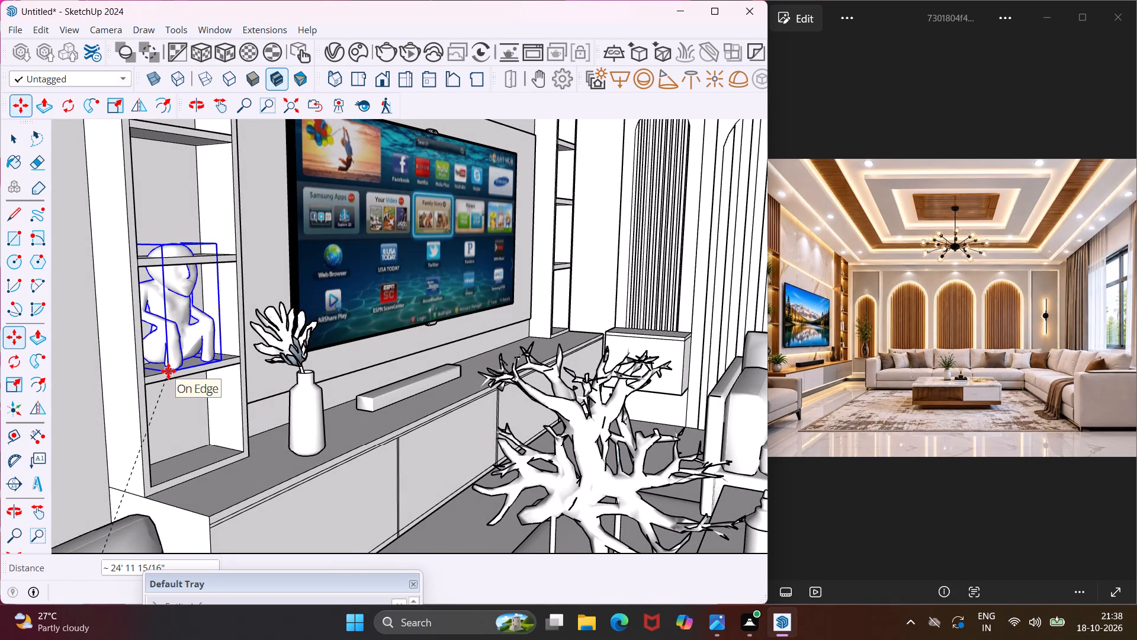
{"action": "left_click", "coordinate": [168, 371]}
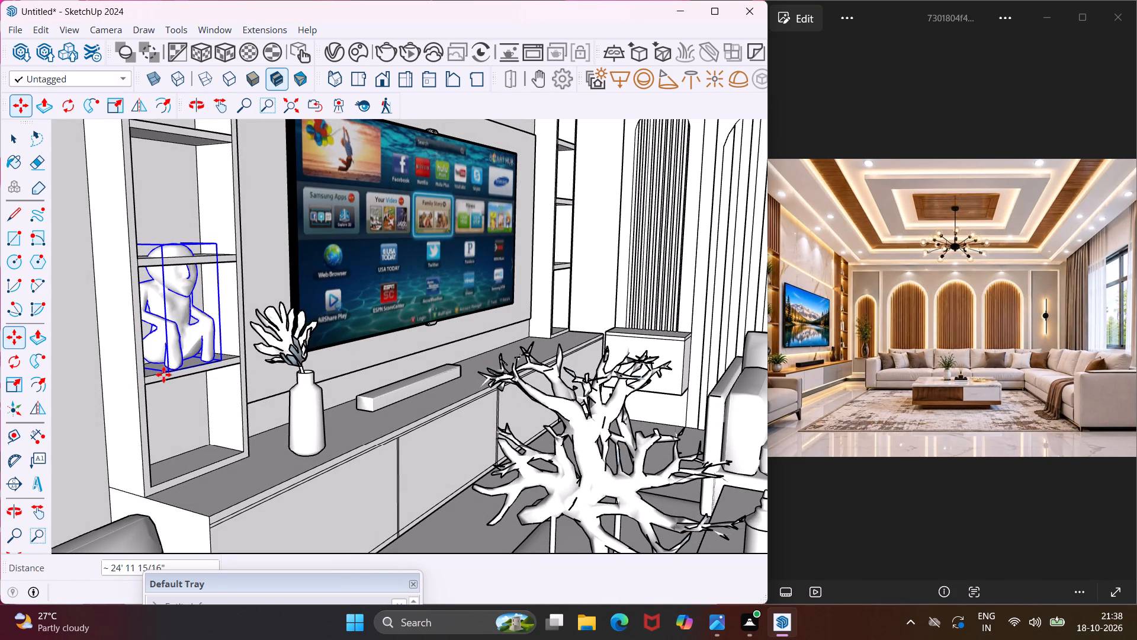
Scale the sculpture uniformly to about 0.73 from its opposite corner so it fits inside the shelf compartment.
{"action": "left_click", "coordinate": [18, 380]}
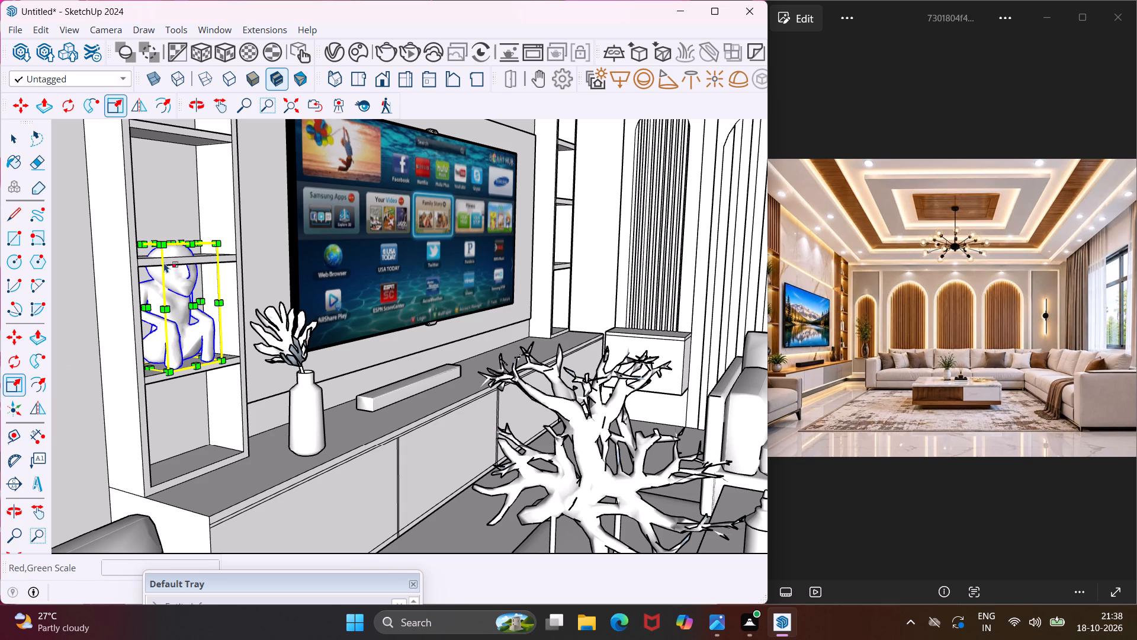
{"action": "scroll", "coordinate": [143, 247], "scroll_direction": "up", "scroll_amount": 4}
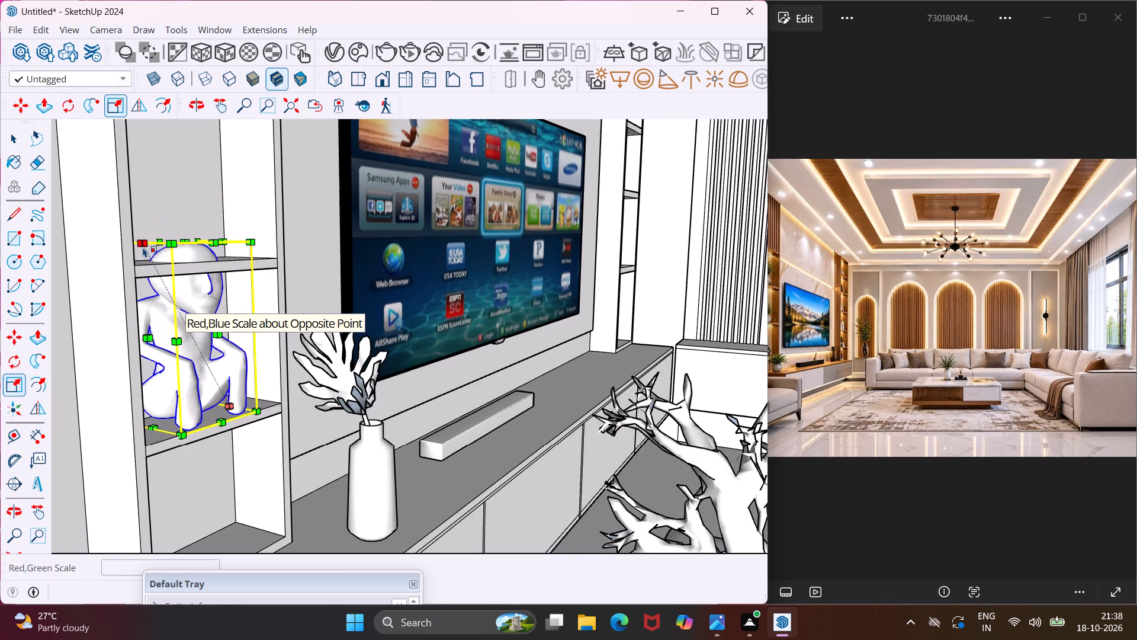
{"action": "scroll", "coordinate": [143, 247], "scroll_direction": "up", "scroll_amount": 3}
{"action": "middle_click_drag", "start_coordinate": [143, 247], "coordinate": [95, 256]}
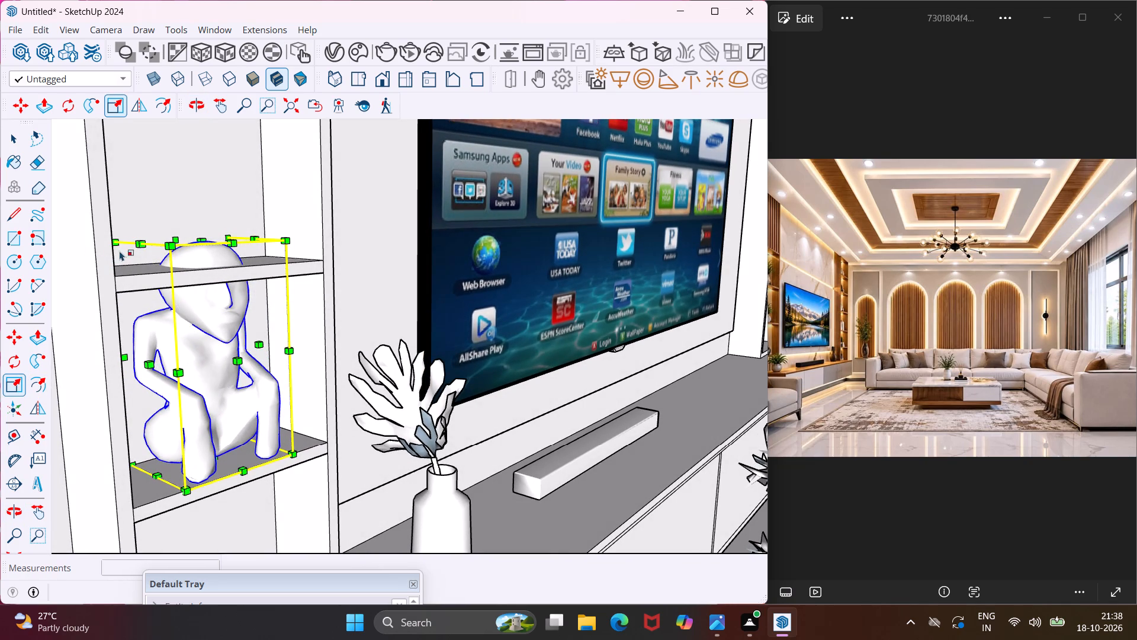
{"action": "left_click", "coordinate": [117, 245]}
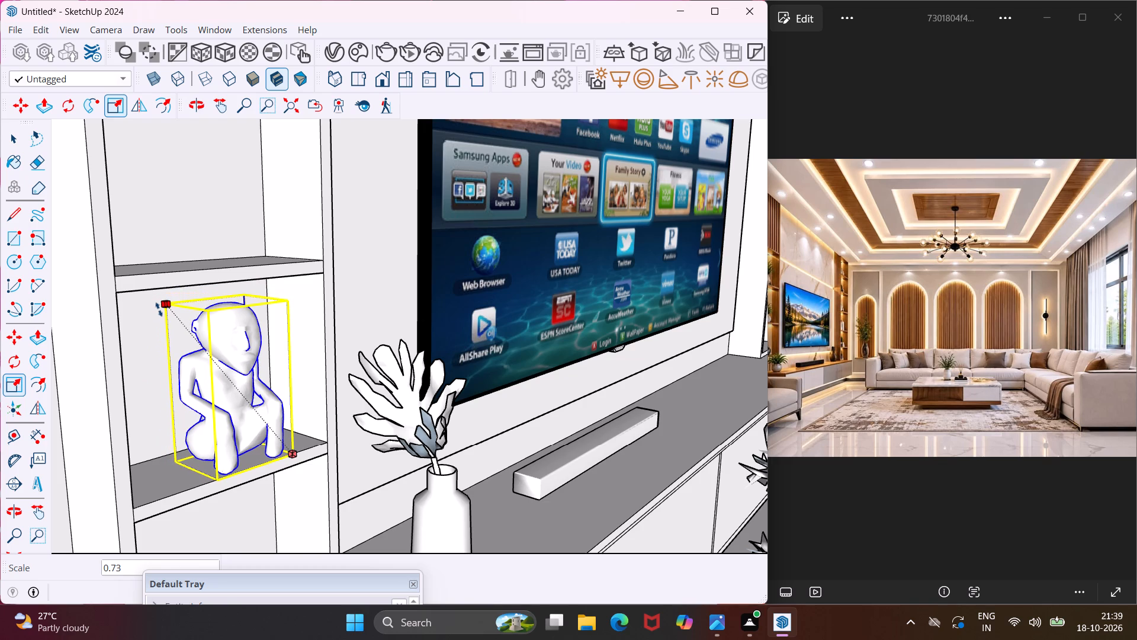
{"action": "left_click", "coordinate": [159, 309]}
{"action": "middle_click_drag", "start_coordinate": [163, 368], "coordinate": [206, 316]}
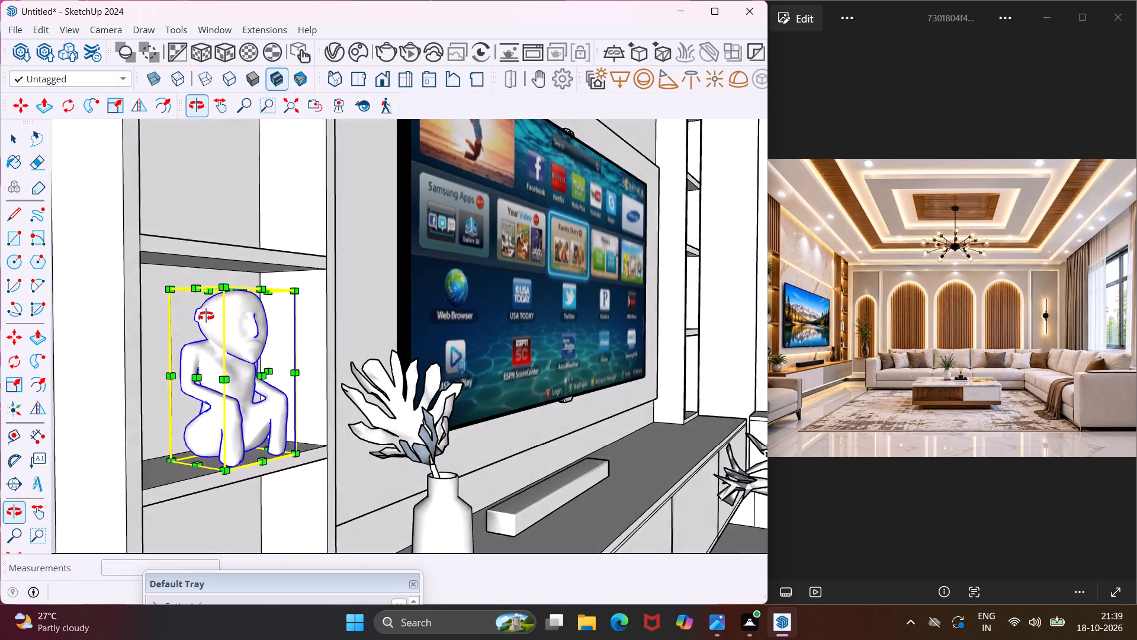
{"action": "middle_click_drag", "start_coordinate": [206, 316], "coordinate": [213, 309]}
{"action": "scroll", "coordinate": [213, 309], "scroll_direction": "down", "scroll_amount": 8}
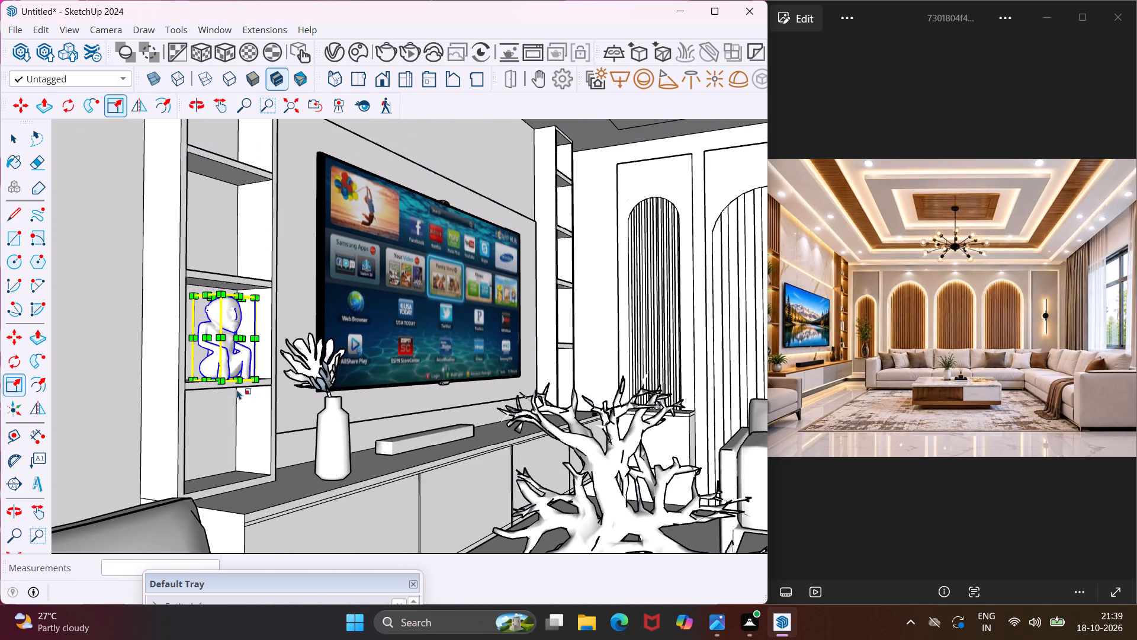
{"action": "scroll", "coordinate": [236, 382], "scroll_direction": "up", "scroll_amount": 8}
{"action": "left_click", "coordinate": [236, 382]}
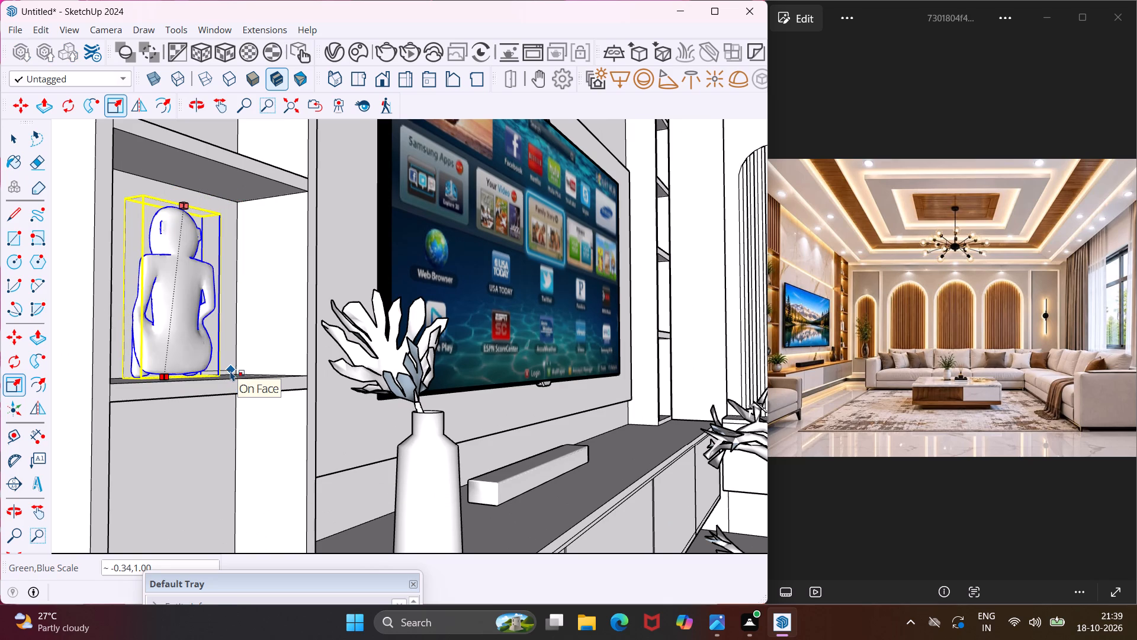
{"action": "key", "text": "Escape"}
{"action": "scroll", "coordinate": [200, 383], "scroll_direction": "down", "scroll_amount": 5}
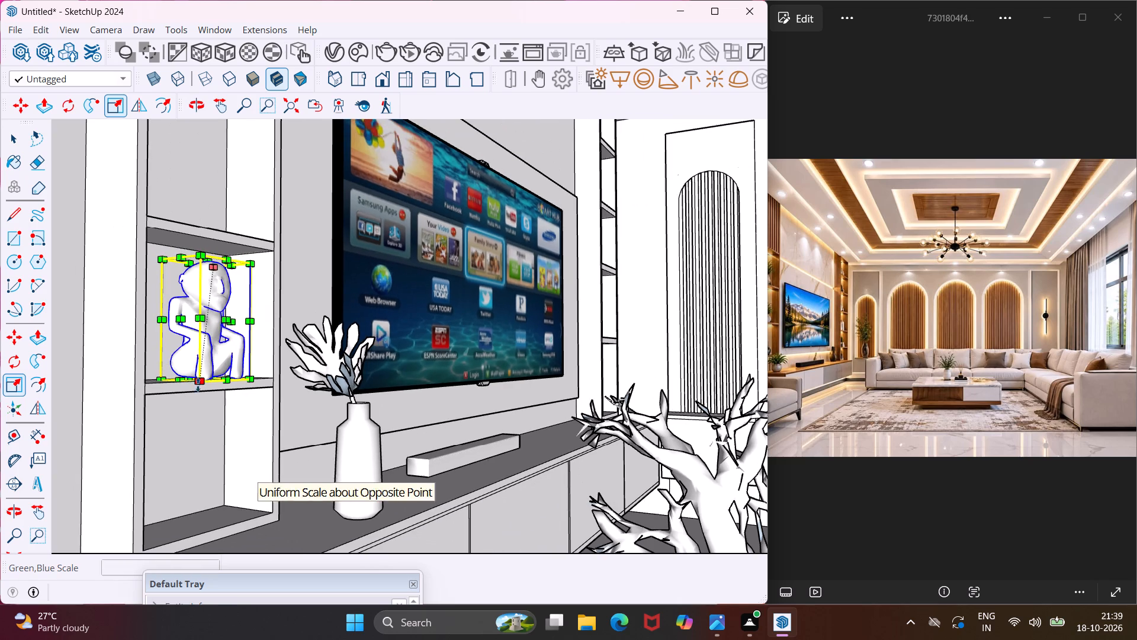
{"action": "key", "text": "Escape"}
Scale the seated figure sculpture on the shelf to about 0.81 along the red axis and 0.87 along the blue axis.
{"action": "key", "text": "space"}
{"action": "left_click", "coordinate": [203, 358]}
{"action": "middle_click_drag", "start_coordinate": [198, 363], "coordinate": [191, 395]}
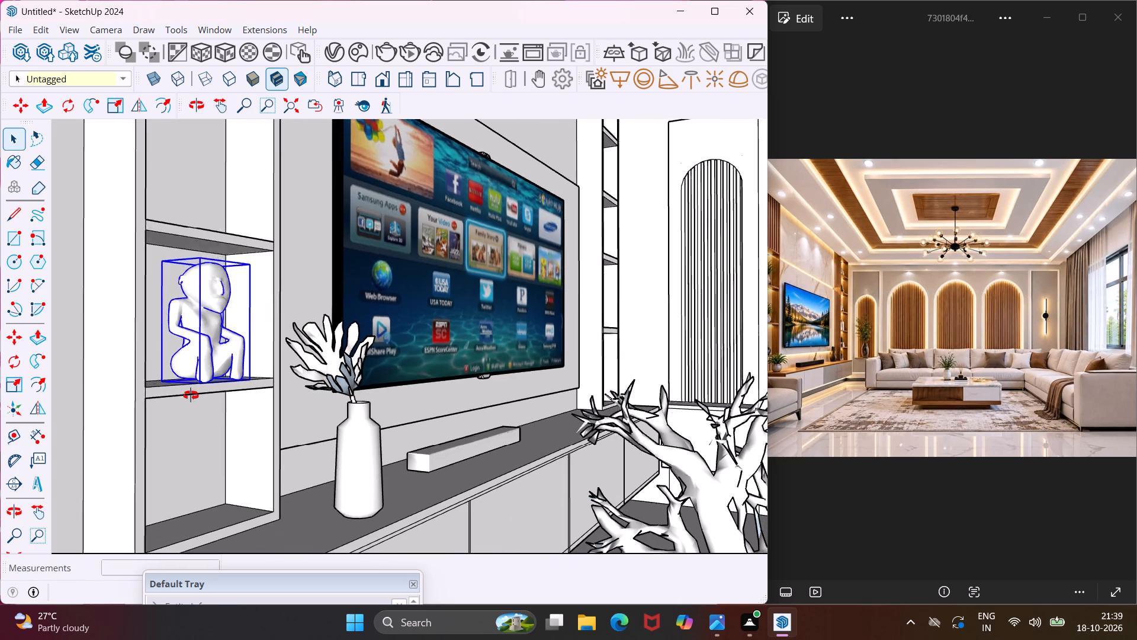
{"action": "middle_click_drag", "start_coordinate": [191, 395], "coordinate": [182, 431]}
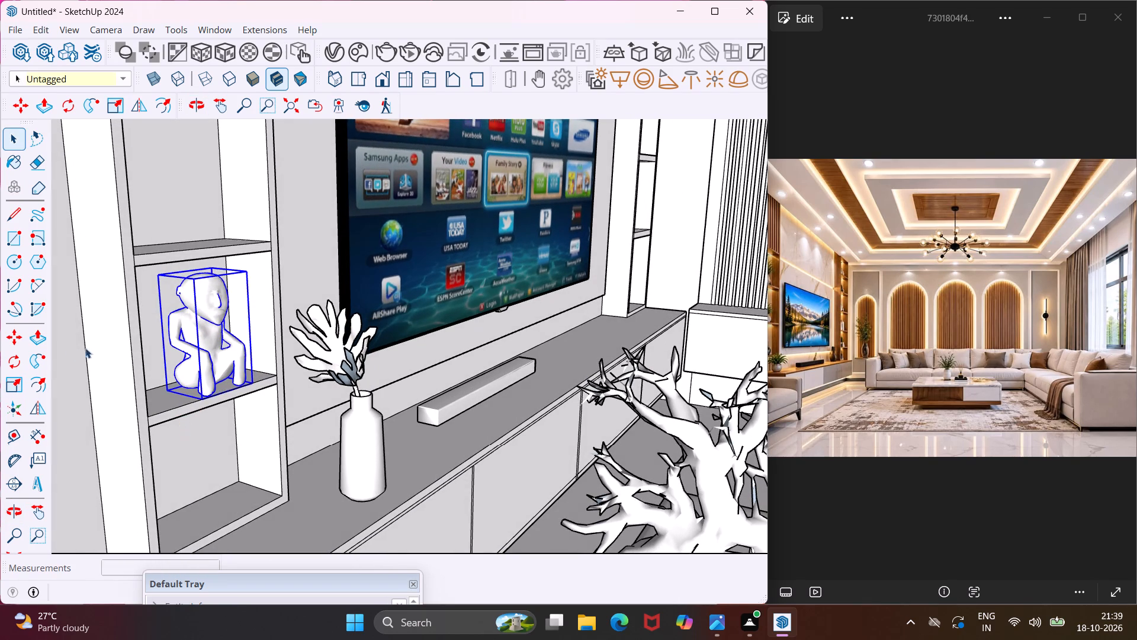
{"action": "left_click", "coordinate": [17, 392]}
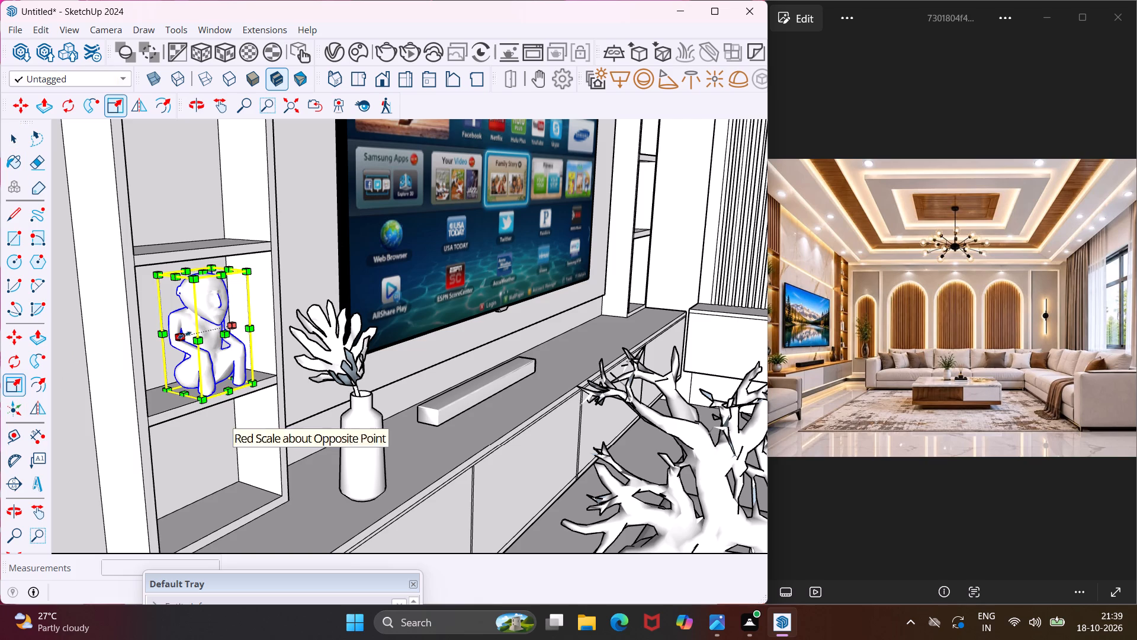
{"action": "left_click", "coordinate": [184, 335]}
{"action": "left_click", "coordinate": [189, 328]}
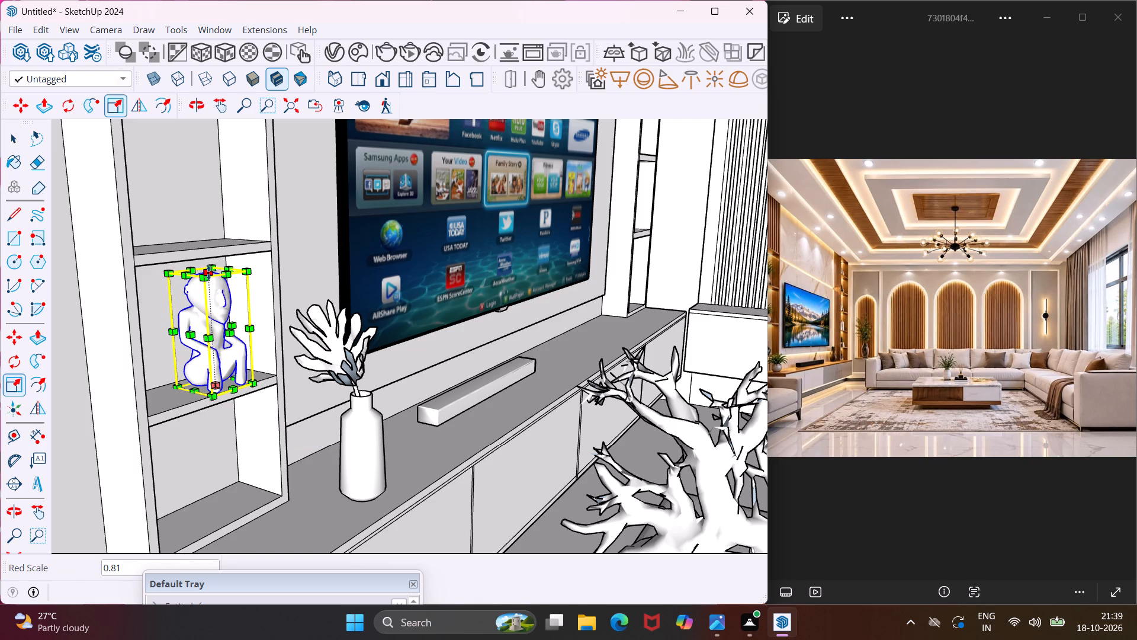
{"action": "left_click", "coordinate": [208, 273]}
{"action": "left_click", "coordinate": [211, 288]}
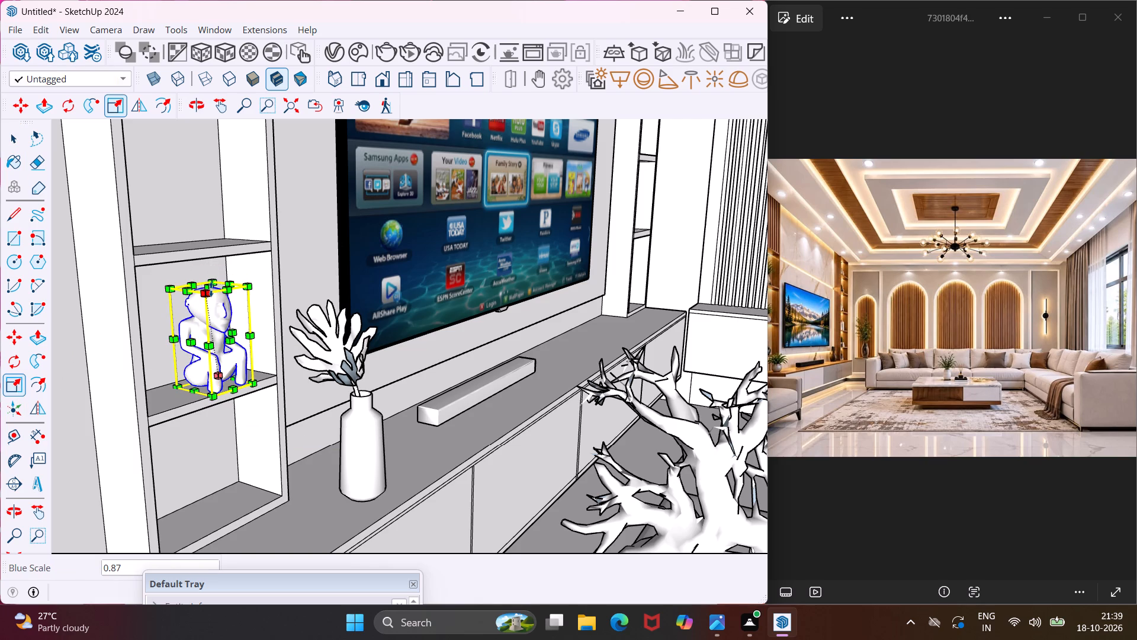
{"action": "scroll", "coordinate": [211, 289], "scroll_direction": "down", "scroll_amount": 5}
{"action": "key", "text": "Escape"}
{"action": "key", "text": "space"}
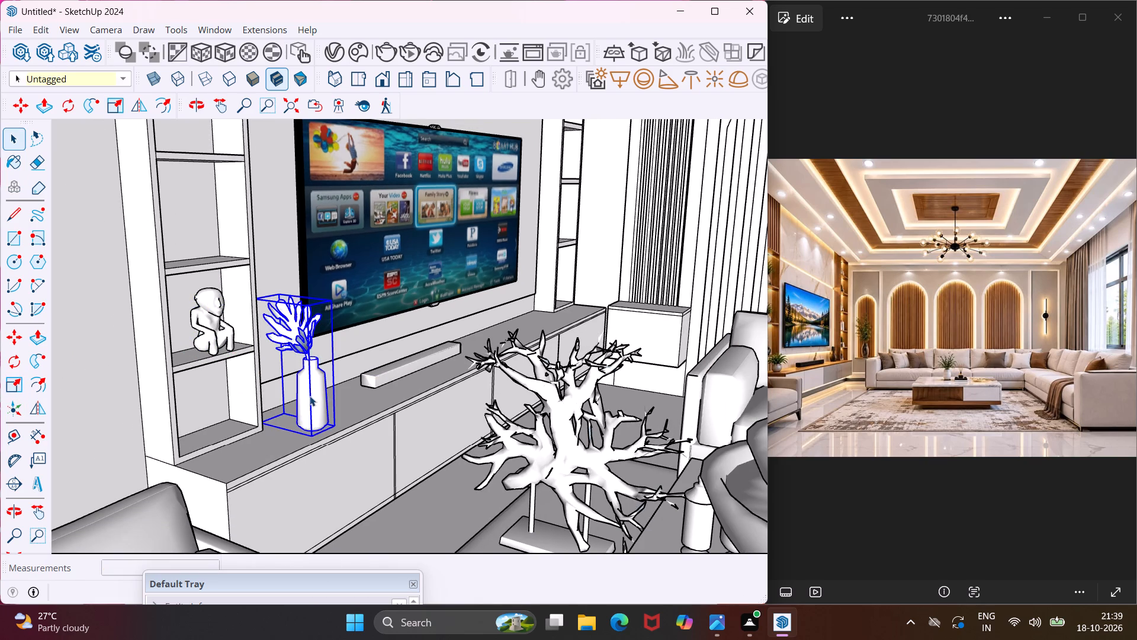
Delete the large branching sculpture standing on the floor between the armchair and the coffee table.
{"action": "middle_click_drag", "start_coordinate": [310, 396], "coordinate": [376, 412]}
{"action": "scroll", "coordinate": [375, 449], "scroll_direction": "up", "scroll_amount": 4}
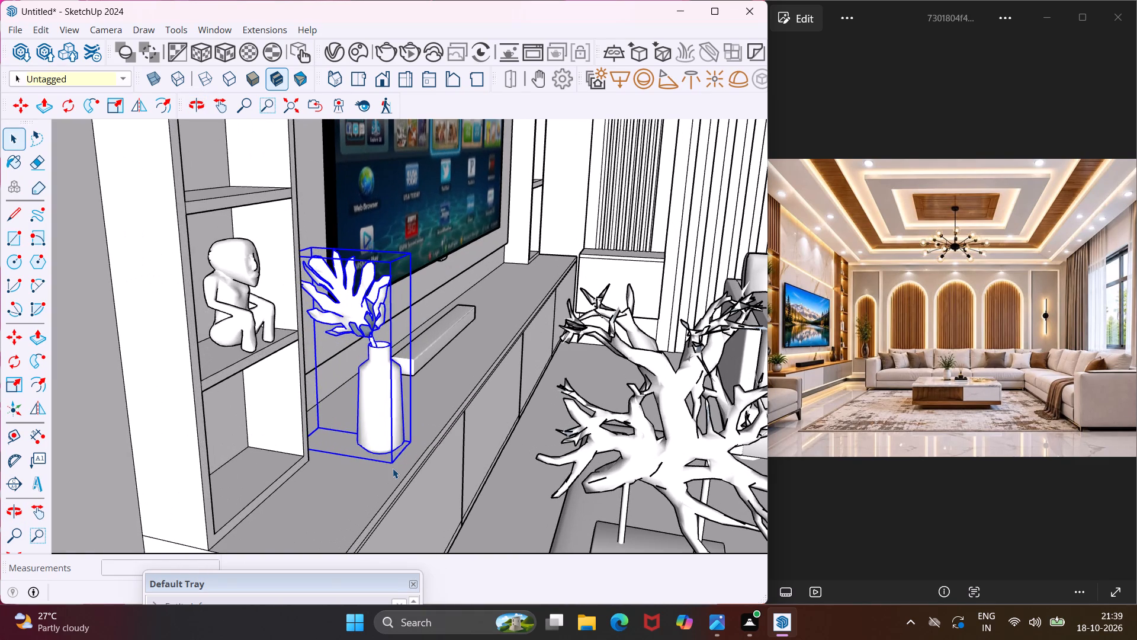
{"action": "scroll", "coordinate": [393, 468], "scroll_direction": "up", "scroll_amount": 3}
{"action": "middle_click_drag", "start_coordinate": [393, 468], "coordinate": [338, 472]}
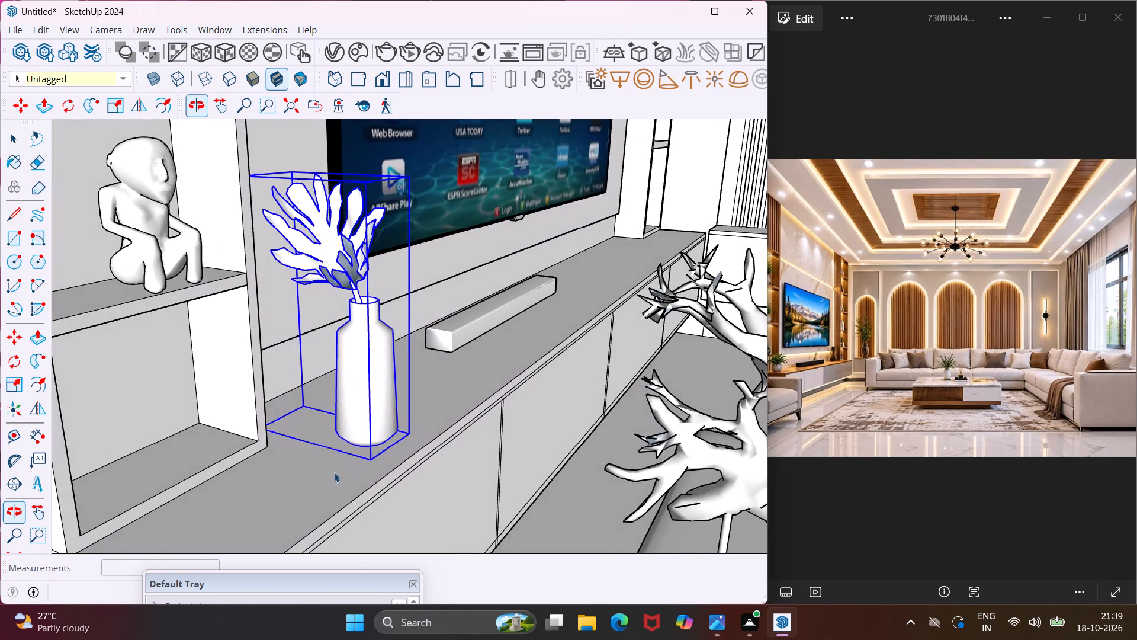
{"action": "scroll", "coordinate": [329, 471], "scroll_direction": "down", "scroll_amount": 10}
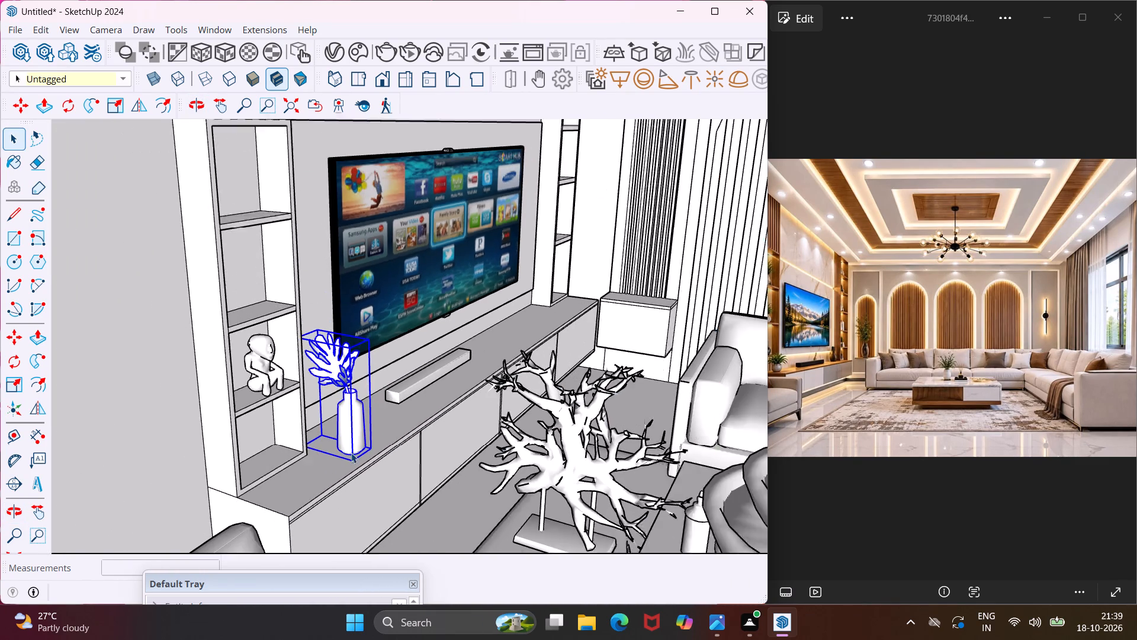
{"action": "scroll", "coordinate": [351, 453], "scroll_direction": "down", "scroll_amount": 1}
{"action": "left_click", "coordinate": [546, 488]}
{"action": "middle_click_drag", "start_coordinate": [546, 488], "coordinate": [563, 445]}
{"action": "scroll", "coordinate": [554, 438], "scroll_direction": "down", "scroll_amount": 4}
{"action": "key", "text": "Delete"}
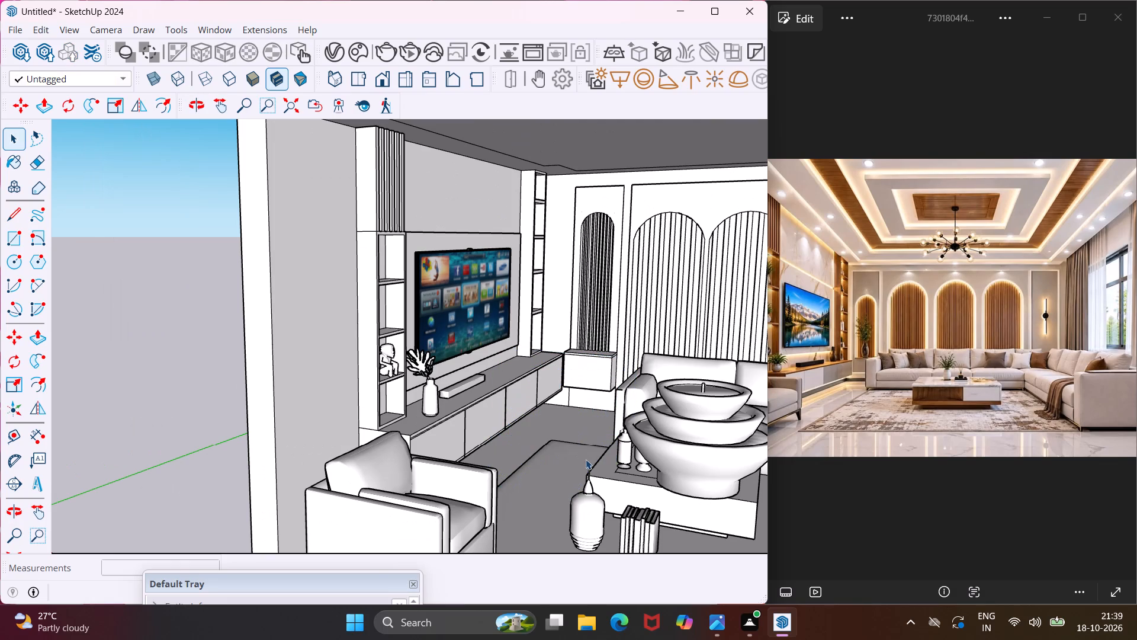
Move the ribbed, narrow-necked vase from the rug by its bottom corner into the lowest compartment of the far shelving unit beside the TV.
{"action": "left_click", "coordinate": [593, 510]}
{"action": "scroll", "coordinate": [593, 510], "scroll_direction": "down", "scroll_amount": 2}
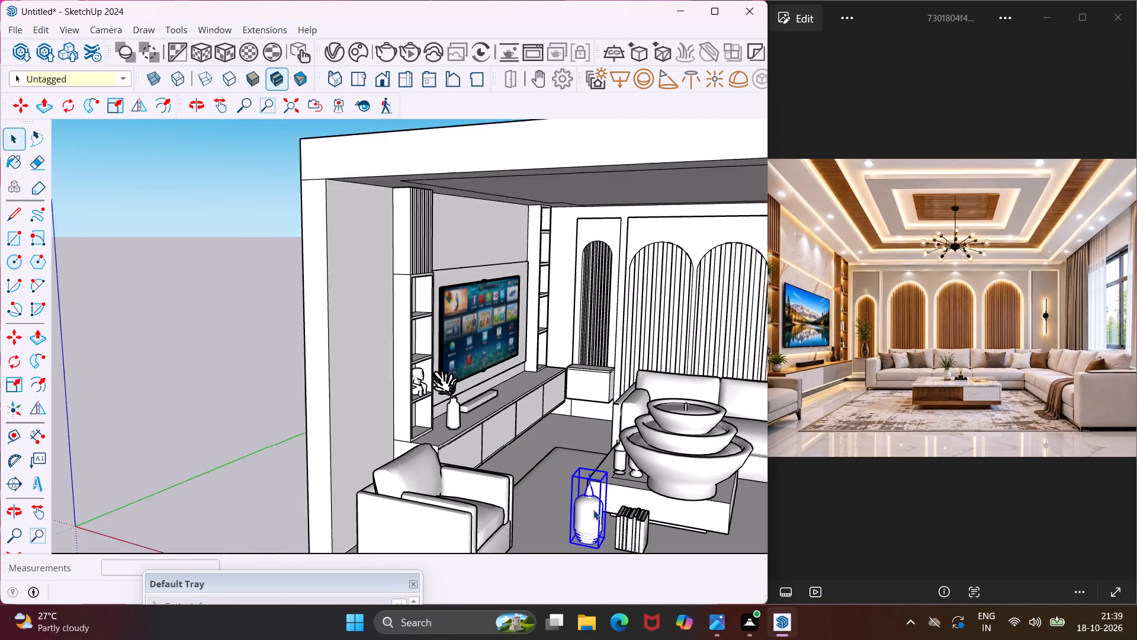
{"action": "scroll", "coordinate": [593, 510], "scroll_direction": "down", "scroll_amount": 1}
{"action": "middle_click_drag", "start_coordinate": [593, 510], "coordinate": [583, 489]}
{"action": "key", "text": "m"}
{"action": "scroll", "coordinate": [591, 533], "scroll_direction": "up", "scroll_amount": 4}
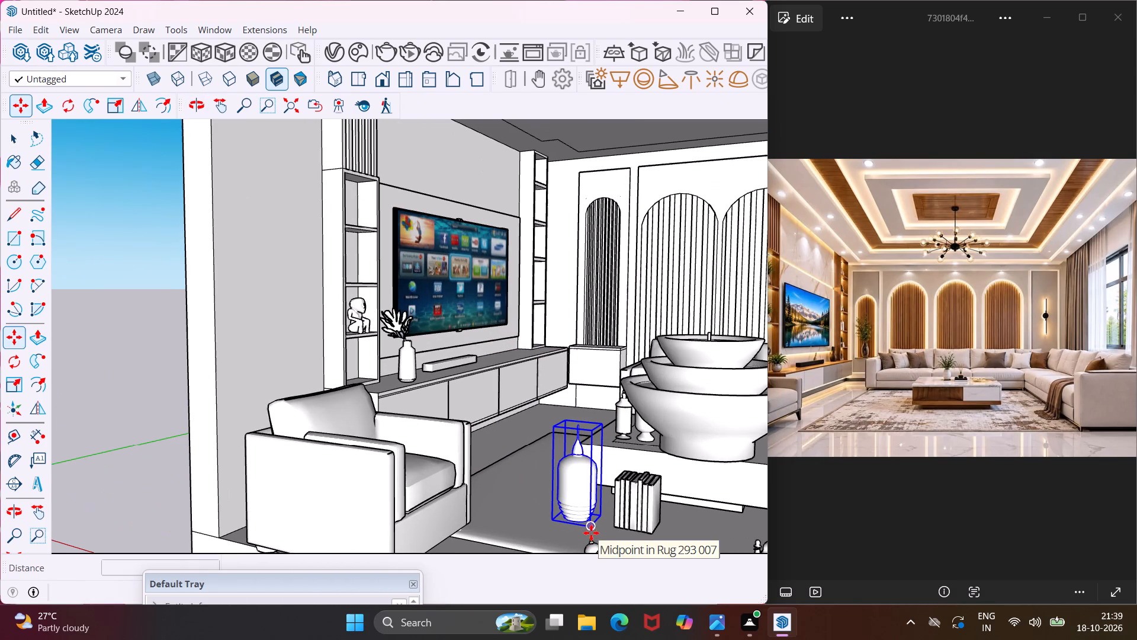
{"action": "left_click", "coordinate": [594, 527]}
{"action": "scroll", "coordinate": [537, 488], "scroll_direction": "down", "scroll_amount": 4}
{"action": "middle_click_drag", "start_coordinate": [537, 488], "coordinate": [522, 546]}
{"action": "scroll", "coordinate": [540, 362], "scroll_direction": "up", "scroll_amount": 8}
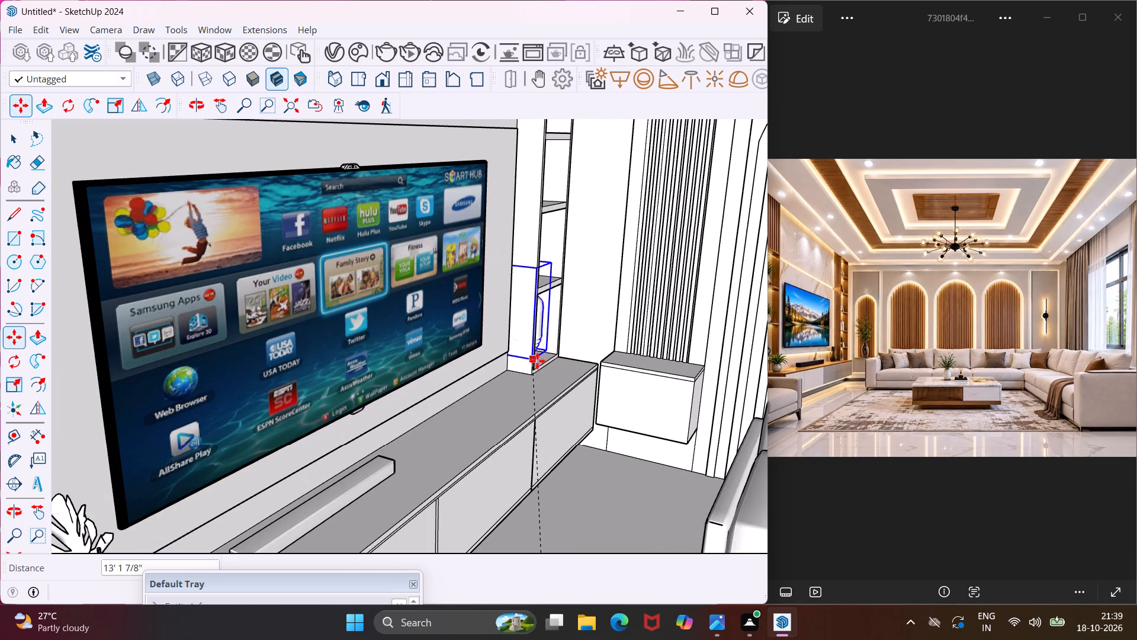
{"action": "middle_click_drag", "start_coordinate": [557, 347], "coordinate": [497, 348]}
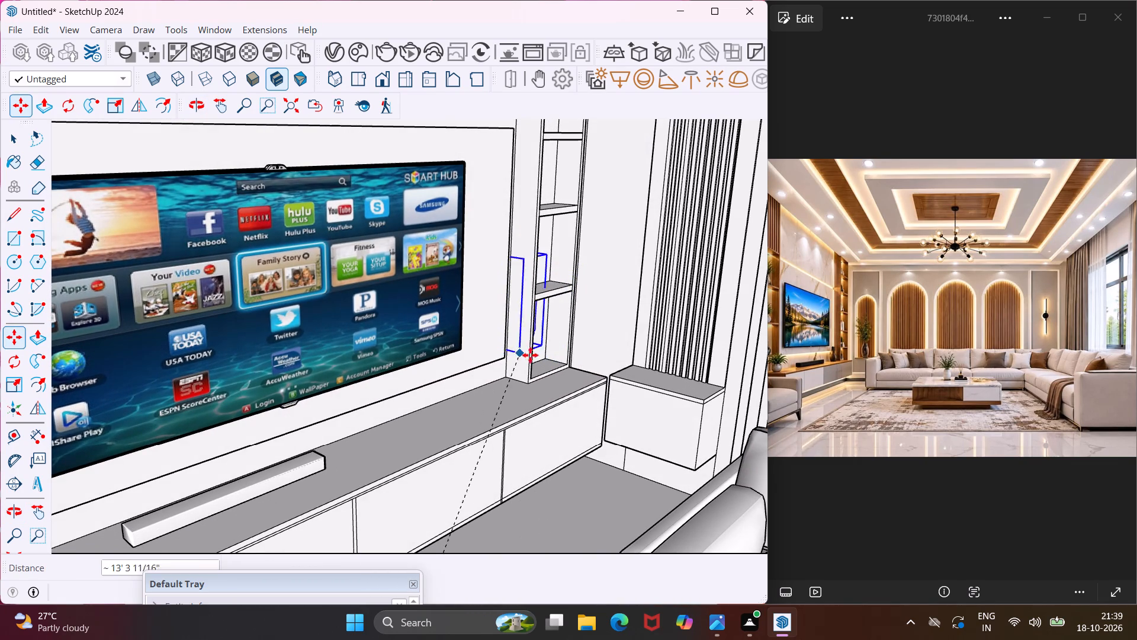
{"action": "scroll", "coordinate": [544, 373], "scroll_direction": "up", "scroll_amount": 6}
{"action": "middle_click_drag", "start_coordinate": [544, 373], "coordinate": [481, 382]}
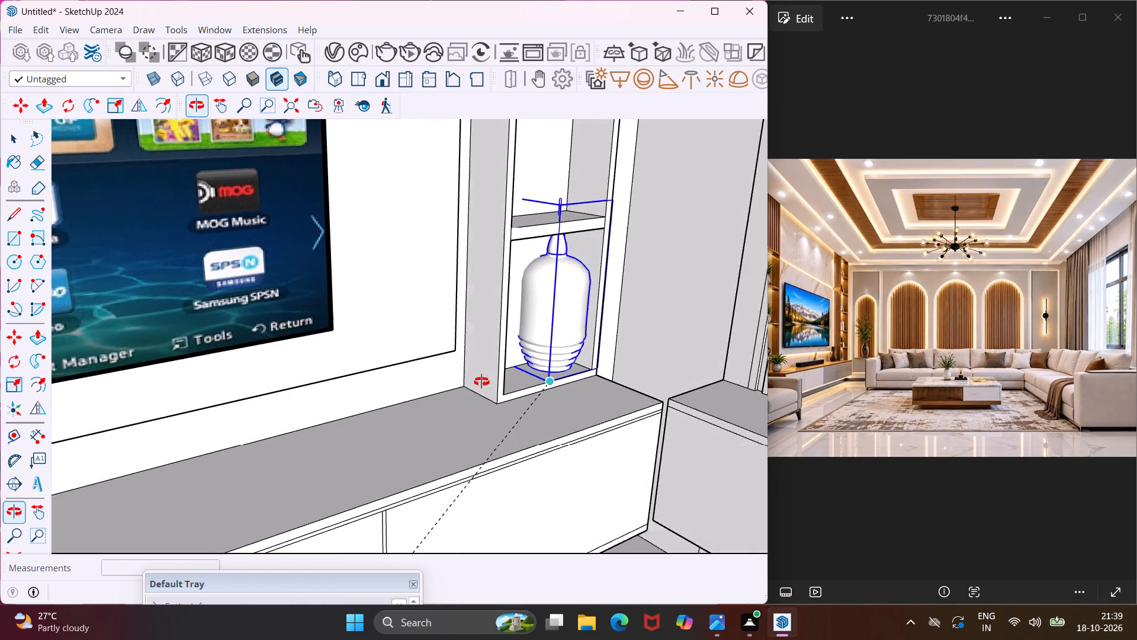
{"action": "middle_click_drag", "start_coordinate": [481, 382], "coordinate": [438, 378]}
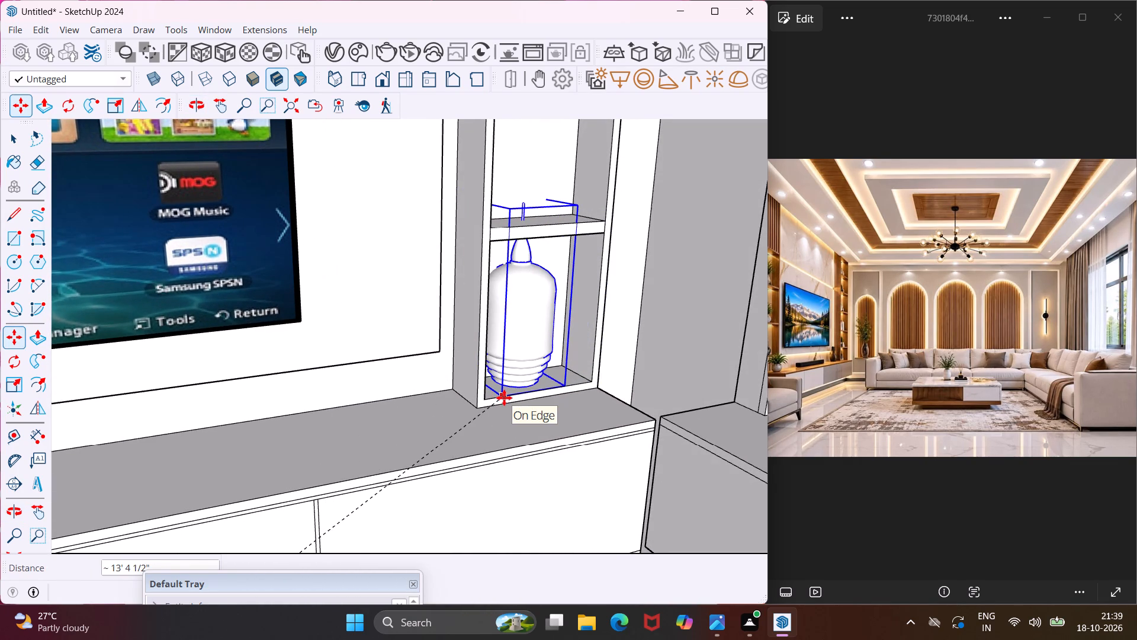
{"action": "left_click", "coordinate": [504, 398]}
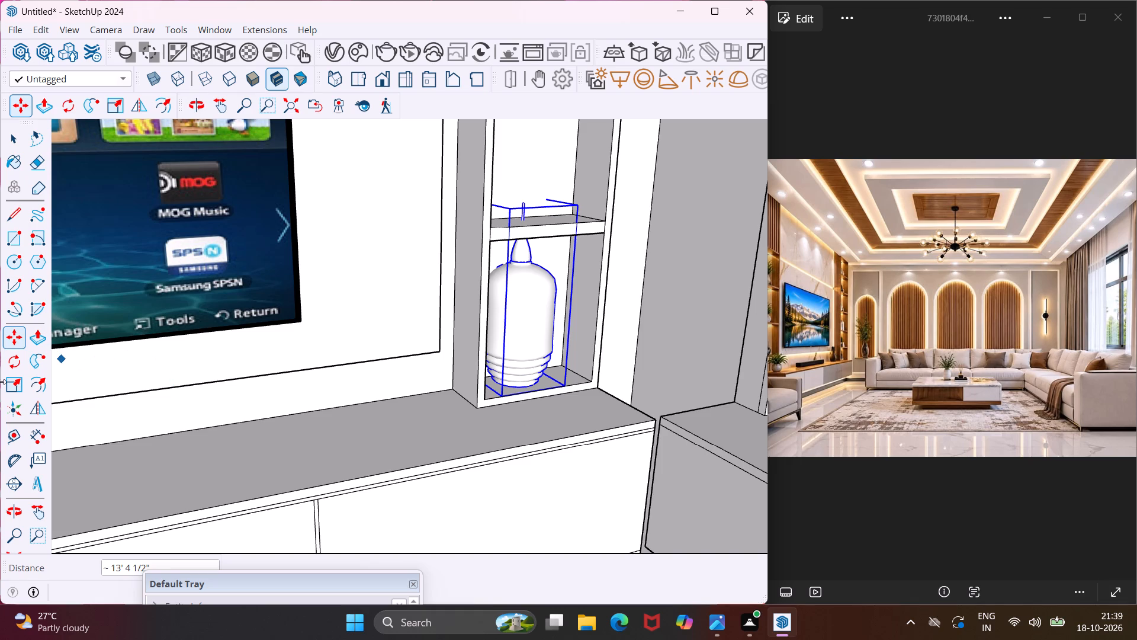
Scale the vase to about 0.68 along green and 0.62 along blue, and to 0.64 along red, so it fits the compartment.
{"action": "left_click", "coordinate": [3, 386]}
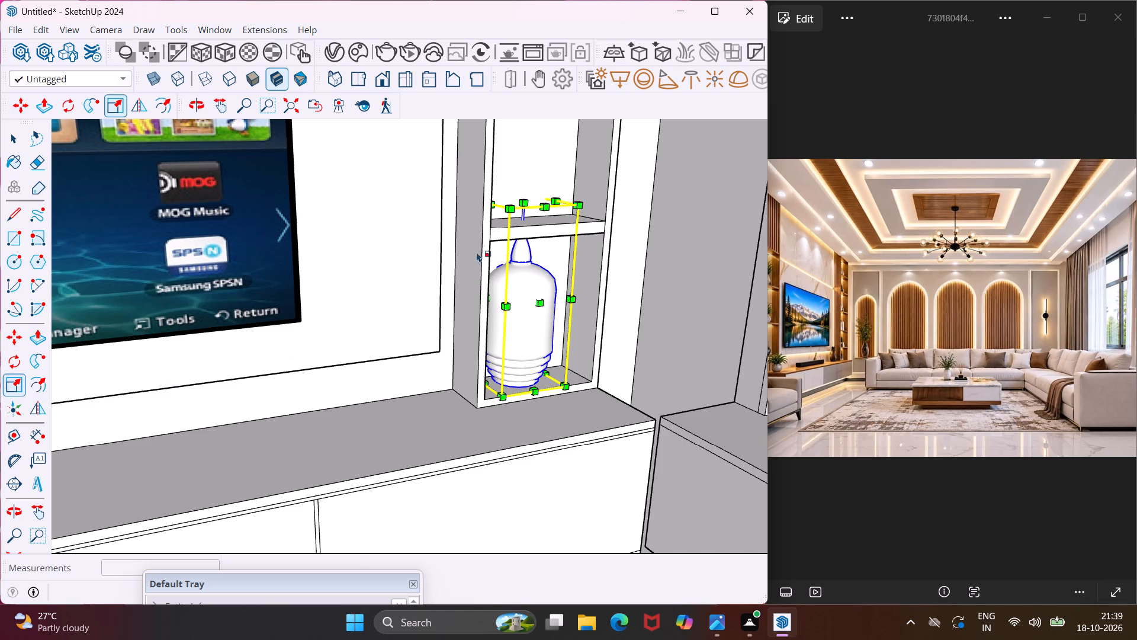
{"action": "left_click", "coordinate": [495, 201]}
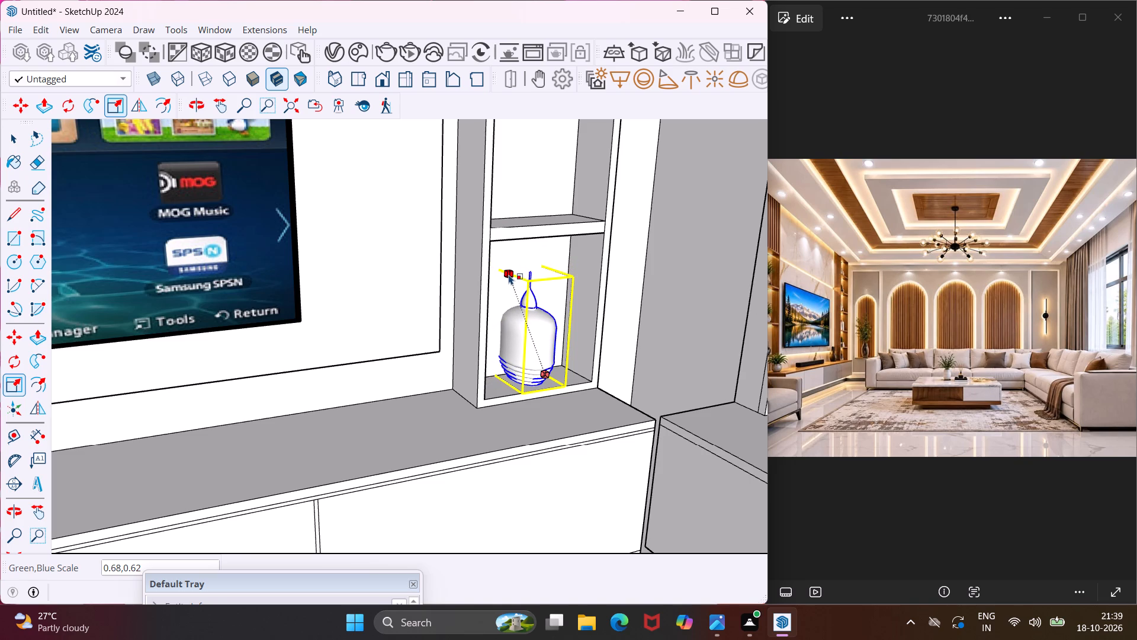
{"action": "left_click", "coordinate": [509, 274]}
{"action": "left_click", "coordinate": [548, 338]}
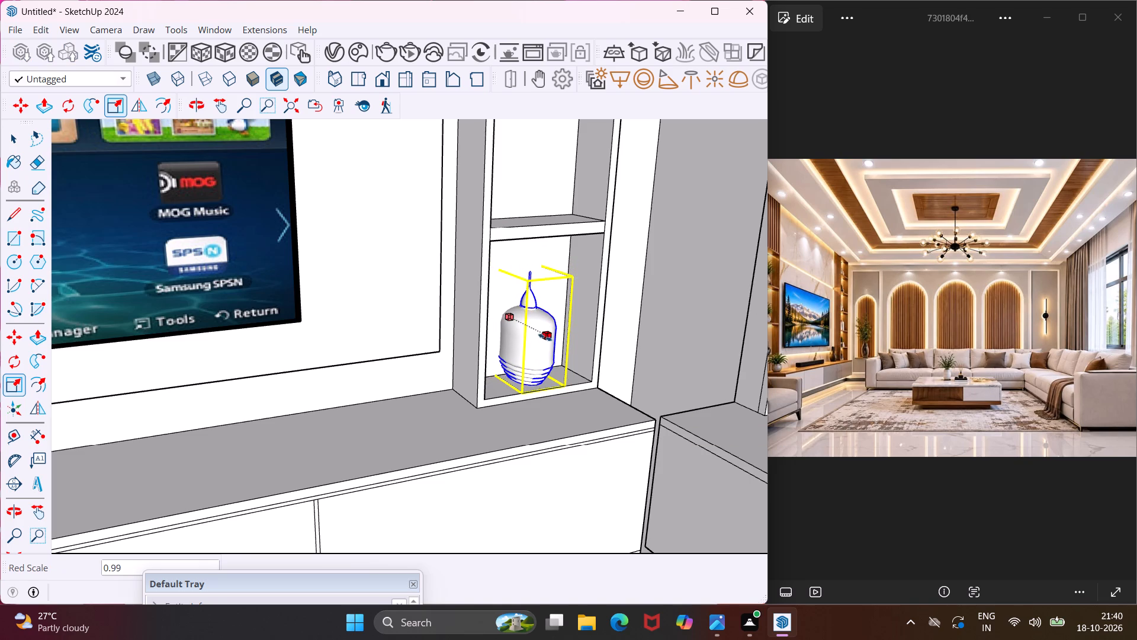
{"action": "left_click", "coordinate": [533, 330]}
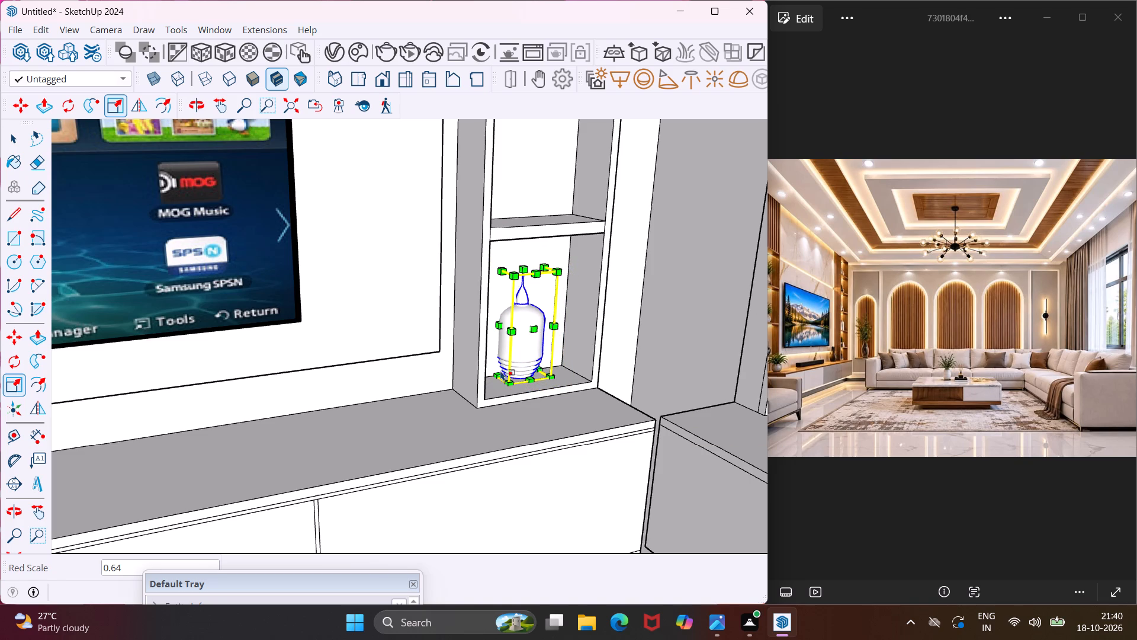
Move the scaled vase slightly forward so it stands near the front edge of the lowest shelf compartment.
{"action": "key", "text": "m"}
{"action": "scroll", "coordinate": [497, 384], "scroll_direction": "up", "scroll_amount": 5}
{"action": "scroll", "coordinate": [497, 384], "scroll_direction": "down", "scroll_amount": 1}
{"action": "scroll", "coordinate": [497, 384], "scroll_direction": "up", "scroll_amount": 4}
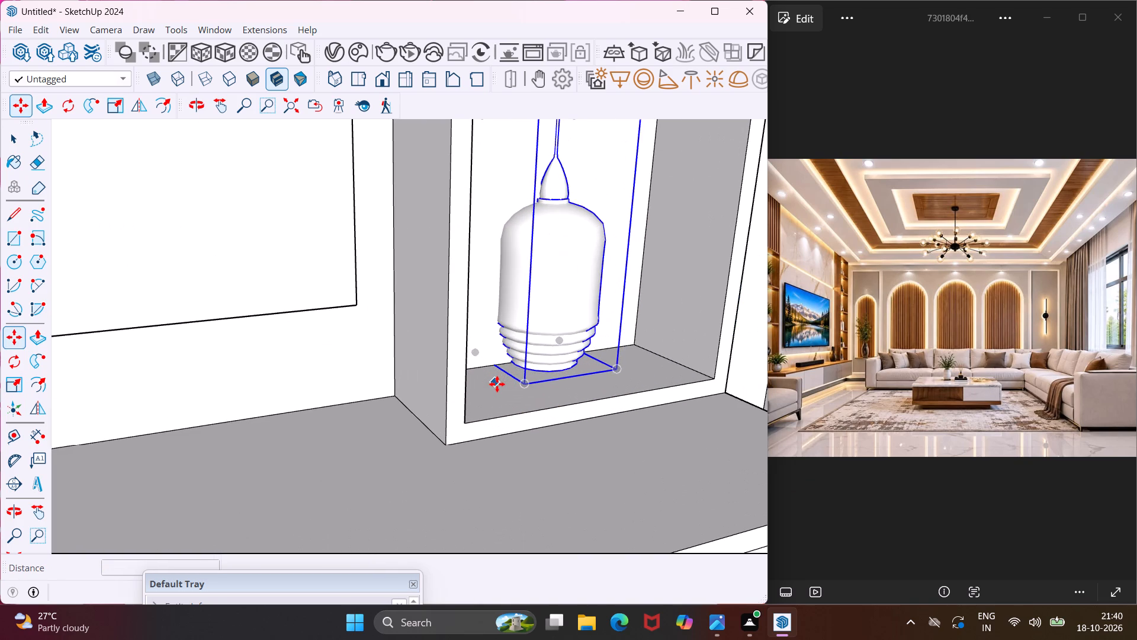
{"action": "left_click", "coordinate": [497, 384]}
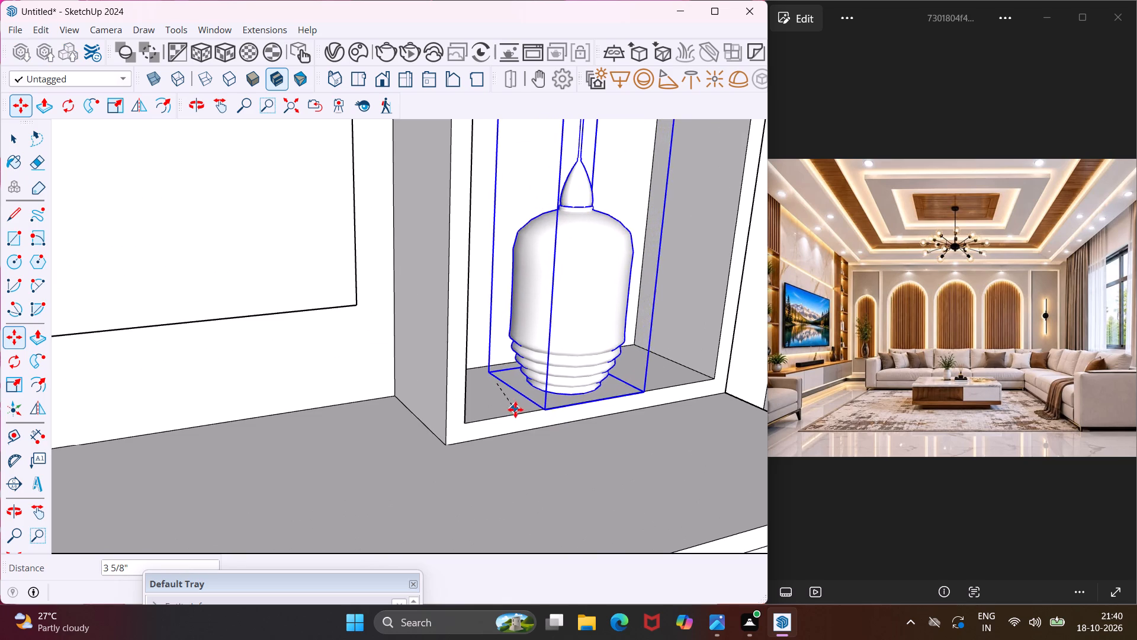
{"action": "left_click", "coordinate": [524, 409]}
{"action": "scroll", "coordinate": [519, 406], "scroll_direction": "down", "scroll_amount": 4}
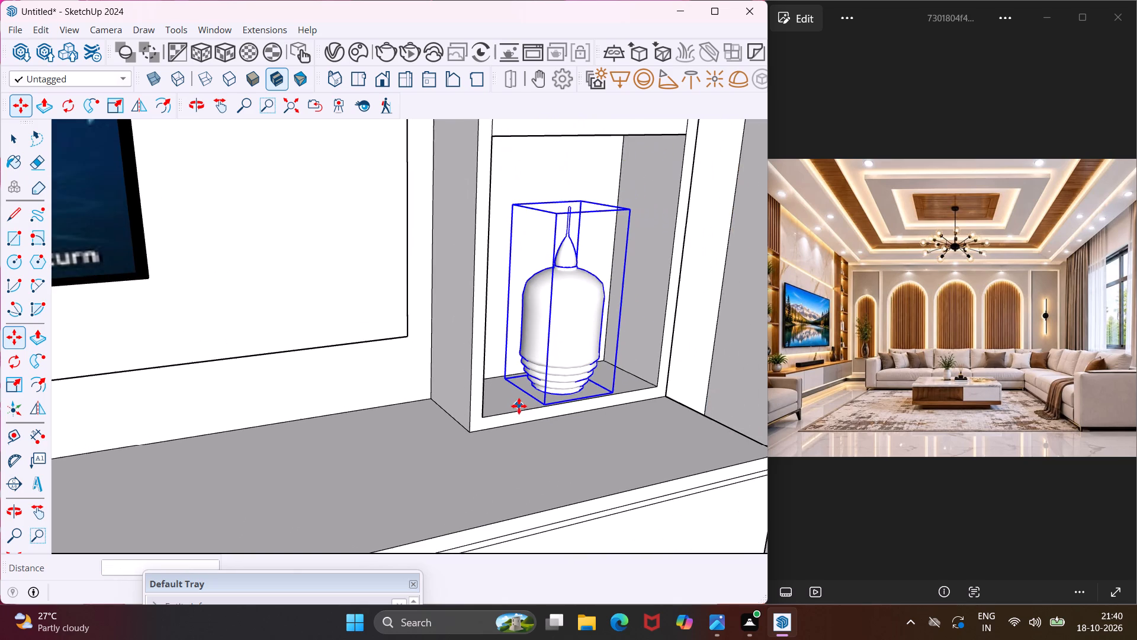
{"action": "middle_click_drag", "start_coordinate": [517, 408], "coordinate": [596, 370]}
{"action": "scroll", "coordinate": [596, 370], "scroll_direction": "down", "scroll_amount": 5}
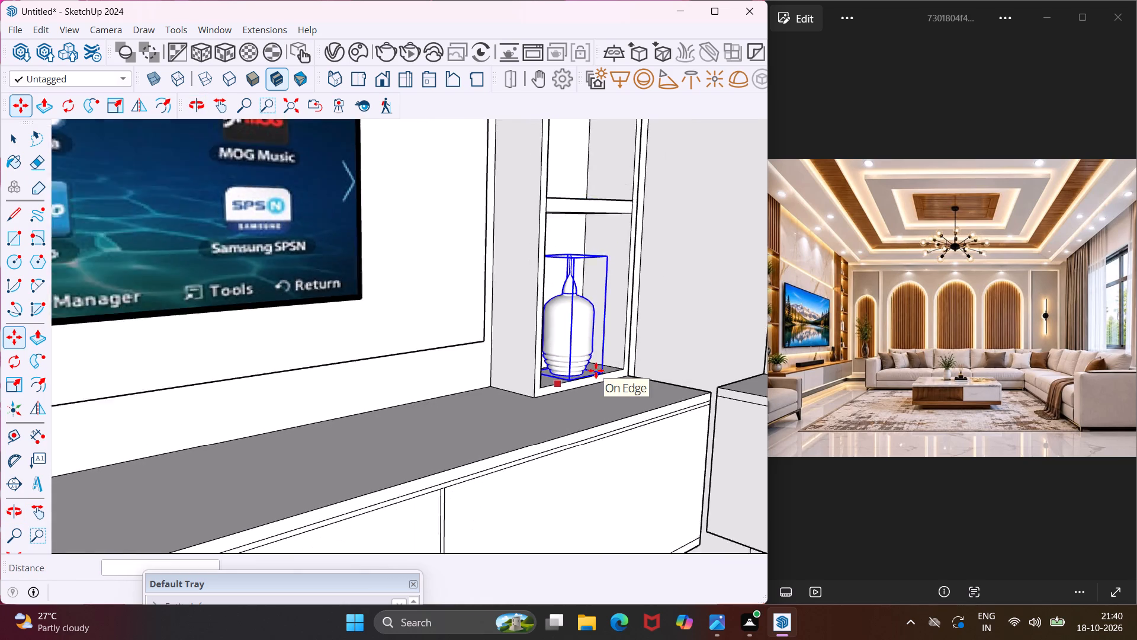
{"action": "scroll", "coordinate": [597, 370], "scroll_direction": "down", "scroll_amount": 4}
{"action": "middle_click_drag", "start_coordinate": [591, 385], "coordinate": [654, 344]}
{"action": "scroll", "coordinate": [653, 344], "scroll_direction": "down", "scroll_amount": 11}
{"action": "key", "text": "Escape"}
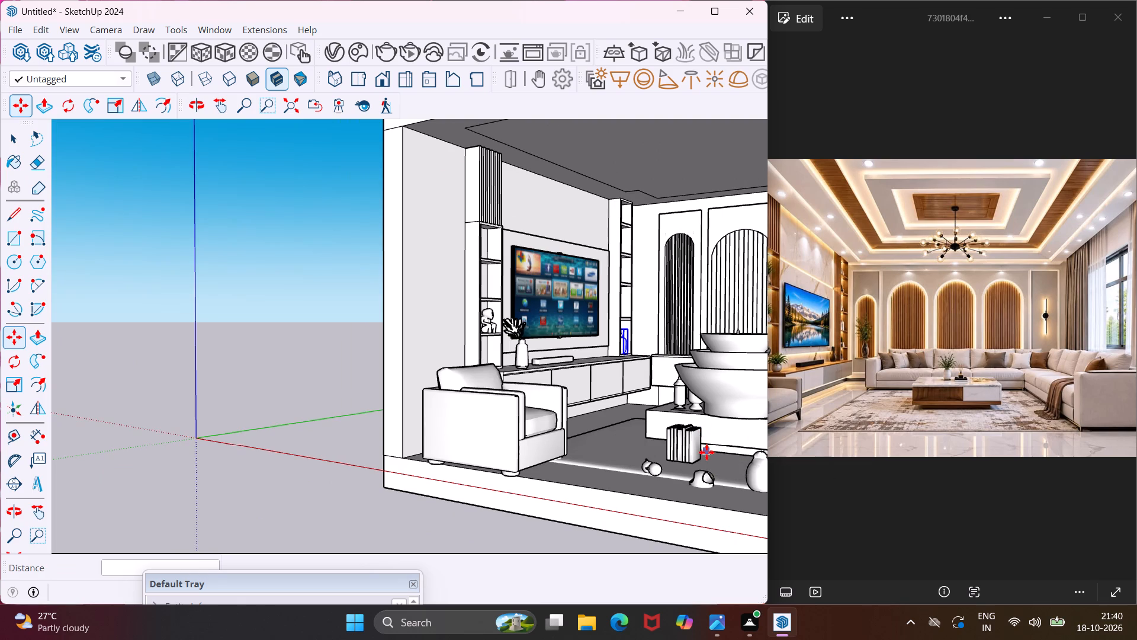
Move the row of upright books from the rug about 12' to the open ground outside the front of the room.
{"action": "key", "text": "space"}
{"action": "left_click", "coordinate": [695, 450]}
{"action": "key", "text": "n"}
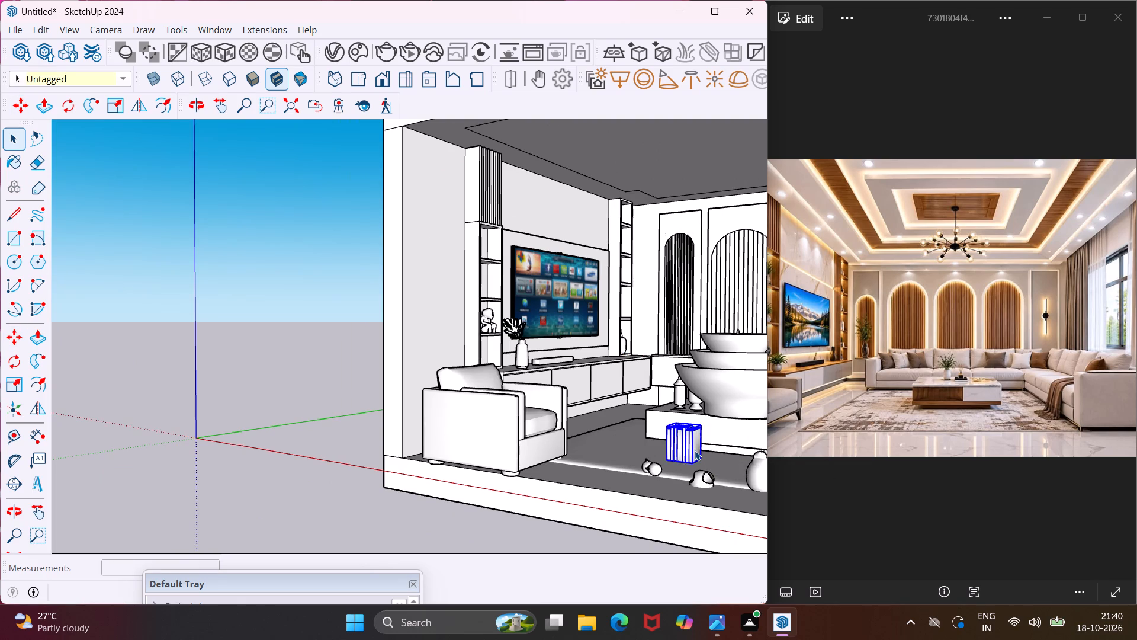
{"action": "scroll", "coordinate": [692, 456], "scroll_direction": "up", "scroll_amount": 7}
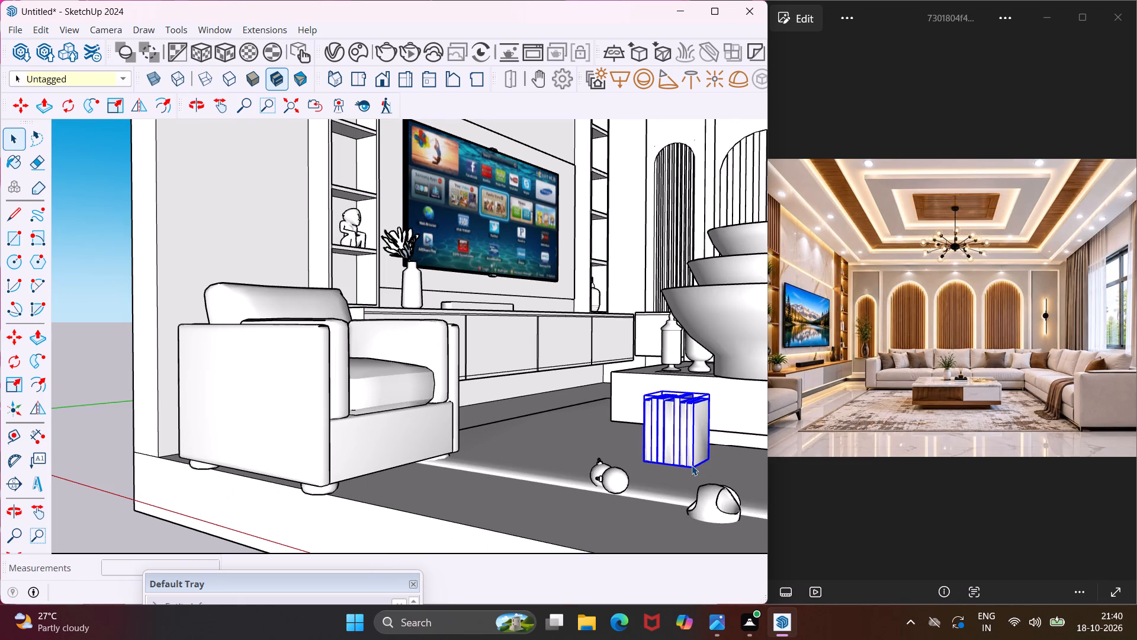
{"action": "type", "text": "nm"}
{"action": "scroll", "coordinate": [692, 465], "scroll_direction": "up", "scroll_amount": 3}
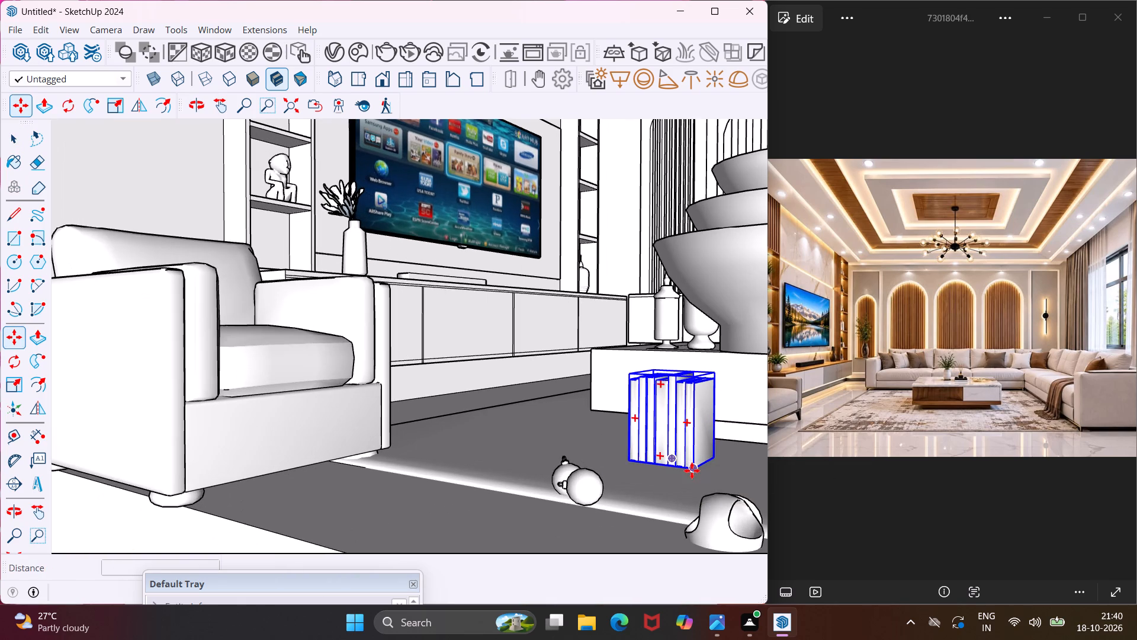
{"action": "left_click", "coordinate": [692, 471]}
{"action": "scroll", "coordinate": [655, 460], "scroll_direction": "down", "scroll_amount": 15}
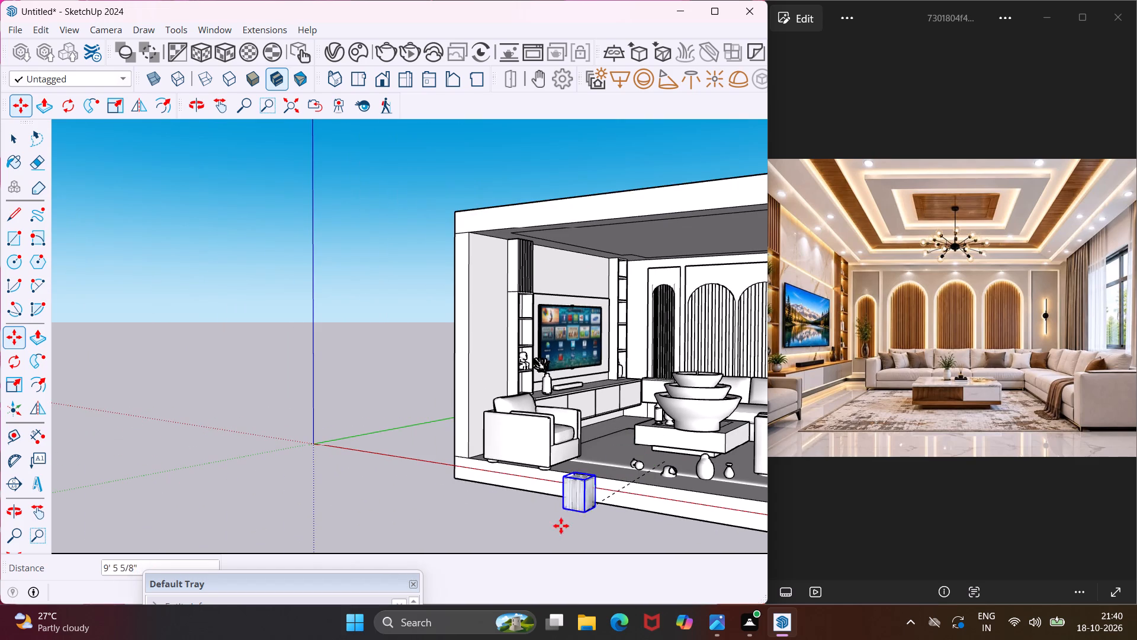
{"action": "left_click", "coordinate": [548, 532]}
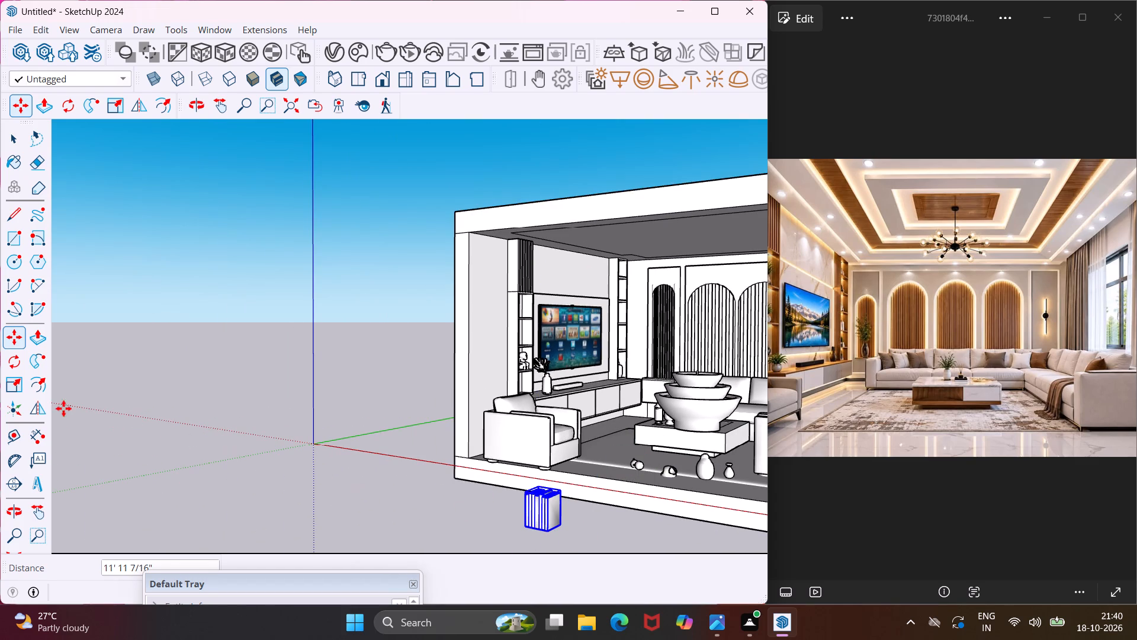
Rotate the row of upright books 90 degrees on the ground plane outside the front of the room.
{"action": "left_click", "coordinate": [5, 369]}
{"action": "scroll", "coordinate": [63, 342], "scroll_direction": "down", "scroll_amount": 4}
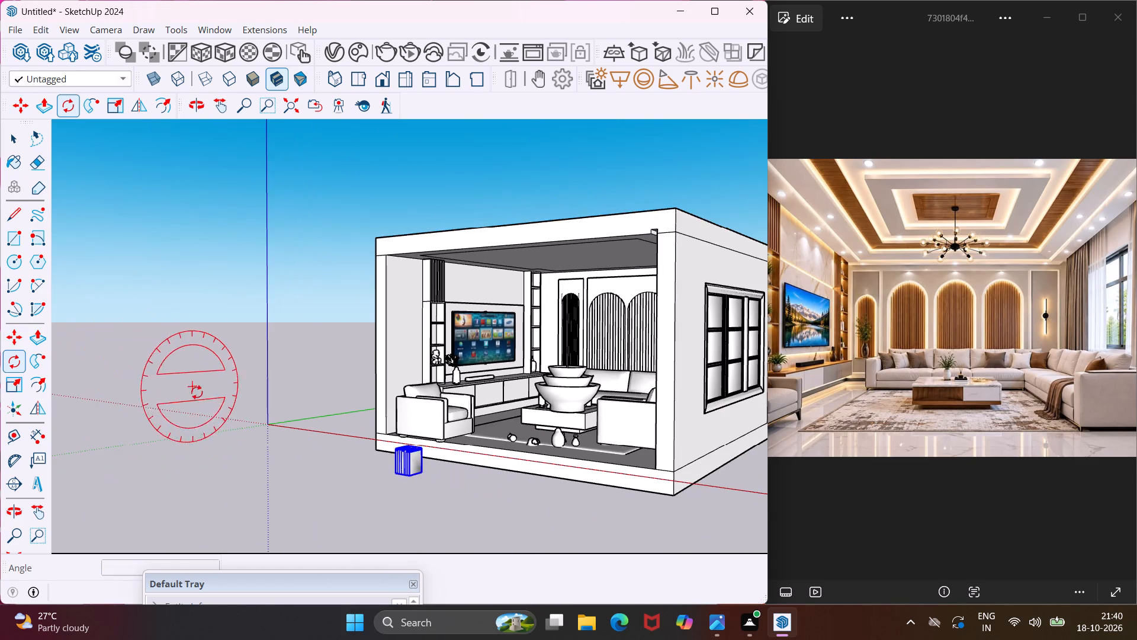
{"action": "middle_click_drag", "start_coordinate": [197, 392], "coordinate": [265, 456]}
{"action": "scroll", "coordinate": [474, 495], "scroll_direction": "down", "scroll_amount": 7}
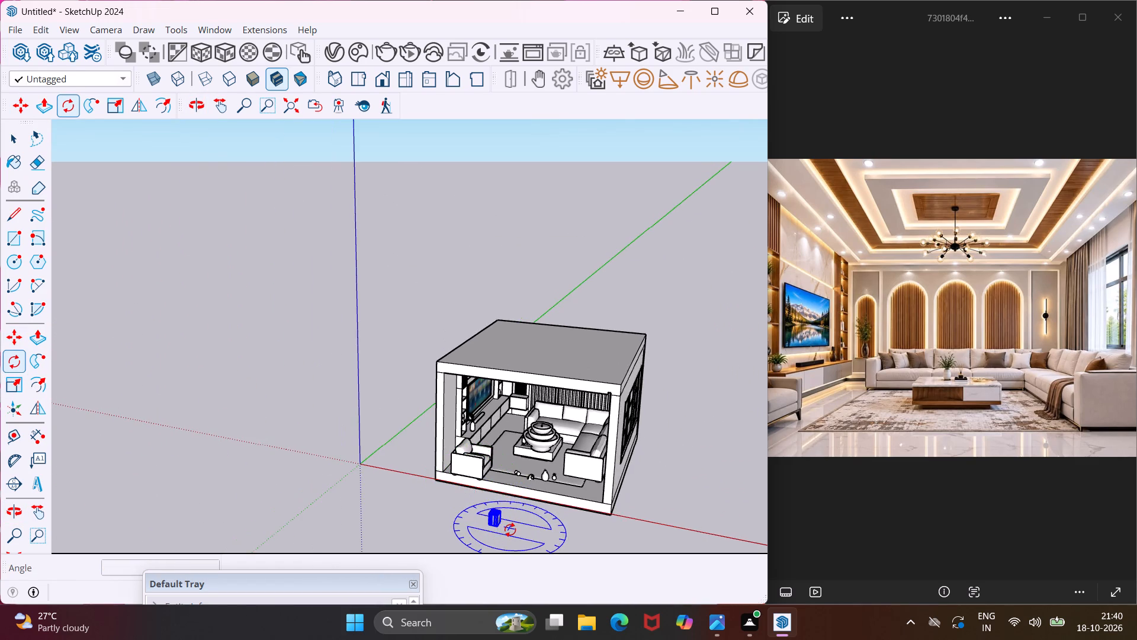
{"action": "scroll", "coordinate": [510, 530], "scroll_direction": "up", "scroll_amount": 4}
{"action": "left_click", "coordinate": [510, 530]}
{"action": "left_click", "coordinate": [559, 542]}
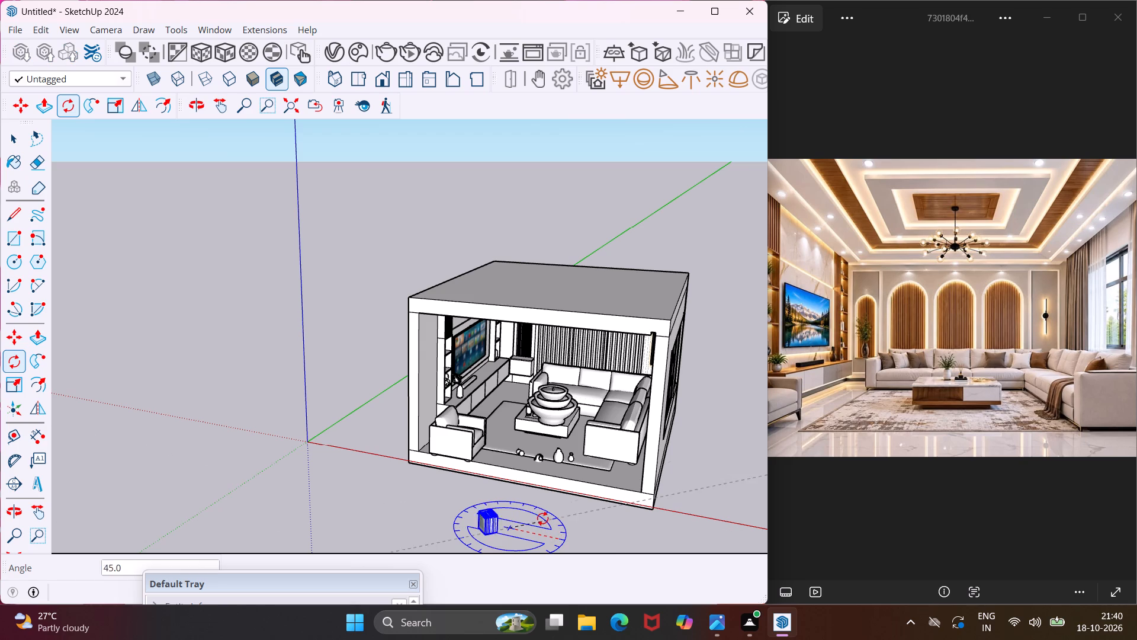
{"action": "left_click", "coordinate": [522, 510]}
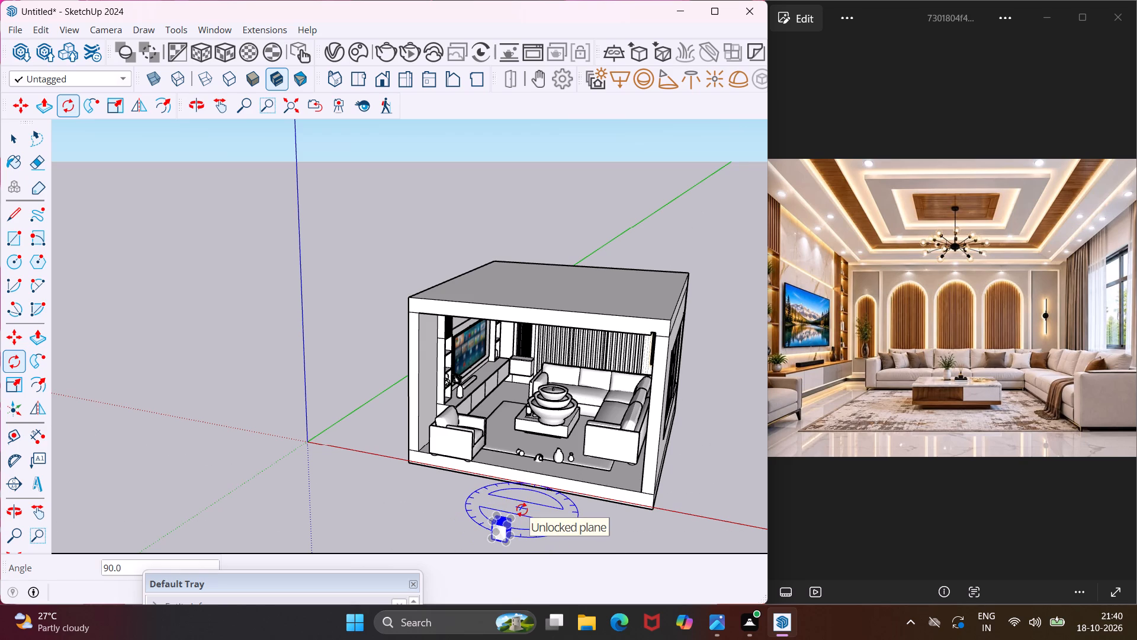
Move the rotated books by their bottom corner into the third compartment from the bottom of the far shelving unit beside the TV.
{"action": "key", "text": "m"}
{"action": "scroll", "coordinate": [507, 543], "scroll_direction": "up", "scroll_amount": 16}
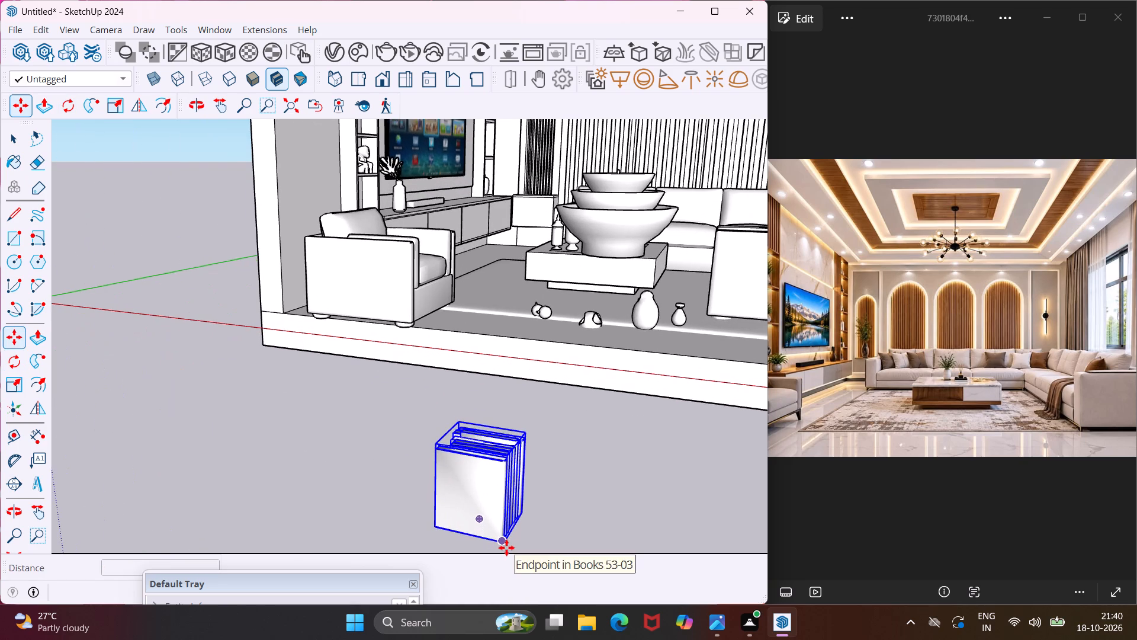
{"action": "left_click", "coordinate": [506, 548]}
{"action": "scroll", "coordinate": [480, 520], "scroll_direction": "down", "scroll_amount": 4}
{"action": "middle_click_drag", "start_coordinate": [475, 517], "coordinate": [369, 527]}
{"action": "scroll", "coordinate": [369, 527], "scroll_direction": "down", "scroll_amount": 4}
{"action": "scroll", "coordinate": [503, 390], "scroll_direction": "down", "scroll_amount": 1}
{"action": "middle_click_drag", "start_coordinate": [503, 390], "coordinate": [542, 450]}
{"action": "middle_click_drag", "start_coordinate": [525, 322], "coordinate": [528, 302]}
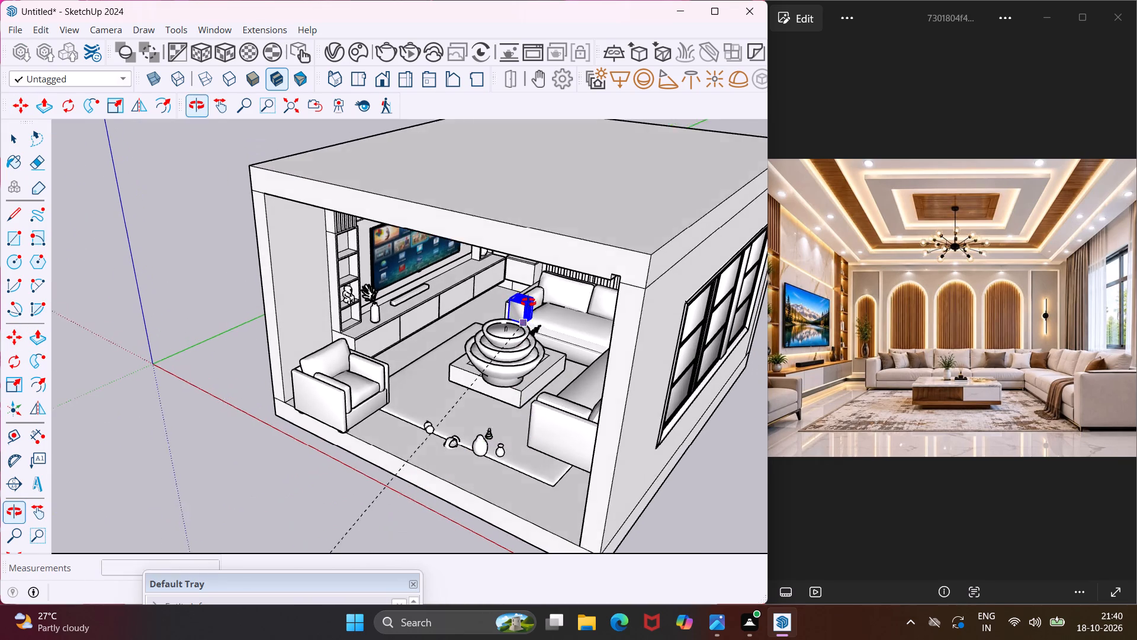
{"action": "middle_click_drag", "start_coordinate": [528, 302], "coordinate": [537, 278]}
{"action": "scroll", "coordinate": [487, 225], "scroll_direction": "up", "scroll_amount": 13}
{"action": "middle_click_drag", "start_coordinate": [467, 238], "coordinate": [437, 280]}
{"action": "scroll", "coordinate": [437, 280], "scroll_direction": "up", "scroll_amount": 1}
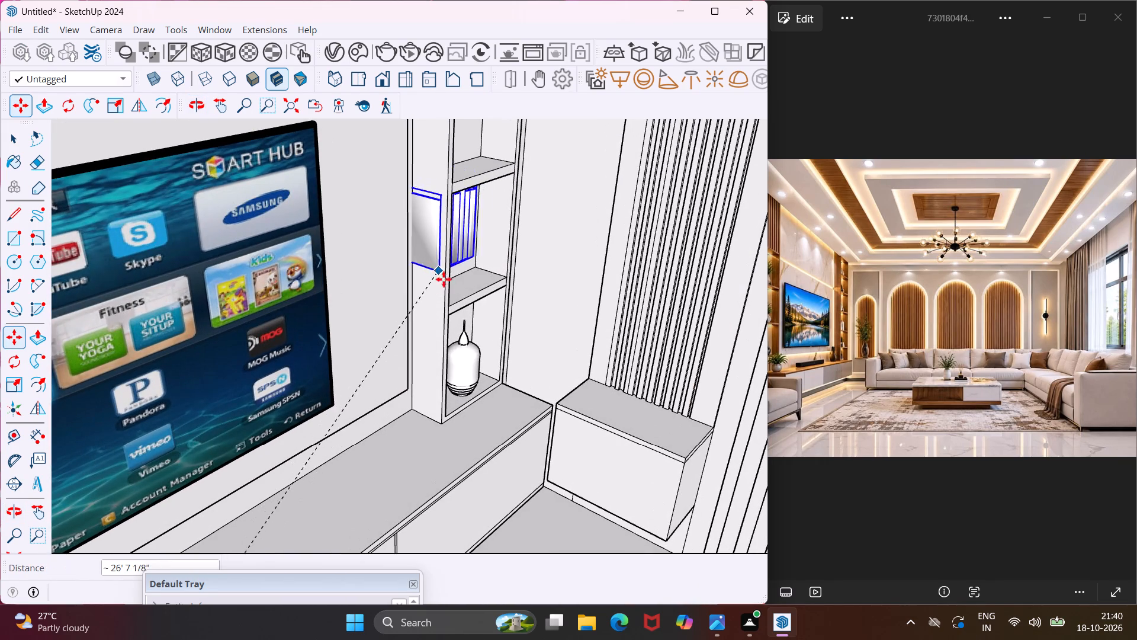
{"action": "scroll", "coordinate": [454, 185], "scroll_direction": "up", "scroll_amount": 3}
{"action": "left_click", "coordinate": [454, 185]}
{"action": "middle_click_drag", "start_coordinate": [481, 177], "coordinate": [413, 179]}
{"action": "scroll", "coordinate": [413, 179], "scroll_direction": "down", "scroll_amount": 4}
{"action": "middle_click_drag", "start_coordinate": [419, 179], "coordinate": [410, 180]}
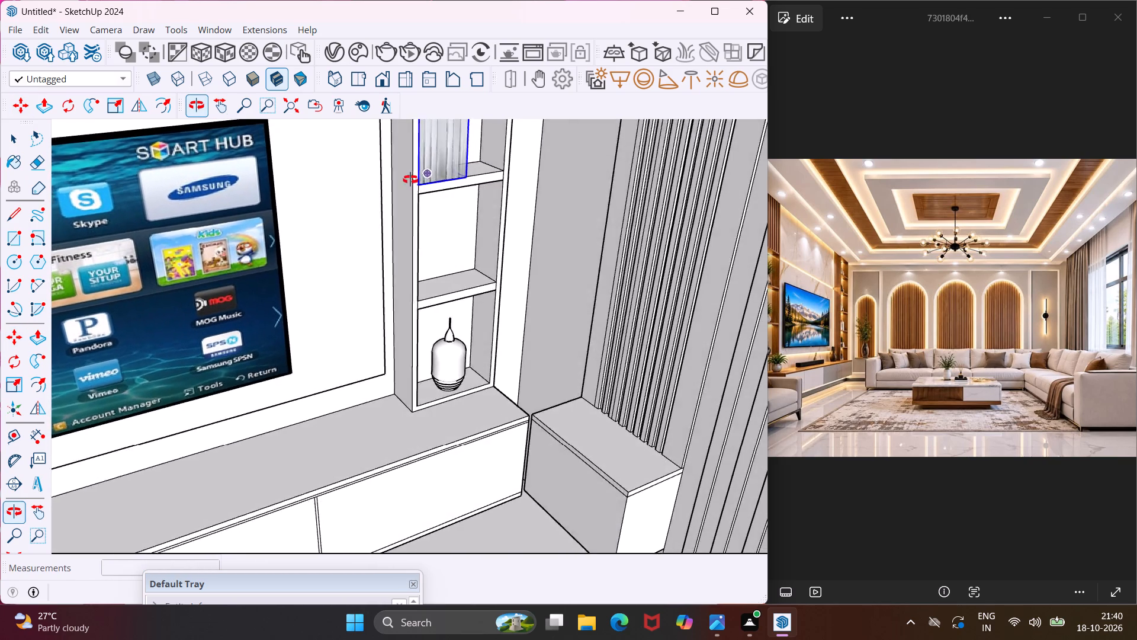
{"action": "middle_click_drag", "start_coordinate": [410, 180], "coordinate": [484, 151]}
{"action": "scroll", "coordinate": [484, 151], "scroll_direction": "down", "scroll_amount": 5}
{"action": "middle_click_drag", "start_coordinate": [478, 188], "coordinate": [503, 183]}
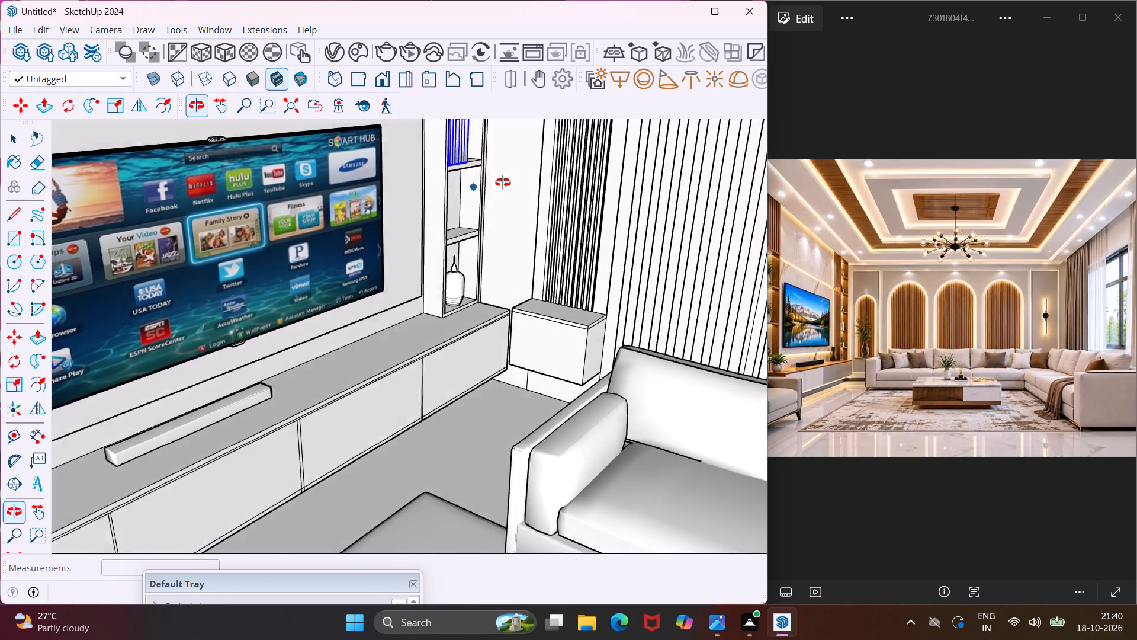
{"action": "middle_click_drag", "start_coordinate": [503, 183], "coordinate": [521, 176]}
{"action": "scroll", "coordinate": [519, 177], "scroll_direction": "down", "scroll_amount": 10}
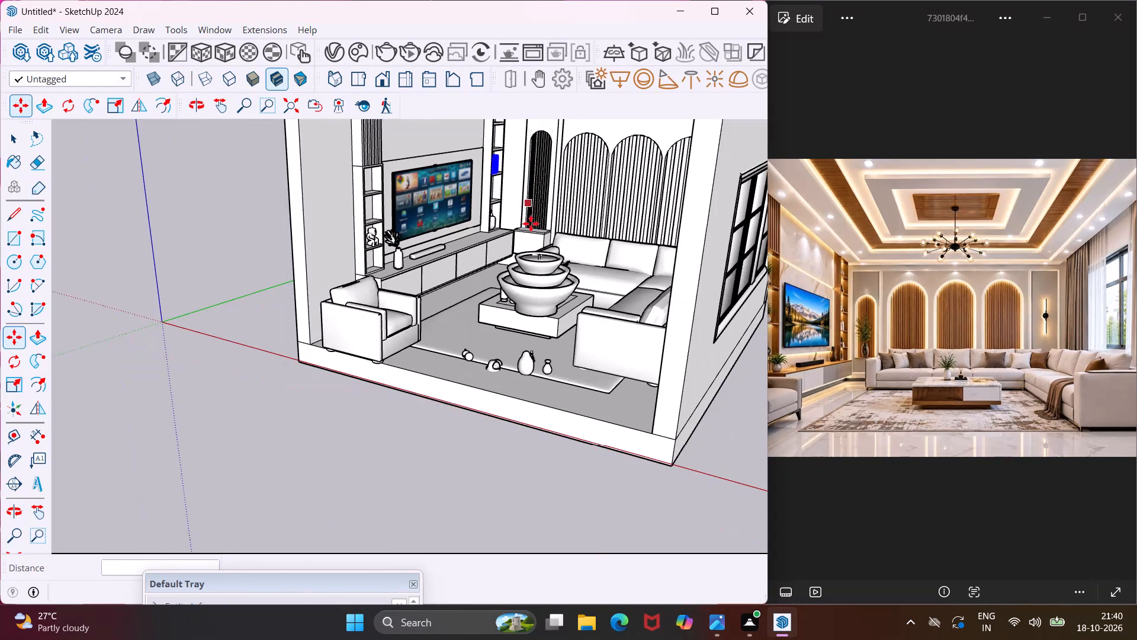
{"action": "key", "text": "Escape"}
{"action": "key", "text": "space"}
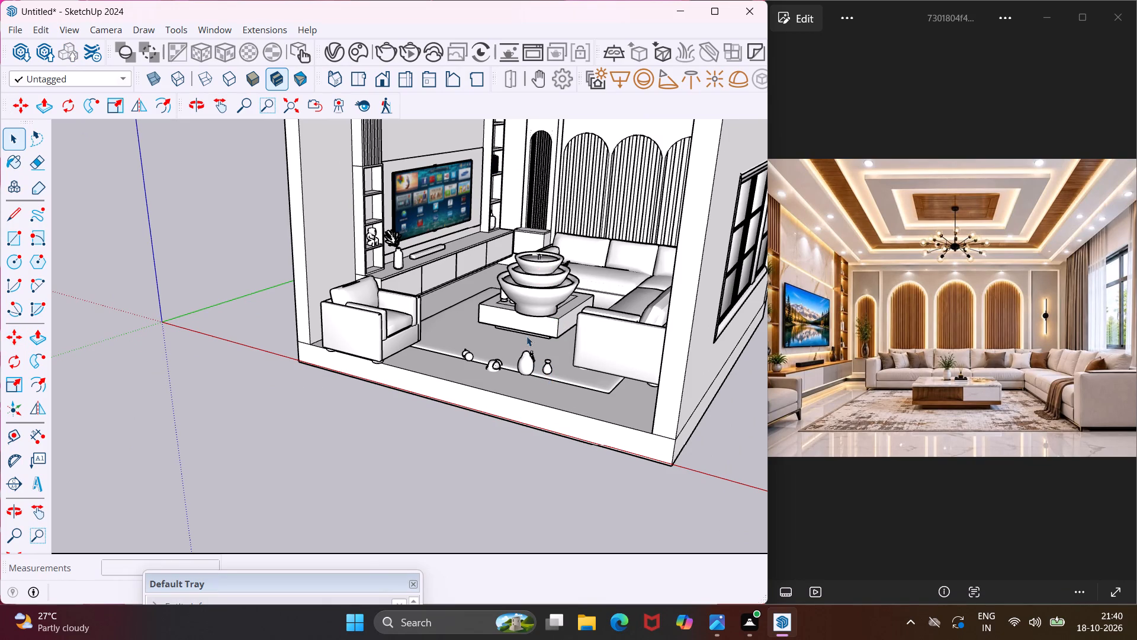
Move the large egg-shaped vase from the rug by its bottom corner into the far shelving unit's compartment directly below the books.
{"action": "scroll", "coordinate": [526, 355], "scroll_direction": "up", "scroll_amount": 7}
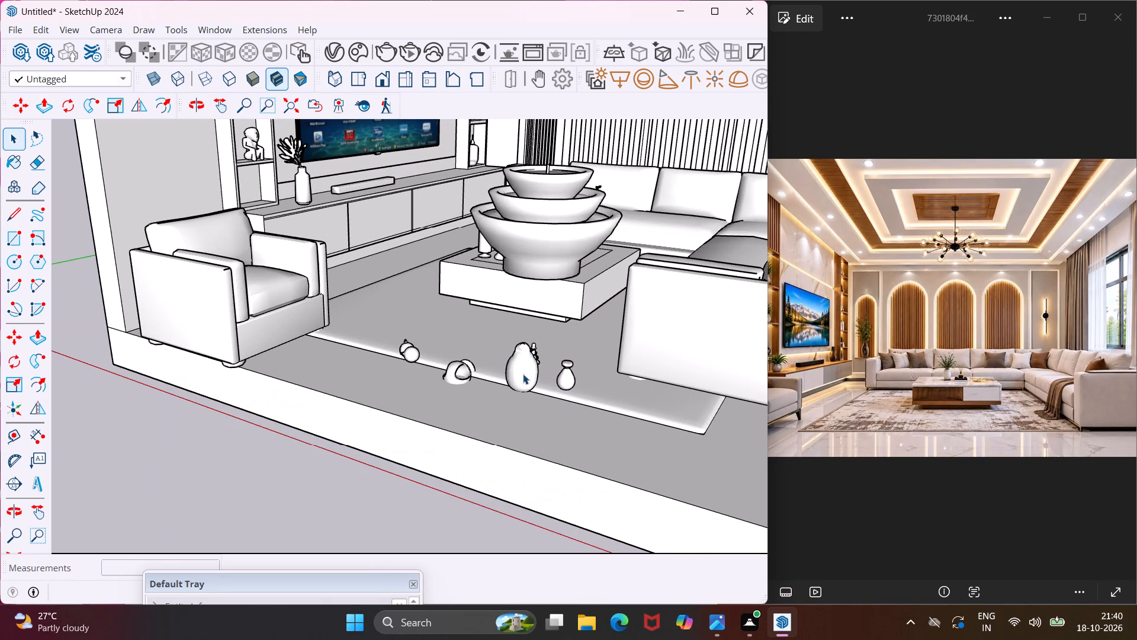
{"action": "left_click", "coordinate": [523, 375]}
{"action": "key", "text": "m"}
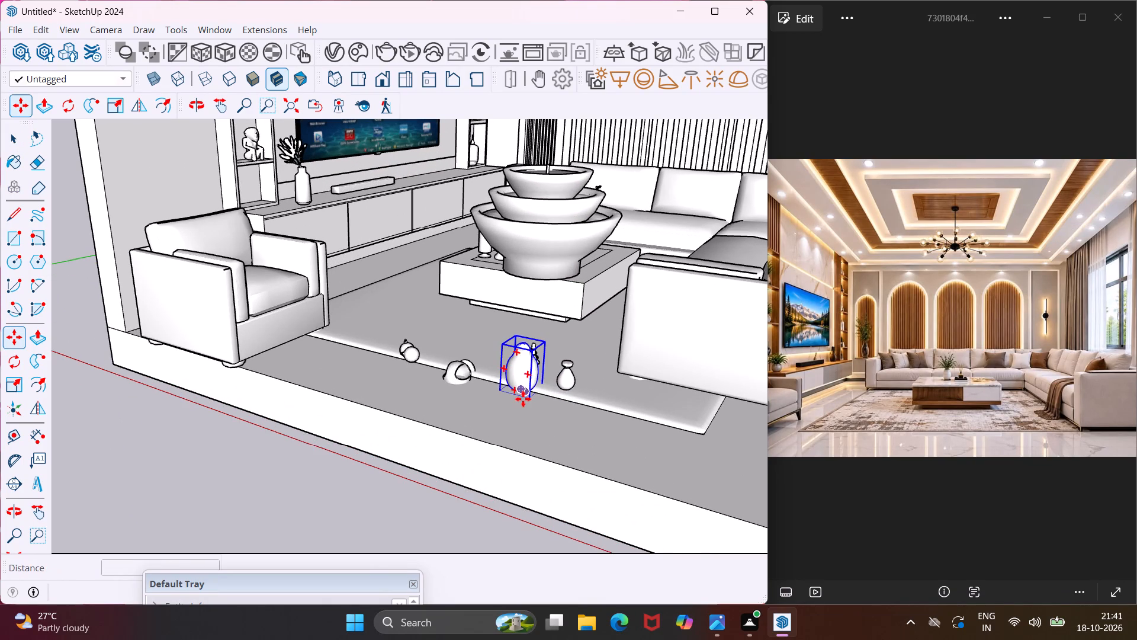
{"action": "scroll", "coordinate": [527, 401], "scroll_direction": "up", "scroll_amount": 4}
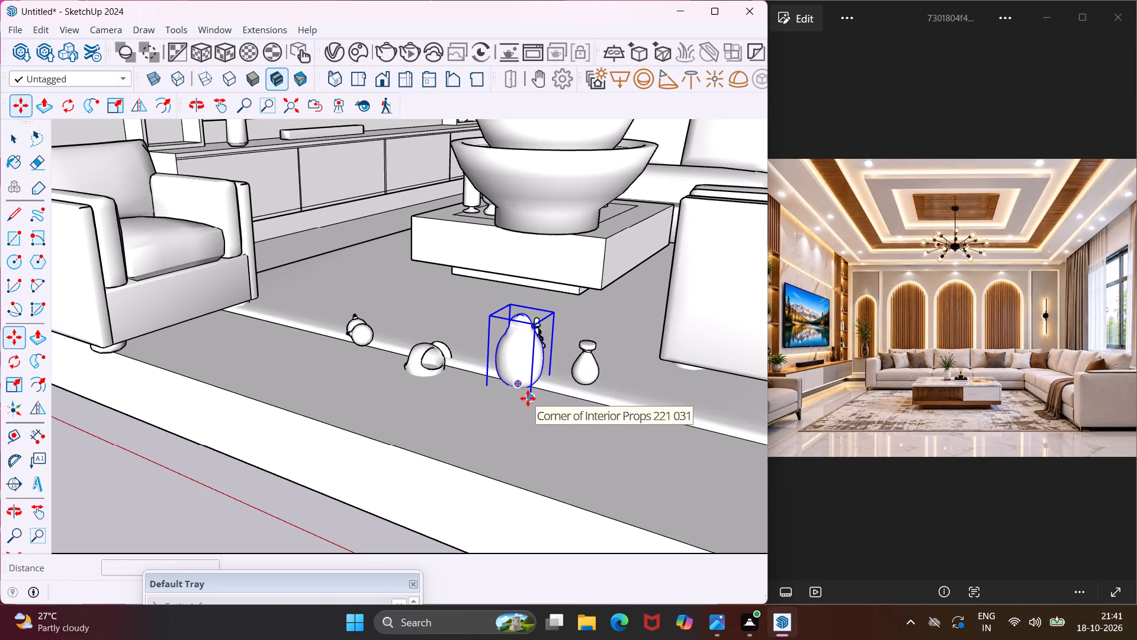
{"action": "left_click", "coordinate": [528, 398]}
{"action": "scroll", "coordinate": [498, 375], "scroll_direction": "down", "scroll_amount": 12}
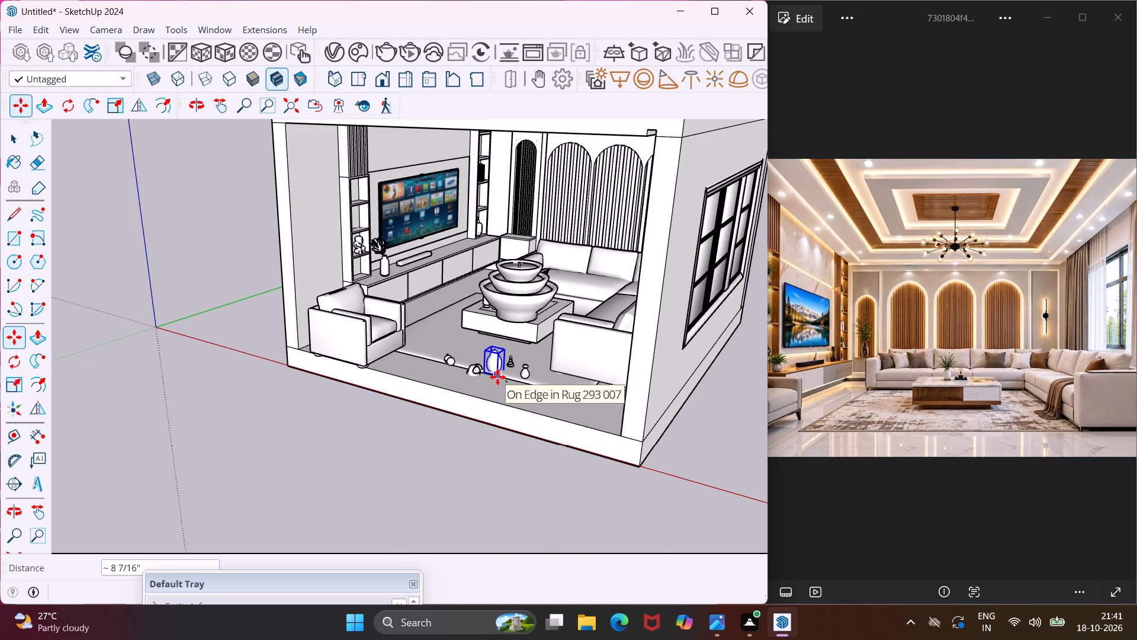
{"action": "scroll", "coordinate": [484, 191], "scroll_direction": "up", "scroll_amount": 2}
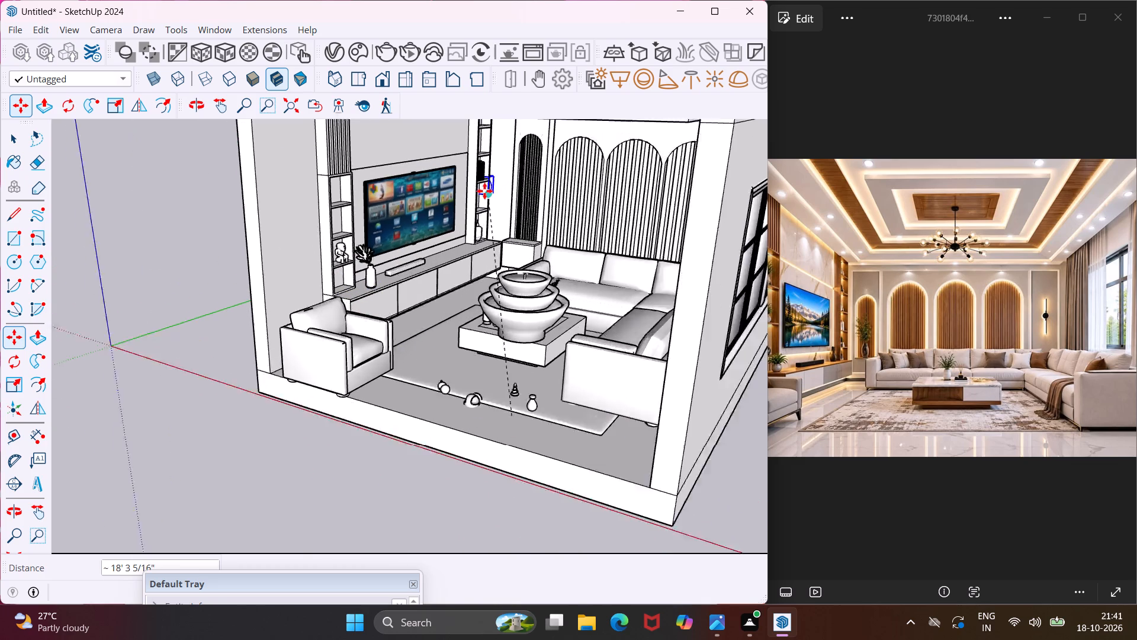
{"action": "scroll", "coordinate": [484, 191], "scroll_direction": "up", "scroll_amount": 13}
{"action": "middle_click_drag", "start_coordinate": [484, 191], "coordinate": [431, 212]}
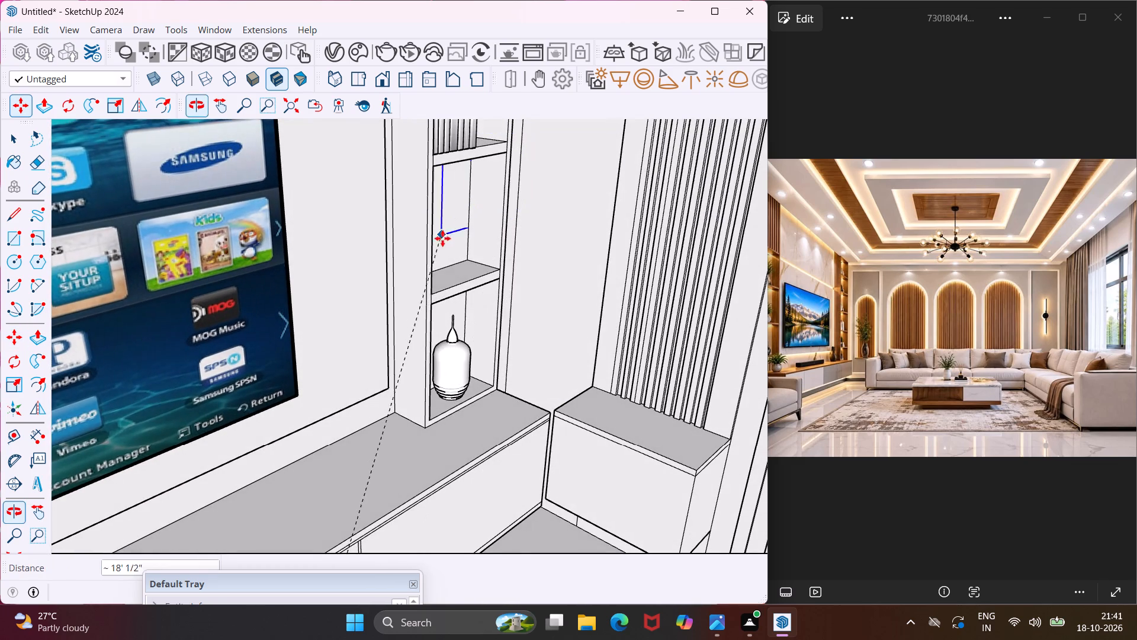
{"action": "scroll", "coordinate": [450, 283], "scroll_direction": "up", "scroll_amount": 4}
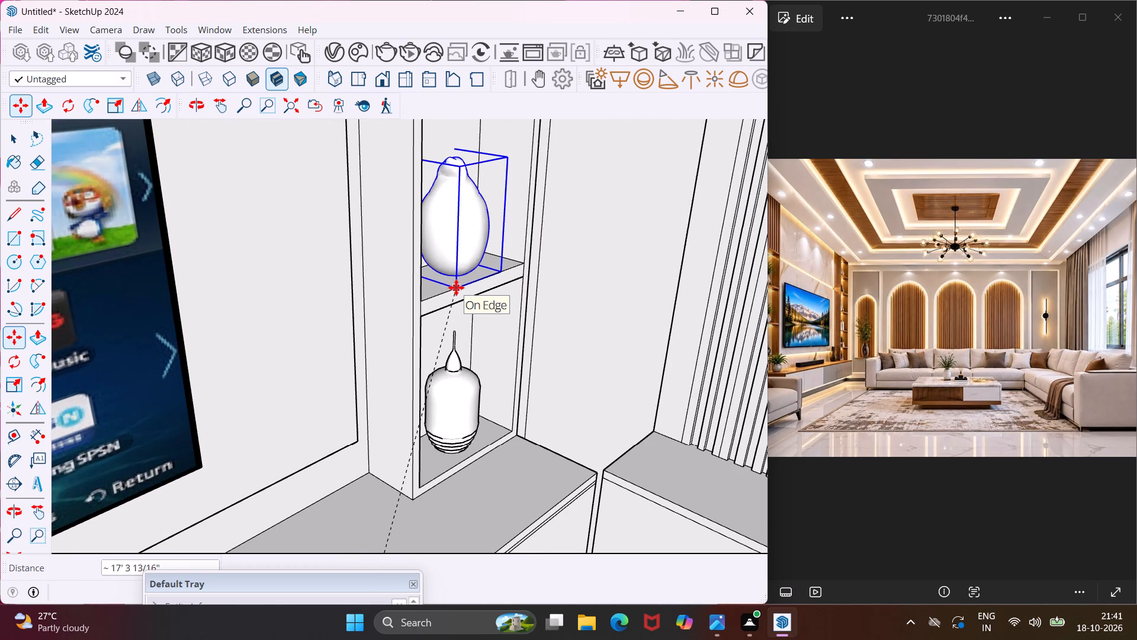
{"action": "left_click", "coordinate": [455, 287]}
{"action": "middle_click_drag", "start_coordinate": [455, 287], "coordinate": [522, 262]}
{"action": "scroll", "coordinate": [522, 260], "scroll_direction": "down", "scroll_amount": 15}
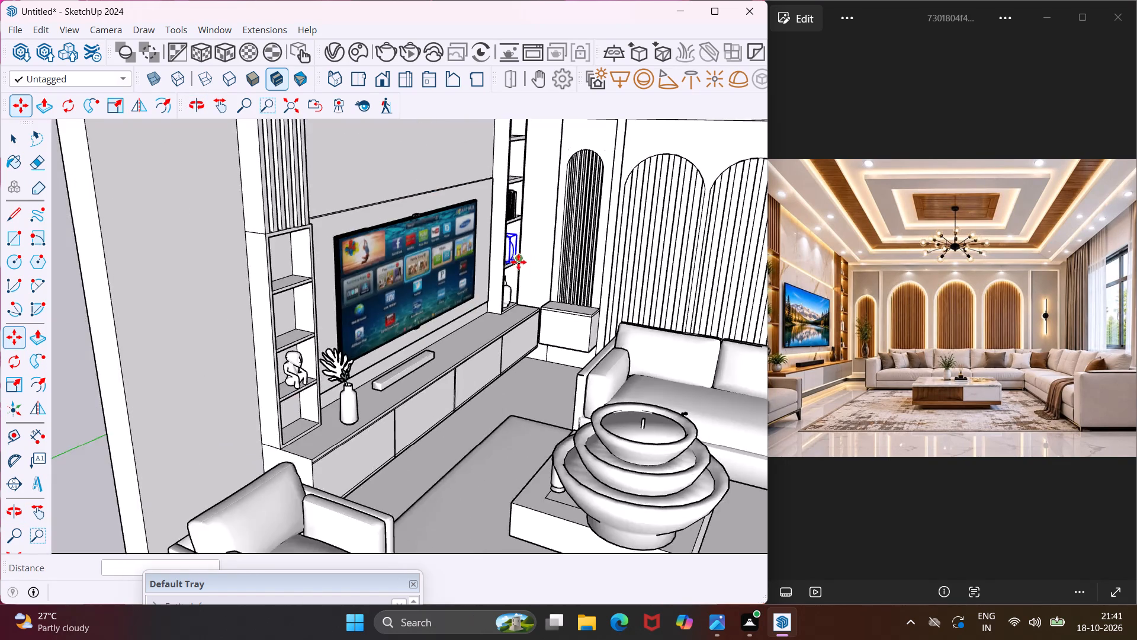
{"action": "scroll", "coordinate": [518, 262], "scroll_direction": "down", "scroll_amount": 8}
{"action": "key", "text": "Escape"}
{"action": "key", "text": "space"}
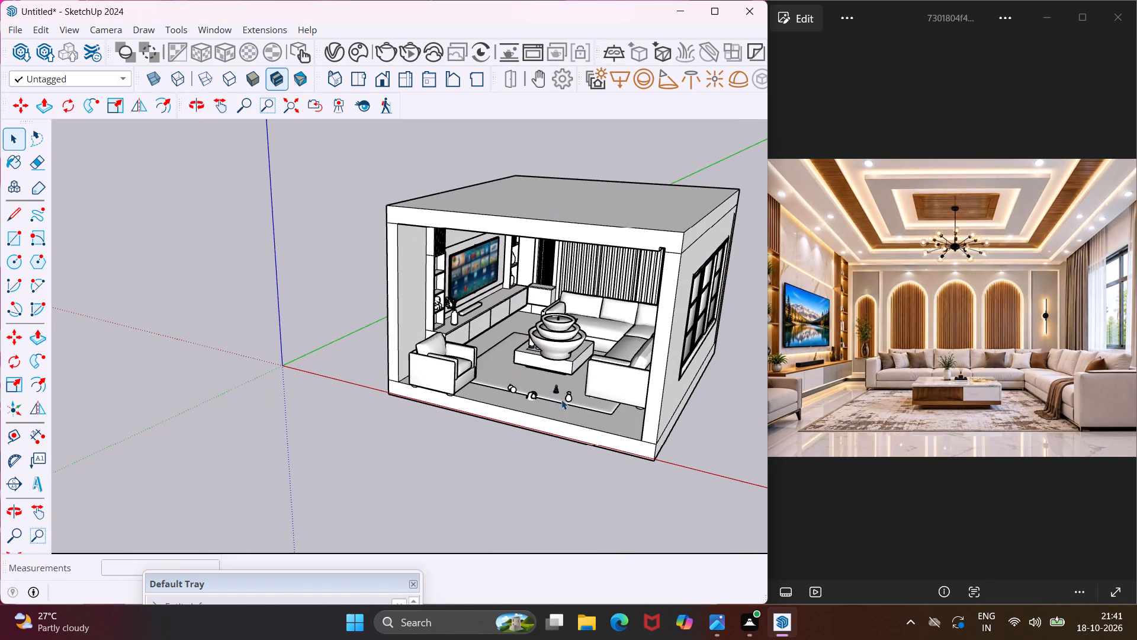
Move the cone-shaped spiral sculpture from the rug onto the near shelving unit's shelf directly above the seated figure.
{"action": "scroll", "coordinate": [564, 396], "scroll_direction": "up", "scroll_amount": 13}
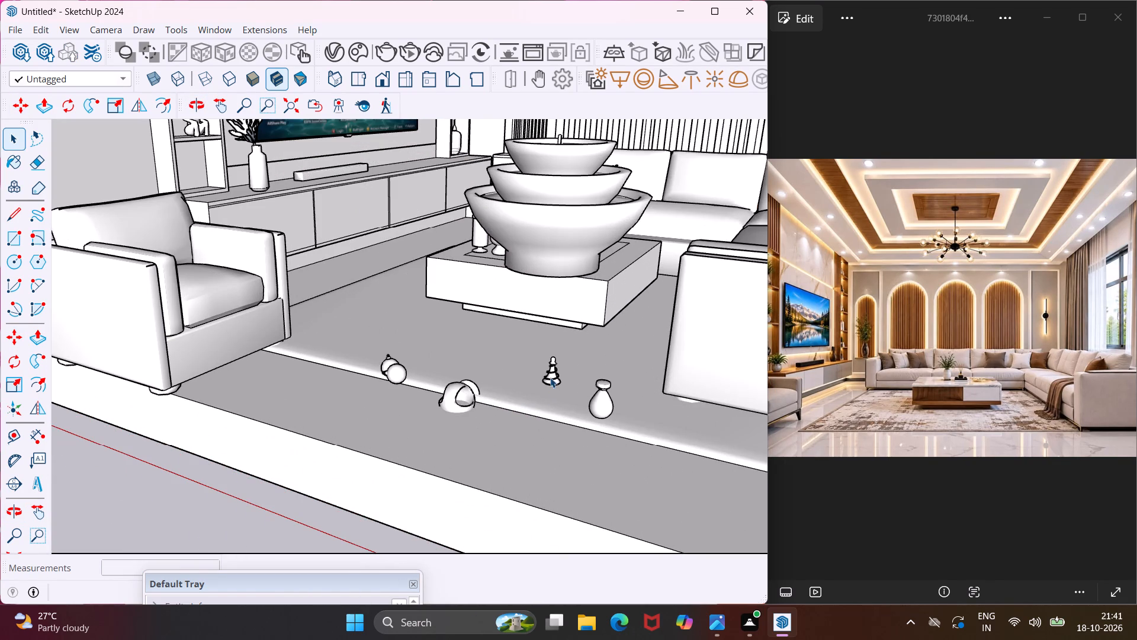
{"action": "left_click", "coordinate": [550, 377]}
{"action": "scroll", "coordinate": [551, 382], "scroll_direction": "up", "scroll_amount": 13}
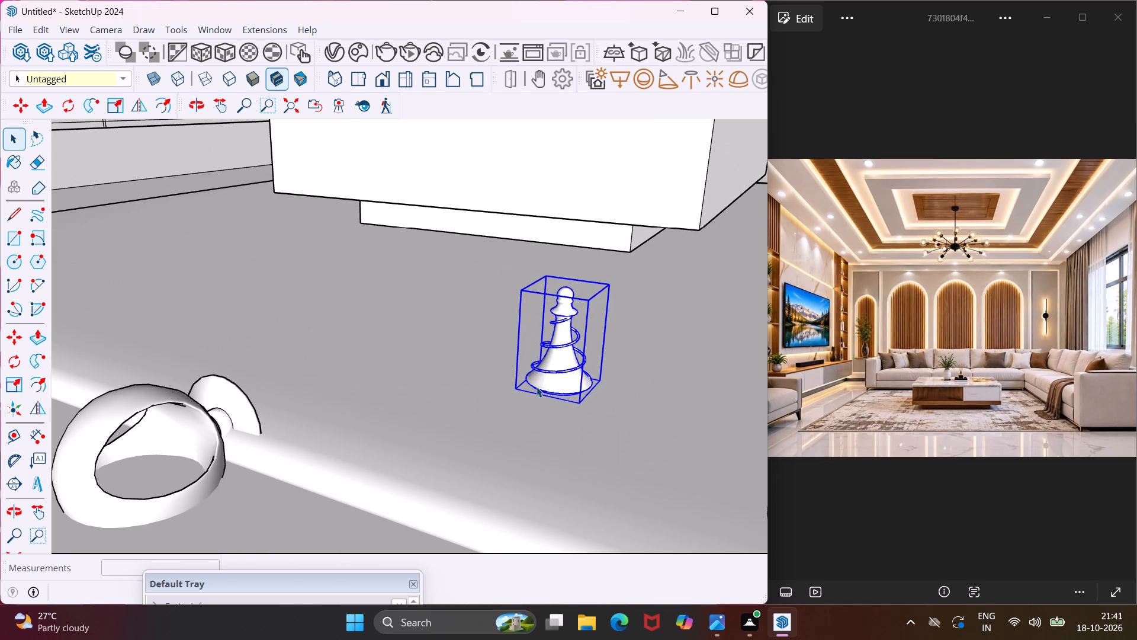
{"action": "key", "text": "m"}
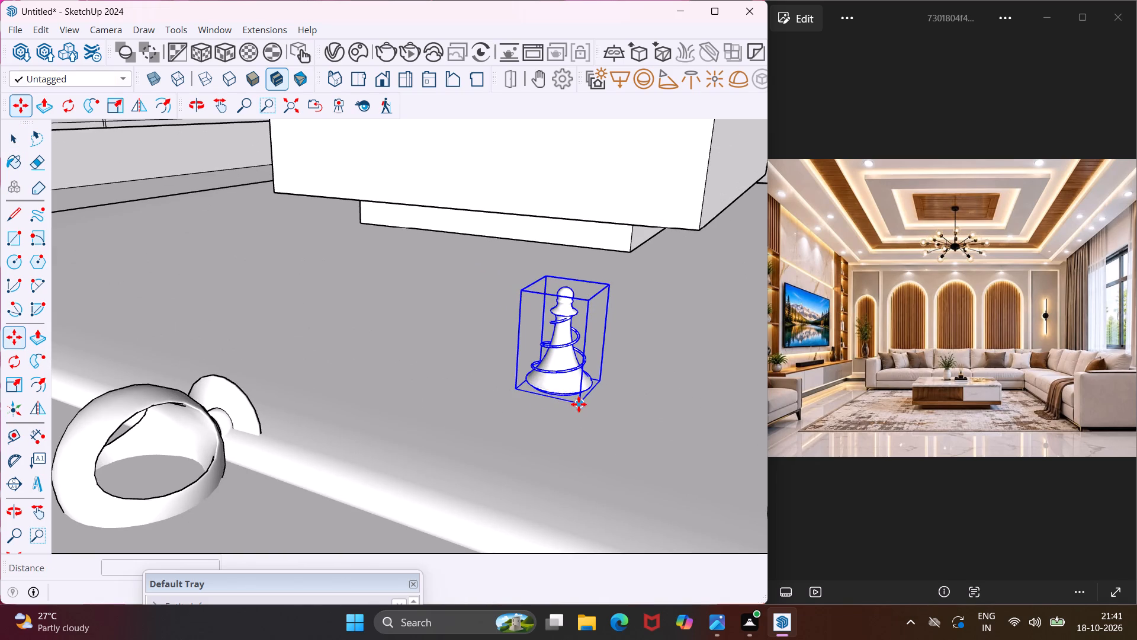
{"action": "left_click", "coordinate": [582, 407]}
{"action": "scroll", "coordinate": [523, 412], "scroll_direction": "down", "scroll_amount": 16}
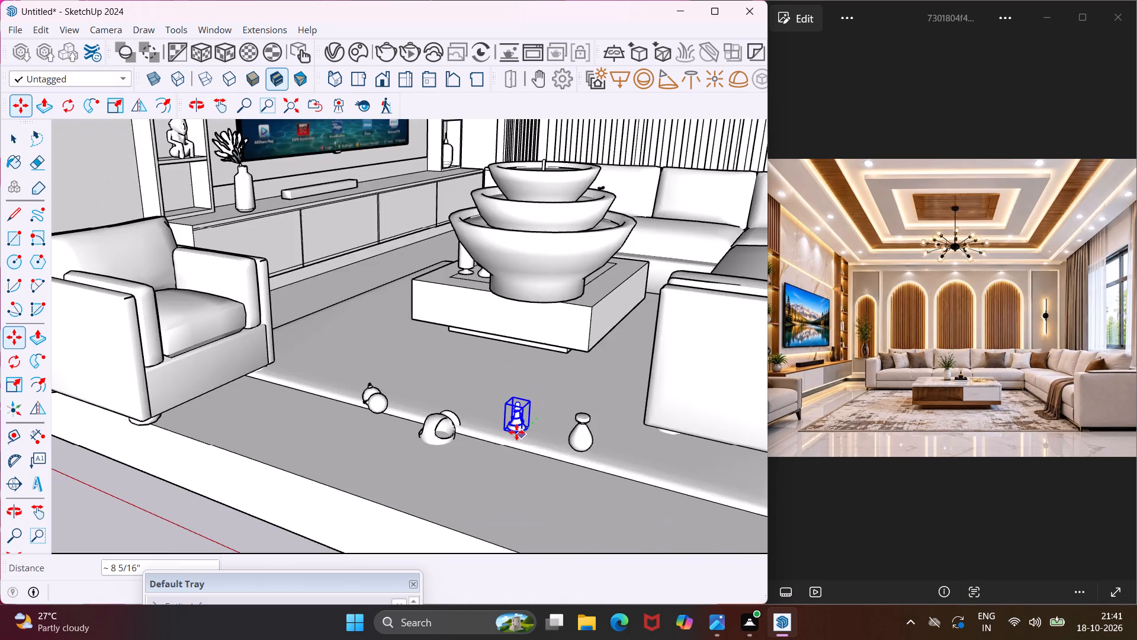
{"action": "scroll", "coordinate": [516, 432], "scroll_direction": "down", "scroll_amount": 8}
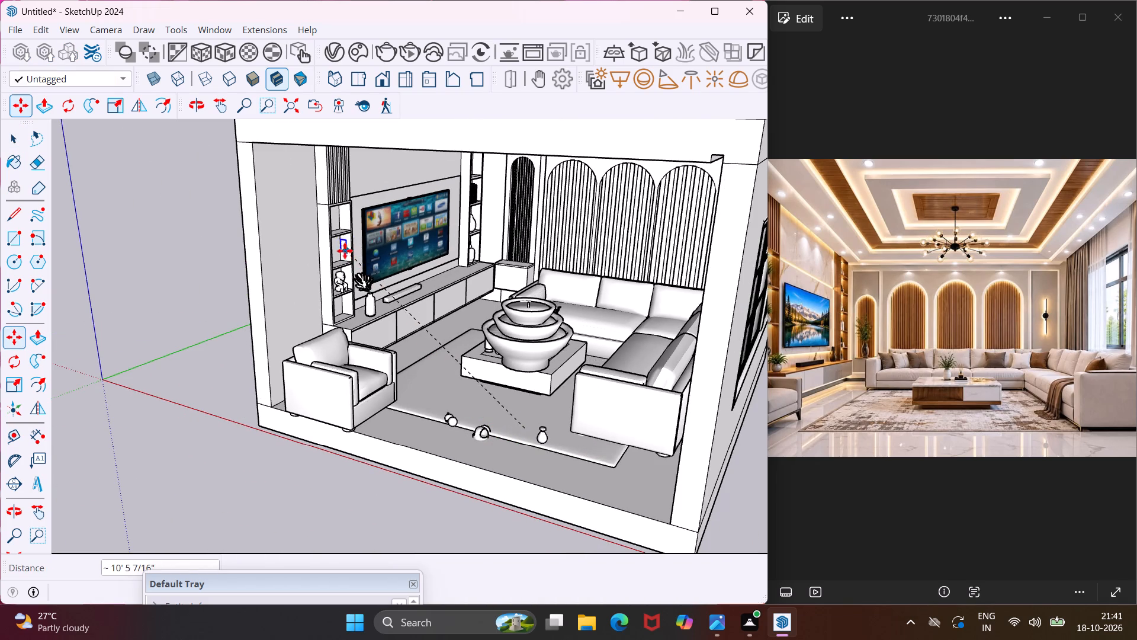
{"action": "scroll", "coordinate": [344, 251], "scroll_direction": "up", "scroll_amount": 19}
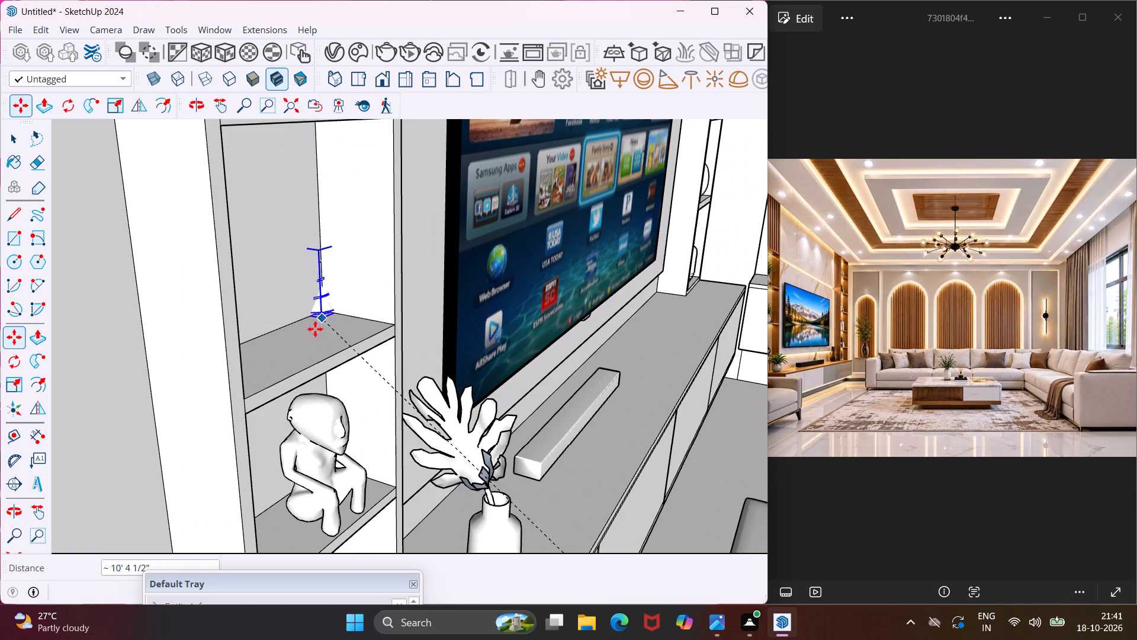
{"action": "left_click", "coordinate": [295, 367]}
{"action": "scroll", "coordinate": [307, 327], "scroll_direction": "down", "scroll_amount": 6}
{"action": "scroll", "coordinate": [309, 322], "scroll_direction": "down", "scroll_amount": 15}
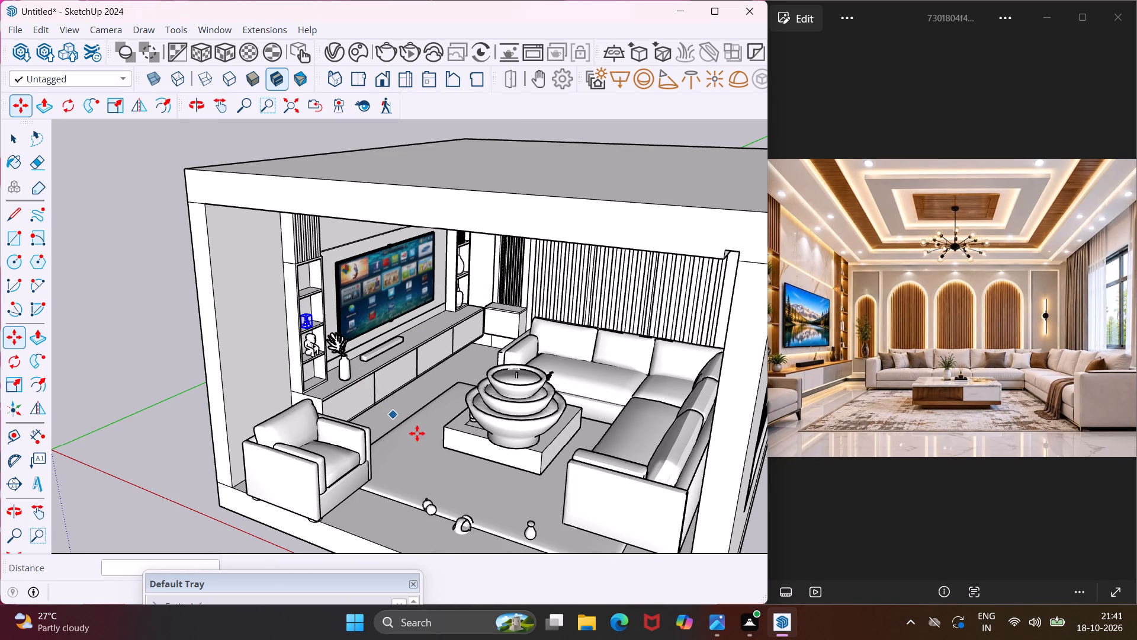
{"action": "key", "text": "Escape"}
{"action": "key", "text": "space"}
Move the small round vase with the flared neck from the rug about 18' 4" into the far shelving unit's compartment above the books.
{"action": "scroll", "coordinate": [462, 532], "scroll_direction": "up", "scroll_amount": 6}
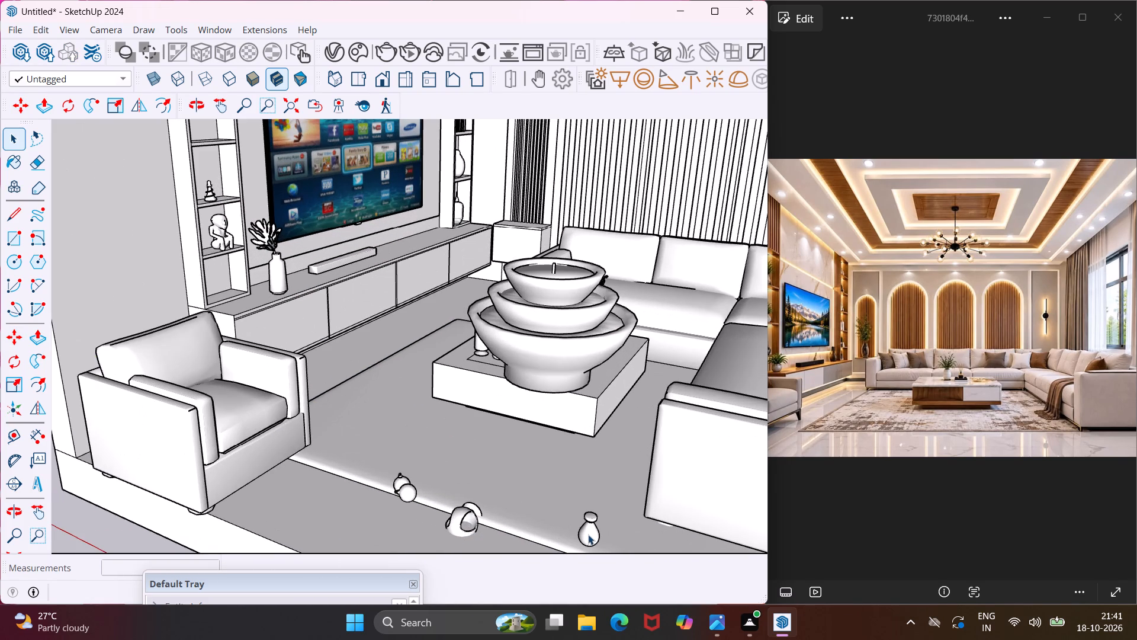
{"action": "left_click", "coordinate": [588, 535]}
{"action": "key", "text": "m"}
{"action": "scroll", "coordinate": [597, 548], "scroll_direction": "up", "scroll_amount": 4}
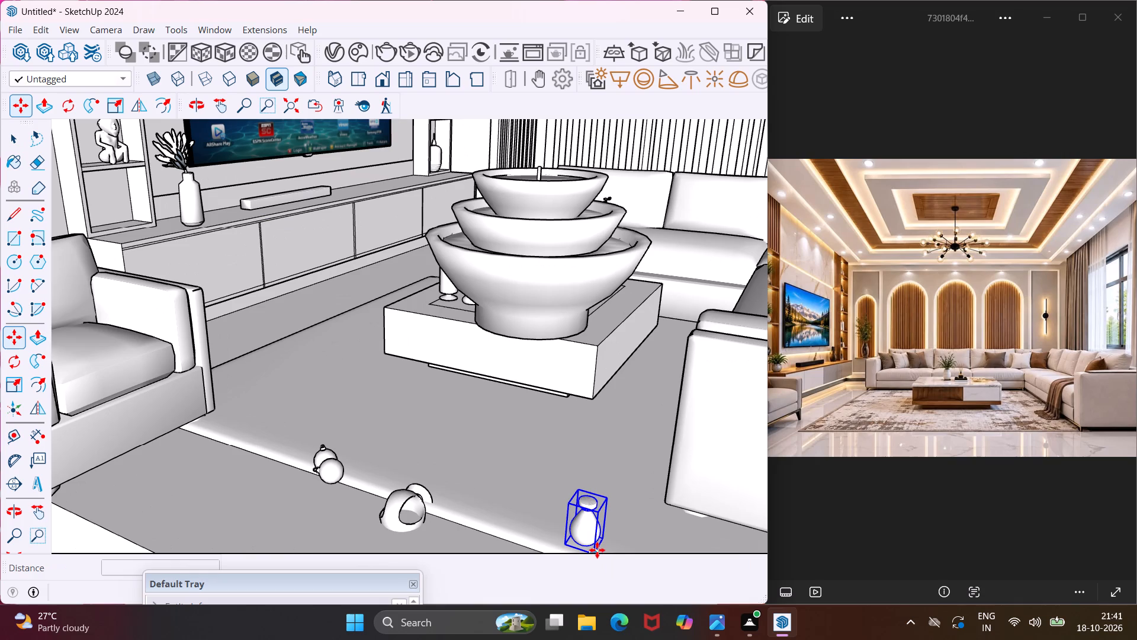
{"action": "left_click", "coordinate": [593, 552]}
{"action": "scroll", "coordinate": [539, 484], "scroll_direction": "down", "scroll_amount": 9}
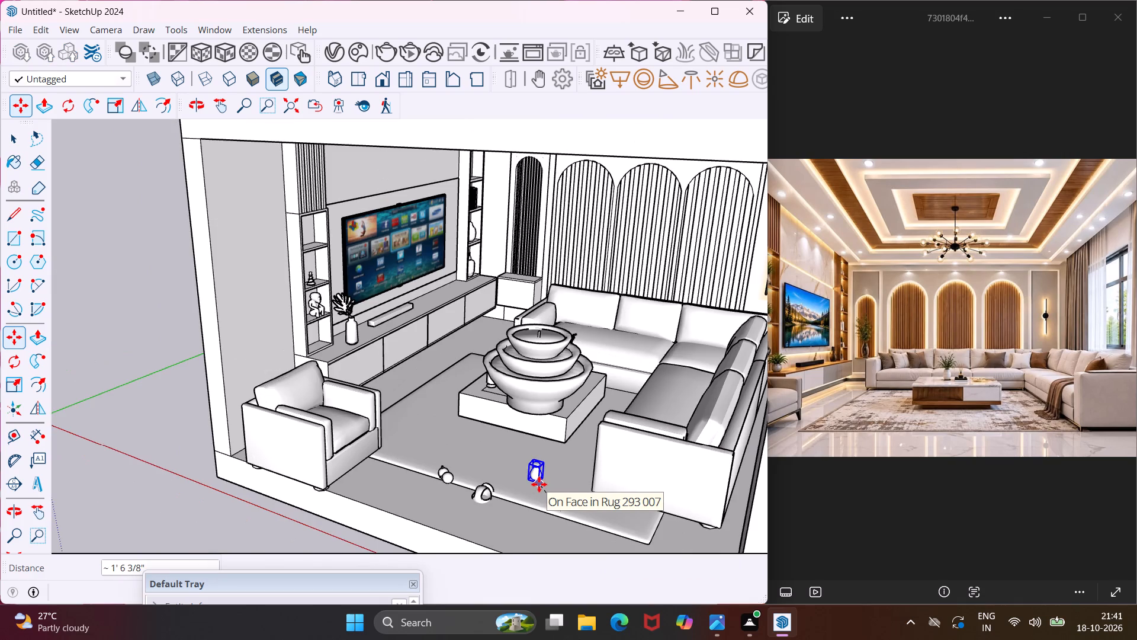
{"action": "middle_click_drag", "start_coordinate": [539, 484], "coordinate": [496, 476]}
{"action": "scroll", "coordinate": [487, 465], "scroll_direction": "down", "scroll_amount": 4}
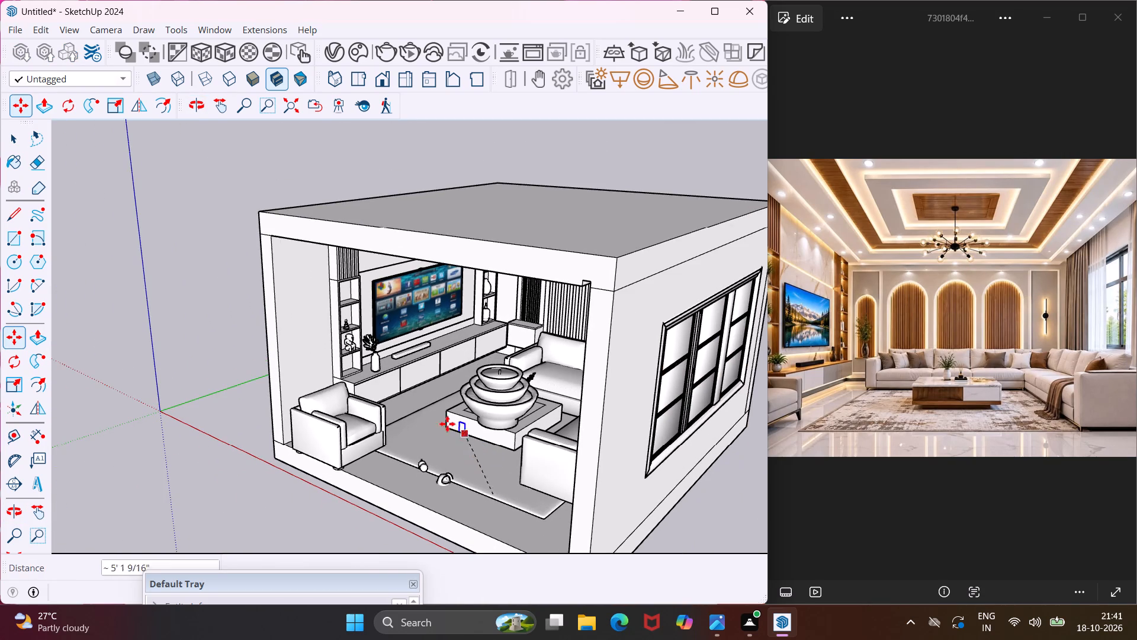
{"action": "scroll", "coordinate": [355, 329], "scroll_direction": "up", "scroll_amount": 12}
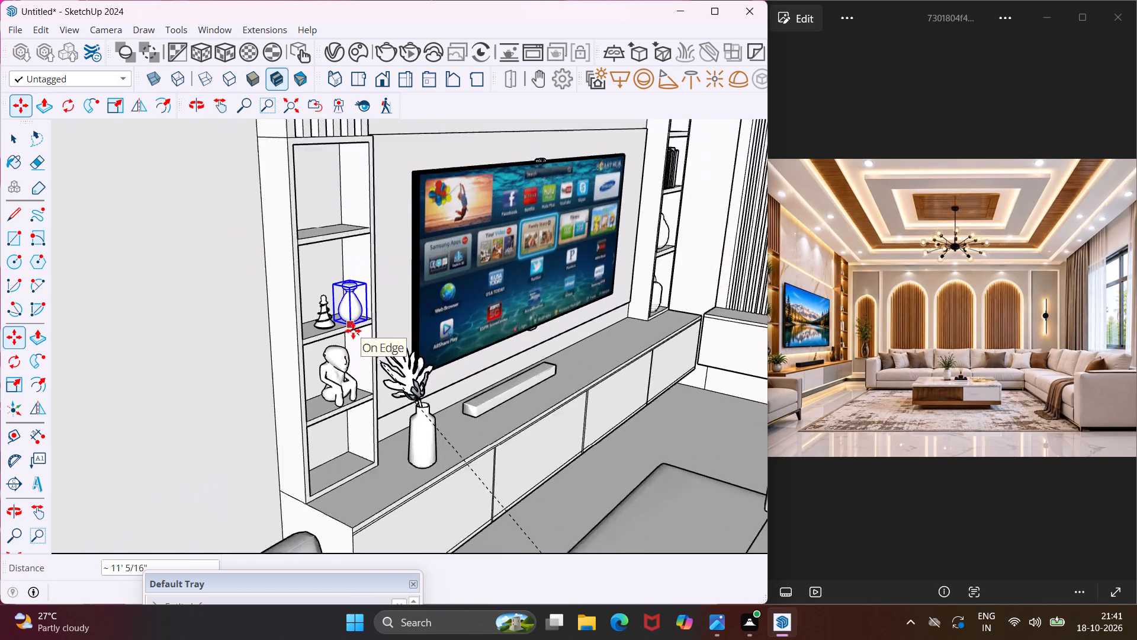
{"action": "scroll", "coordinate": [353, 331], "scroll_direction": "up", "scroll_amount": 2}
{"action": "scroll", "coordinate": [353, 331], "scroll_direction": "down", "scroll_amount": 7}
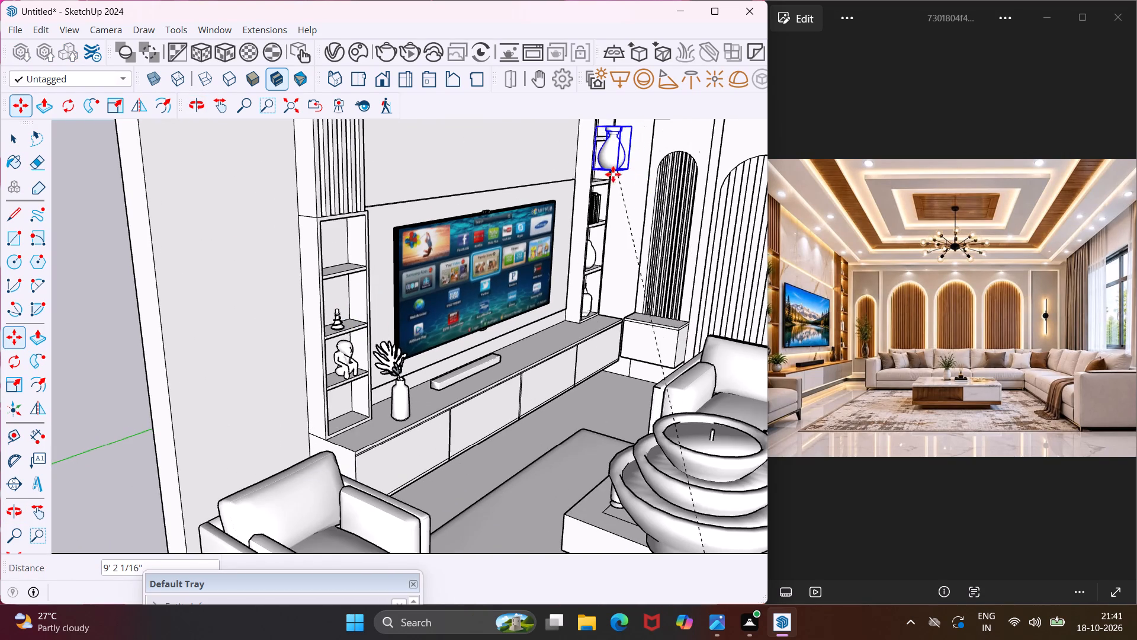
{"action": "scroll", "coordinate": [613, 174], "scroll_direction": "up", "scroll_amount": 8}
{"action": "middle_click_drag", "start_coordinate": [609, 179], "coordinate": [582, 201]}
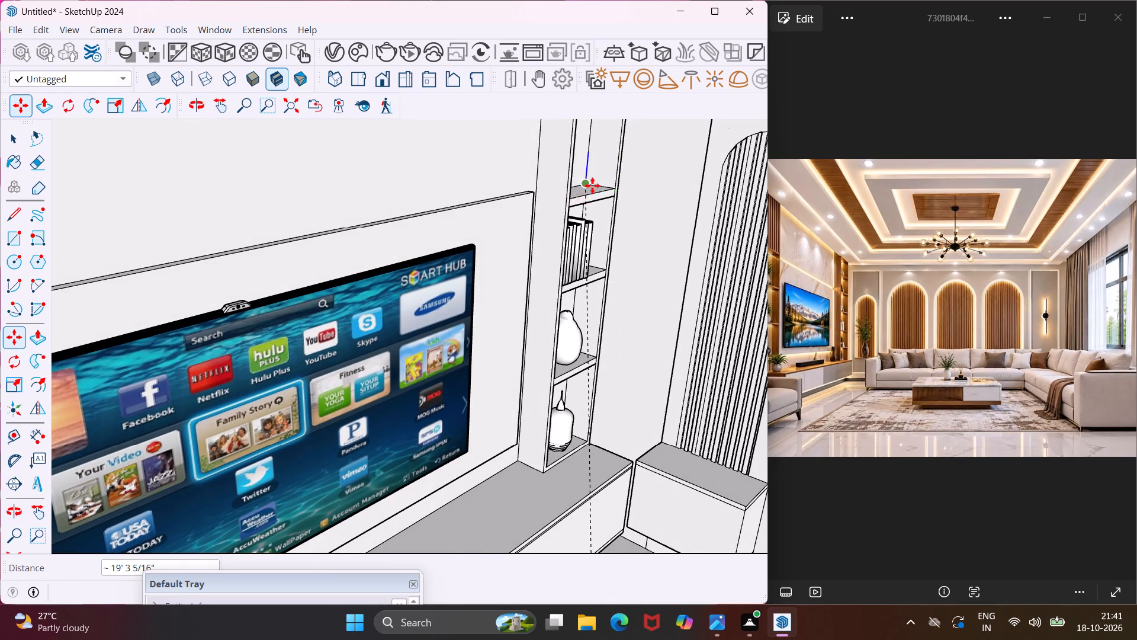
{"action": "scroll", "coordinate": [592, 185], "scroll_direction": "up", "scroll_amount": 8}
{"action": "left_click", "coordinate": [577, 208]}
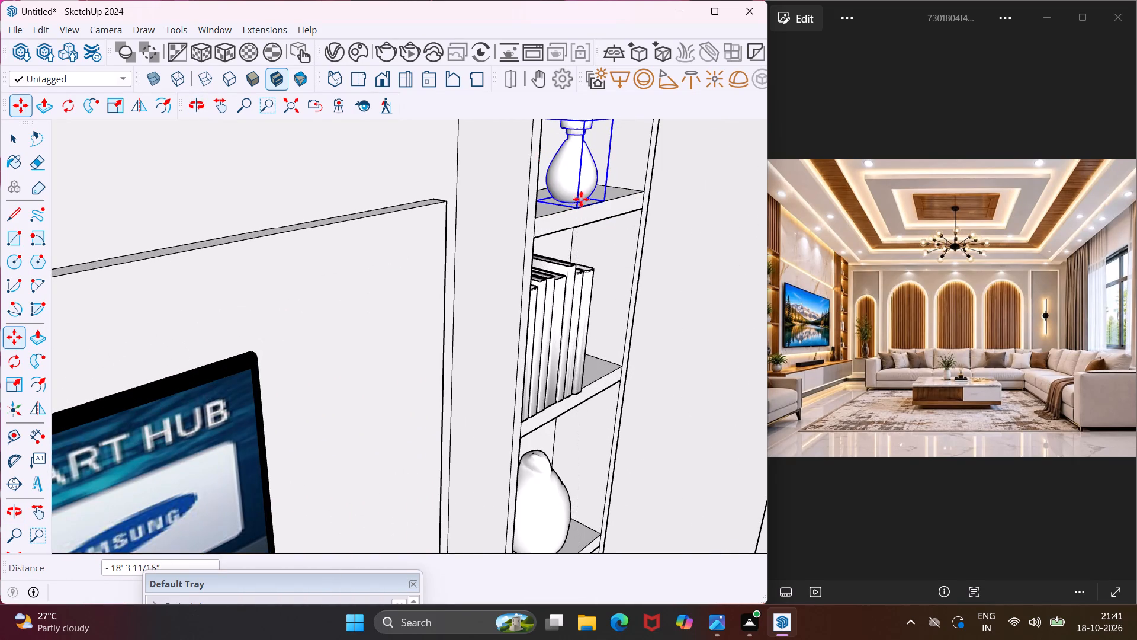
Rotate the pair of decorative jars on the coffee table 90° horizontally about a point on the tabletop.
{"action": "scroll", "coordinate": [583, 197], "scroll_direction": "down", "scroll_amount": 5}
{"action": "middle_click_drag", "start_coordinate": [583, 196], "coordinate": [627, 167]}
{"action": "scroll", "coordinate": [627, 167], "scroll_direction": "down", "scroll_amount": 9}
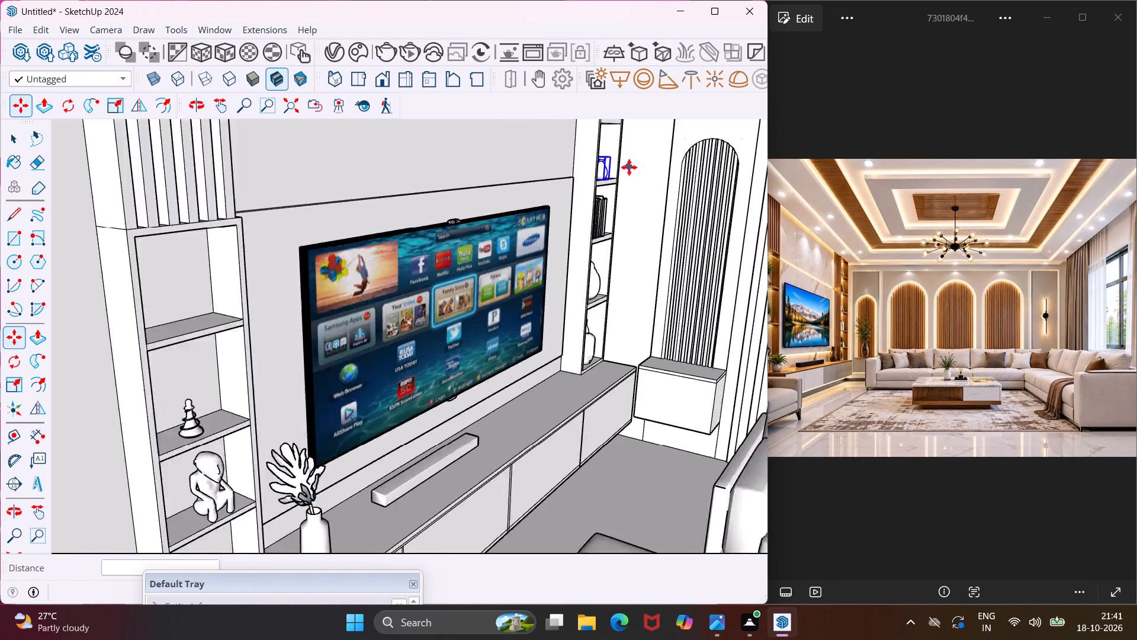
{"action": "scroll", "coordinate": [629, 167], "scroll_direction": "down", "scroll_amount": 10}
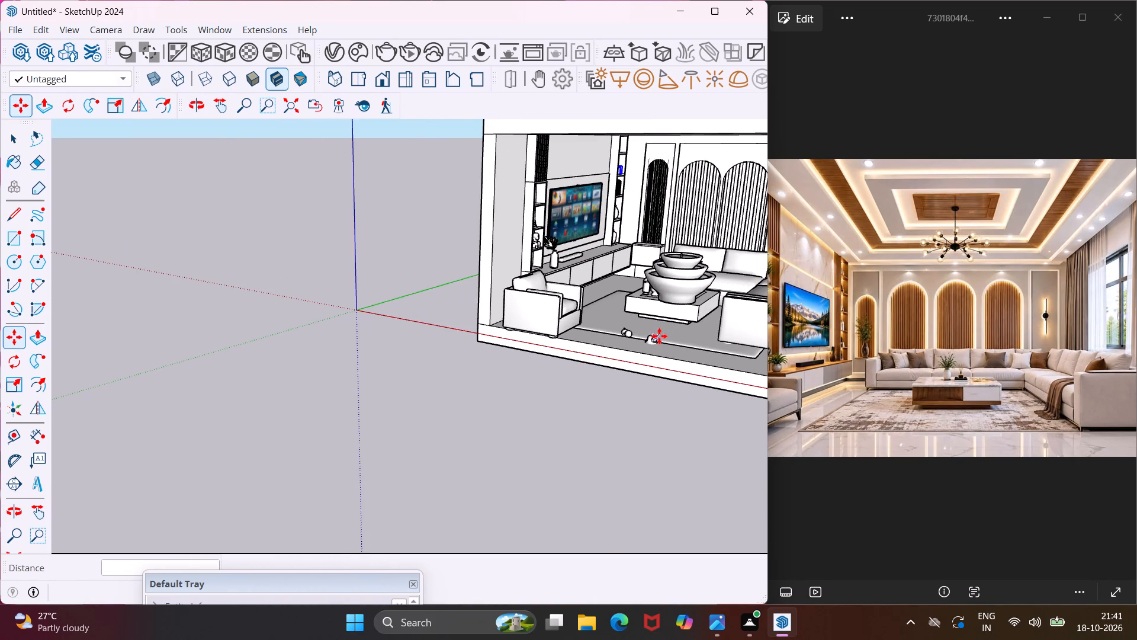
{"action": "key", "text": "Escape"}
{"action": "key", "text": "space"}
{"action": "middle_click_drag", "start_coordinate": [648, 309], "coordinate": [718, 312]}
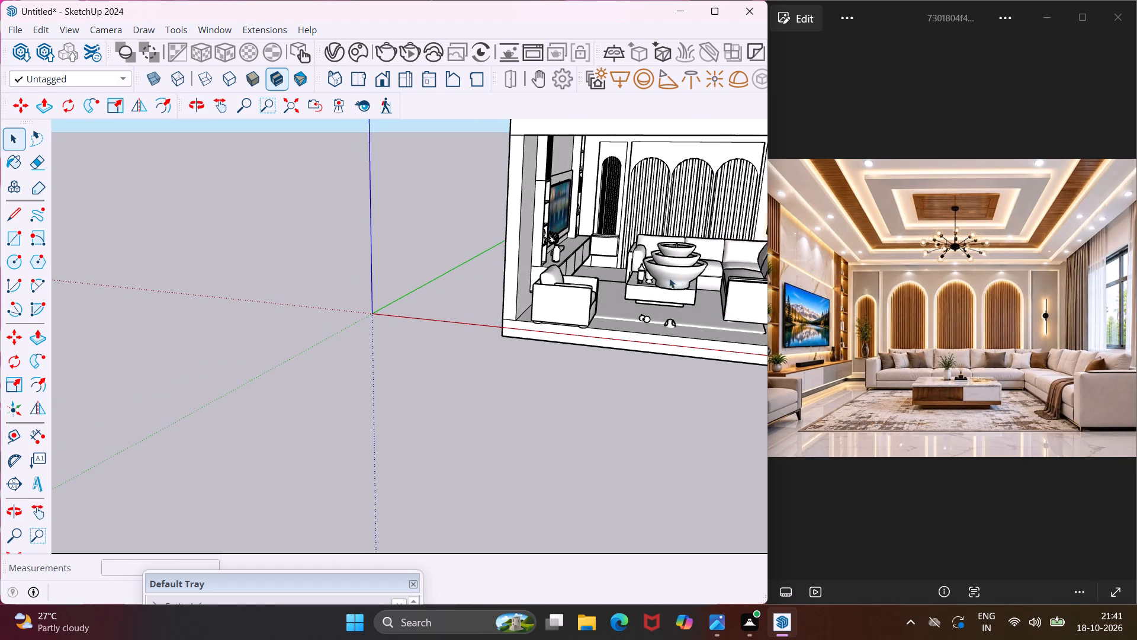
{"action": "scroll", "coordinate": [651, 272], "scroll_direction": "up", "scroll_amount": 9}
{"action": "left_click", "coordinate": [635, 292]}
{"action": "middle_click_drag", "start_coordinate": [634, 300], "coordinate": [624, 355]}
{"action": "scroll", "coordinate": [625, 352], "scroll_direction": "up", "scroll_amount": 9}
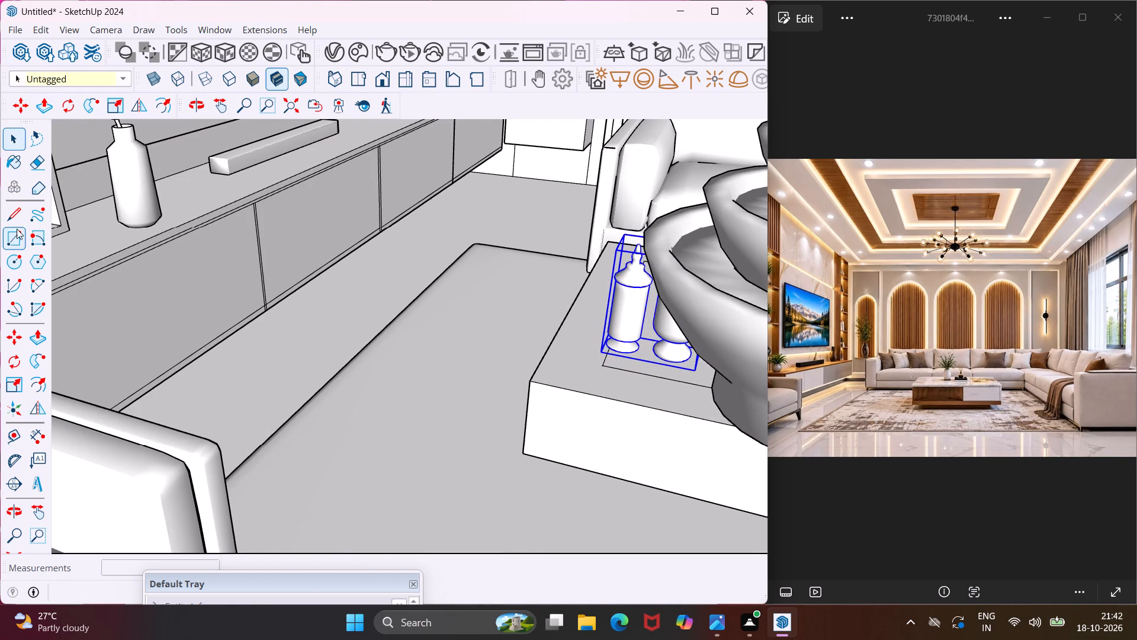
{"action": "left_click", "coordinate": [9, 356]}
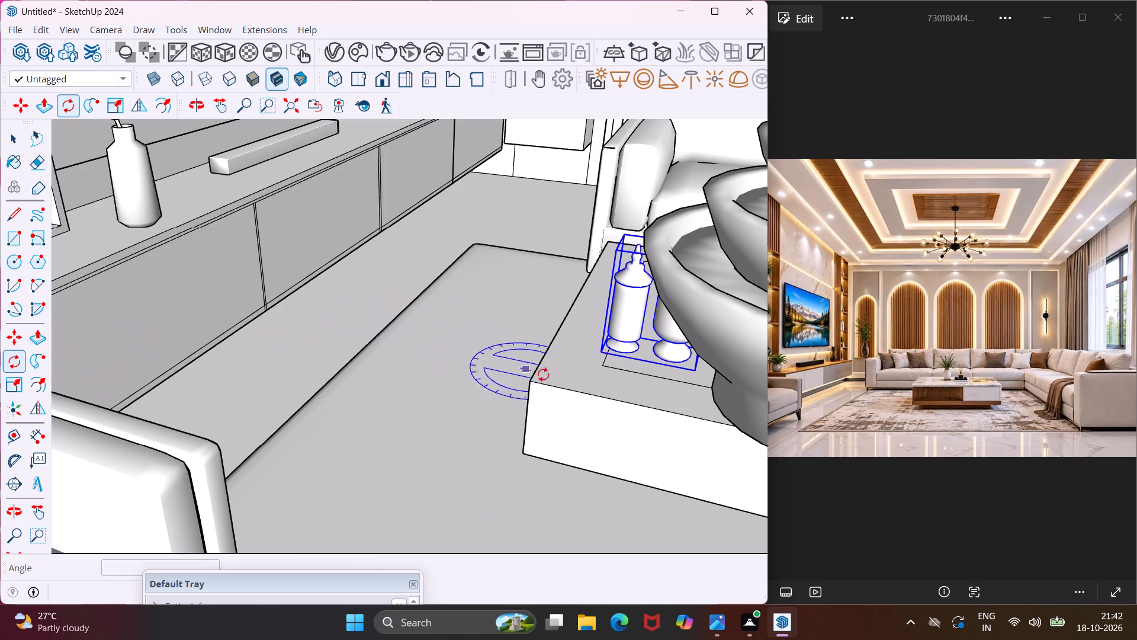
{"action": "left_click", "coordinate": [576, 379]}
{"action": "left_click", "coordinate": [640, 394]}
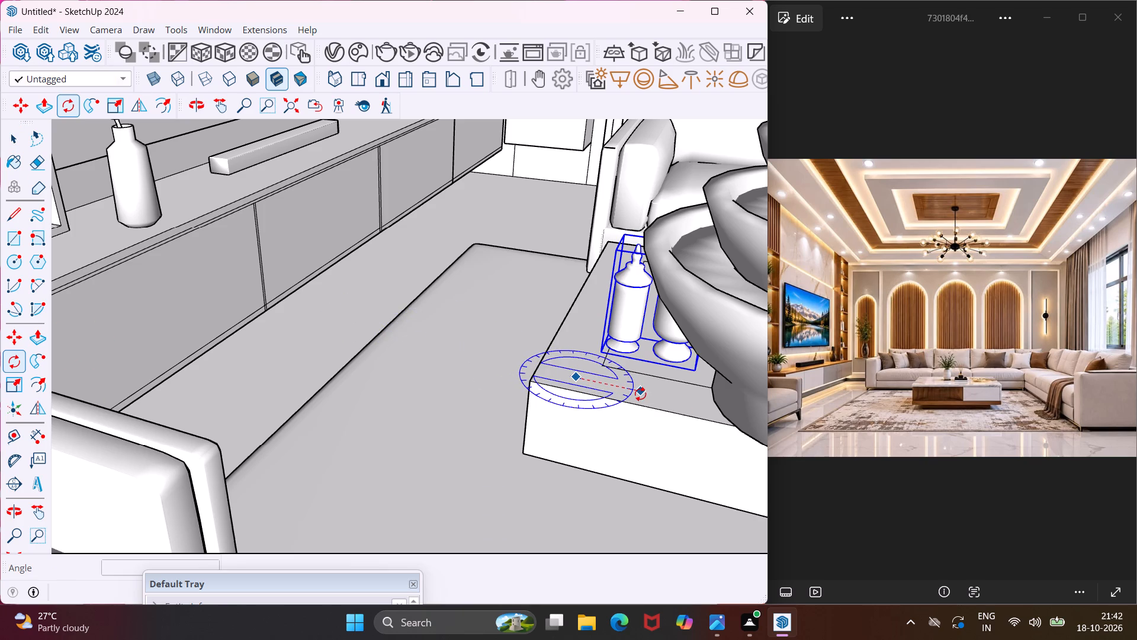
{"action": "left_click", "coordinate": [601, 331]}
Move the rotated decorative jars by their bottom corner about 13' 1" into the far shelving unit's top compartment, above the small round vase.
{"action": "key", "text": "m"}
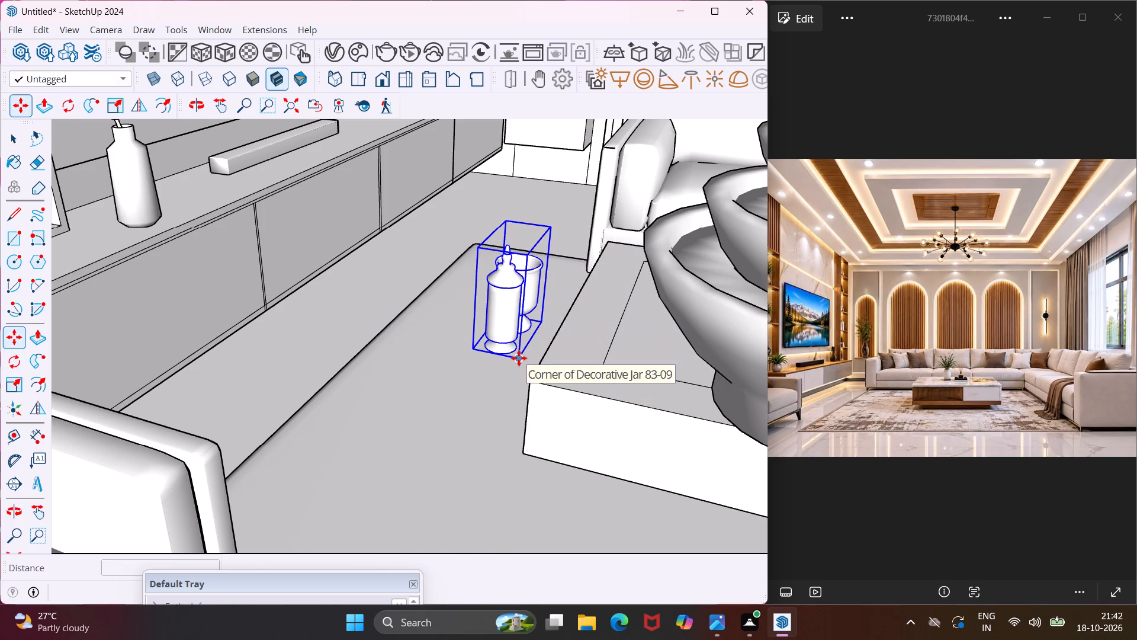
{"action": "left_click", "coordinate": [519, 358]}
{"action": "scroll", "coordinate": [501, 337], "scroll_direction": "down", "scroll_amount": 15}
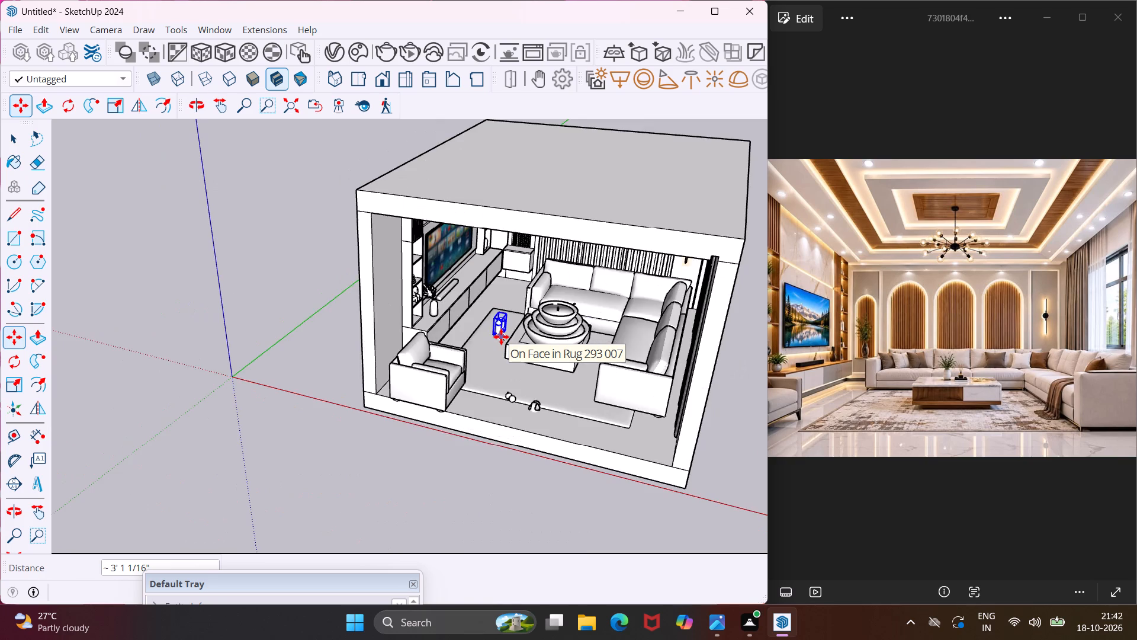
{"action": "middle_click_drag", "start_coordinate": [501, 337], "coordinate": [468, 270]}
{"action": "scroll", "coordinate": [496, 181], "scroll_direction": "up", "scroll_amount": 8}
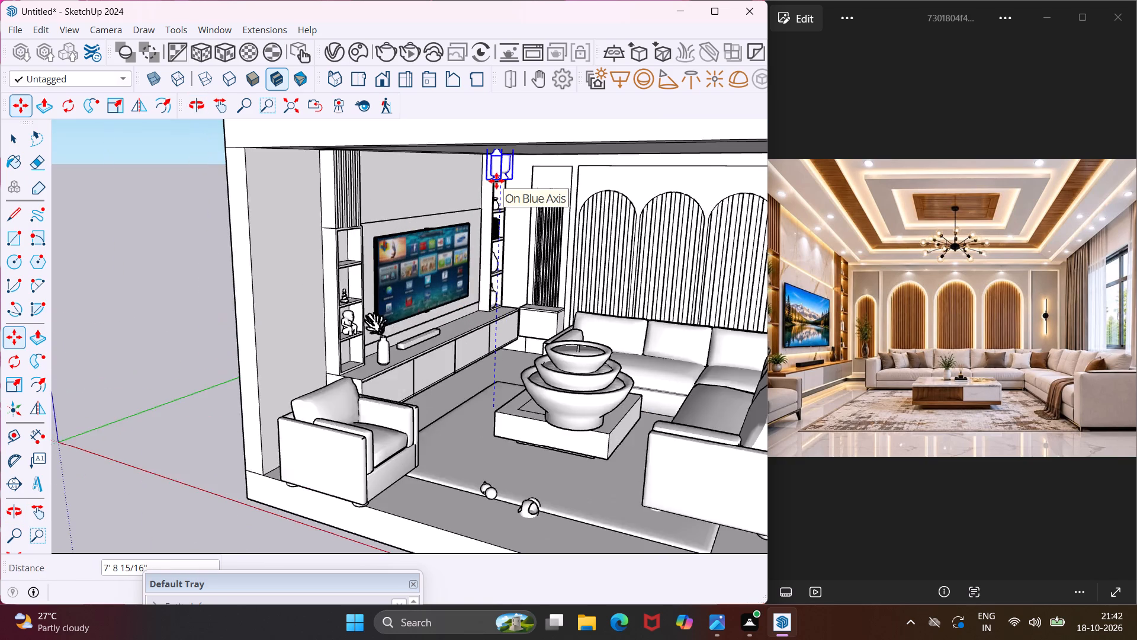
{"action": "scroll", "coordinate": [496, 181], "scroll_direction": "up", "scroll_amount": 10}
{"action": "middle_click_drag", "start_coordinate": [496, 181], "coordinate": [416, 186]}
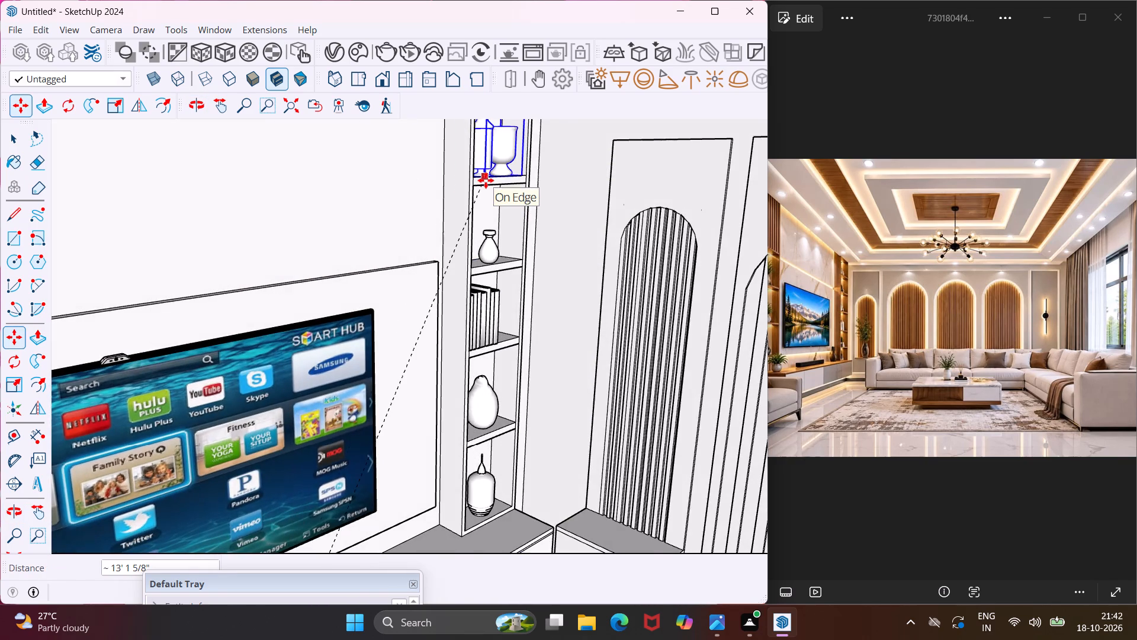
{"action": "scroll", "coordinate": [486, 180], "scroll_direction": "up", "scroll_amount": 7}
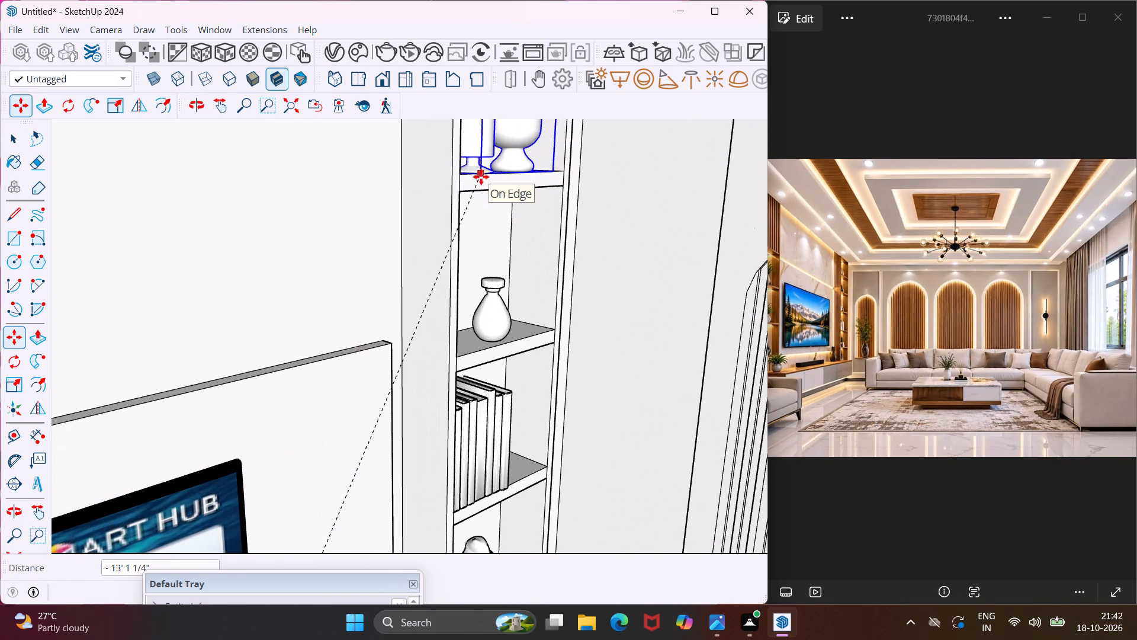
{"action": "left_click", "coordinate": [481, 177]}
{"action": "middle_click_drag", "start_coordinate": [481, 177], "coordinate": [529, 204]}
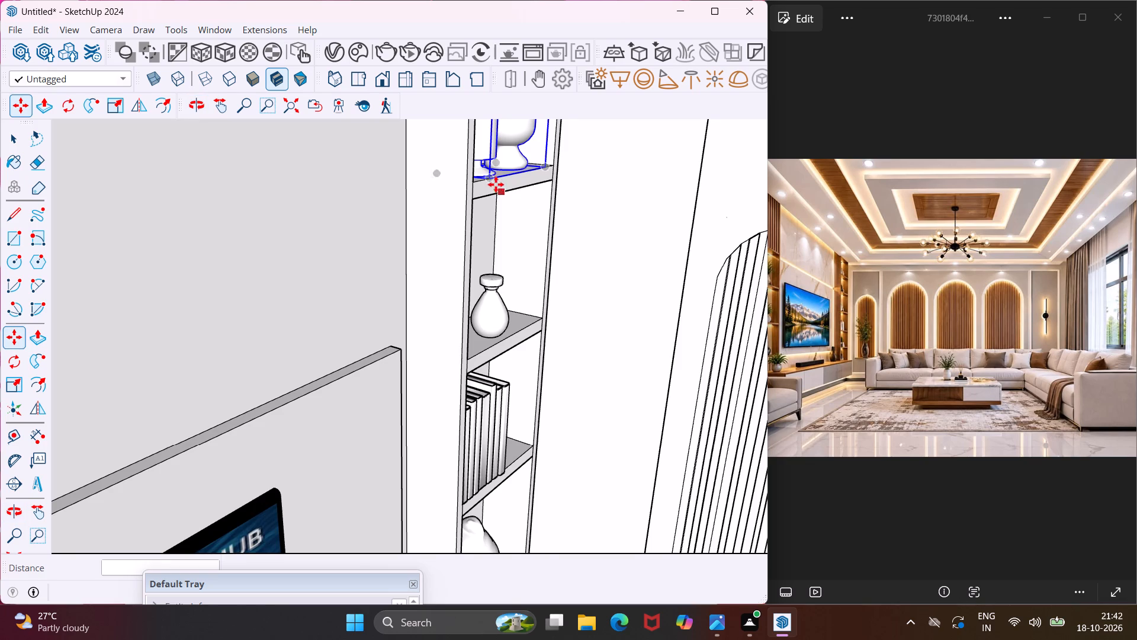
{"action": "scroll", "coordinate": [493, 183], "scroll_direction": "up", "scroll_amount": 4}
{"action": "scroll", "coordinate": [493, 183], "scroll_direction": "down", "scroll_amount": 18}
{"action": "middle_click_drag", "start_coordinate": [491, 206], "coordinate": [562, 97]}
{"action": "scroll", "coordinate": [528, 134], "scroll_direction": "down", "scroll_amount": 9}
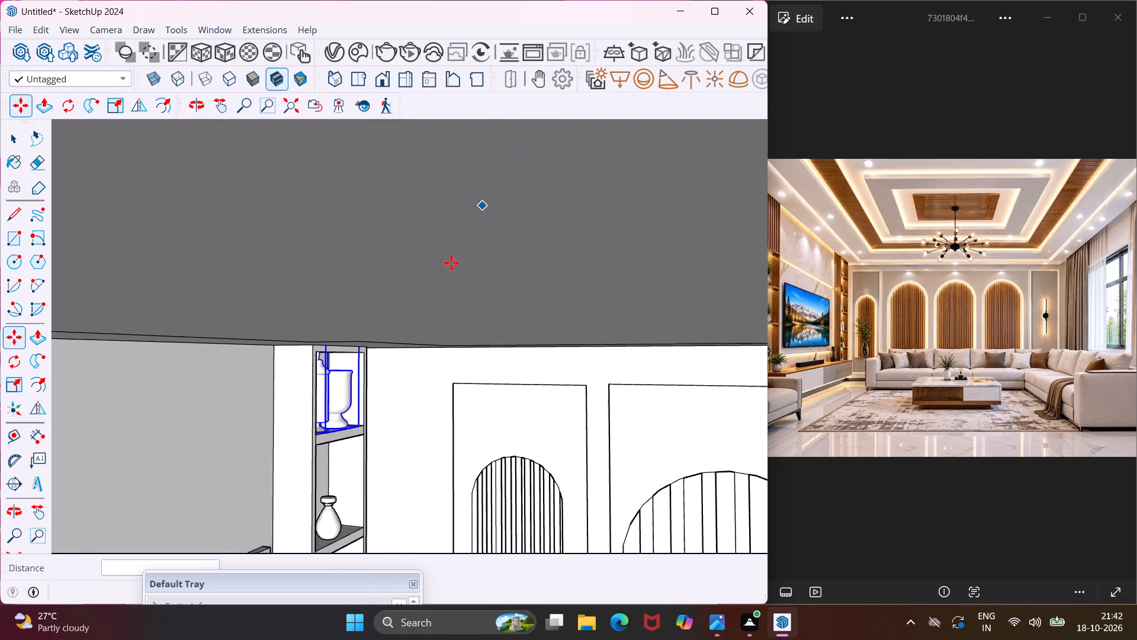
{"action": "scroll", "coordinate": [451, 263], "scroll_direction": "down", "scroll_amount": 18}
{"action": "middle_click_drag", "start_coordinate": [420, 344], "coordinate": [464, 280]}
{"action": "scroll", "coordinate": [464, 280], "scroll_direction": "down", "scroll_amount": 9}
{"action": "key", "text": "Escape"}
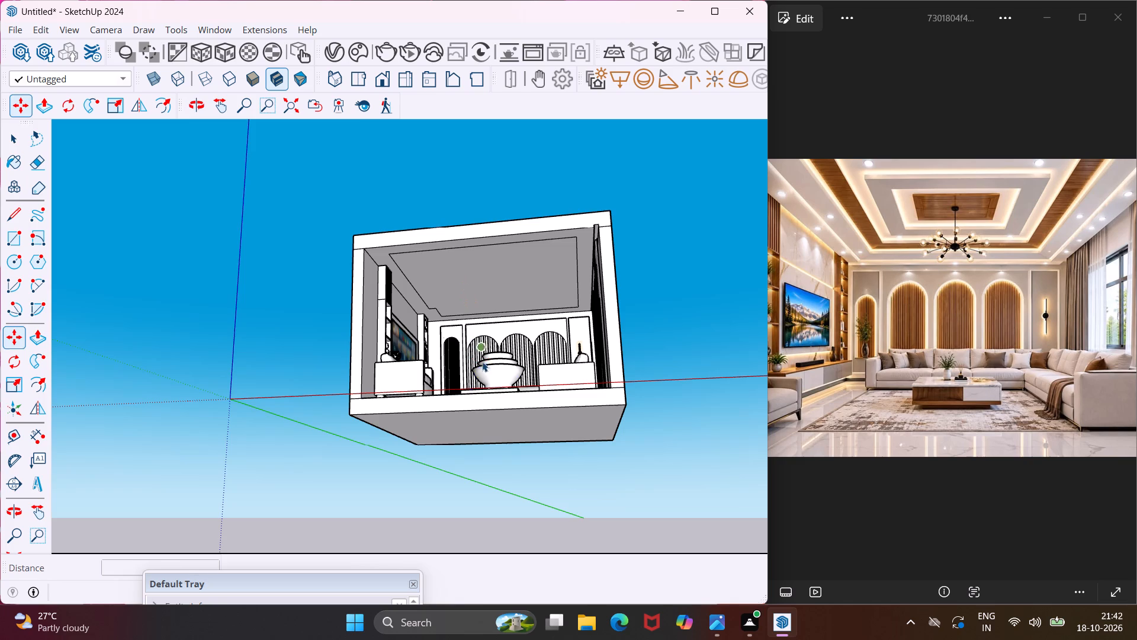
{"action": "key", "text": "space"}
Move the small rounded sculpture from the rug about 13' 7" to the open ground in front of the room.
{"action": "middle_click_drag", "start_coordinate": [490, 372], "coordinate": [486, 468]}
{"action": "scroll", "coordinate": [486, 468], "scroll_direction": "up", "scroll_amount": 6}
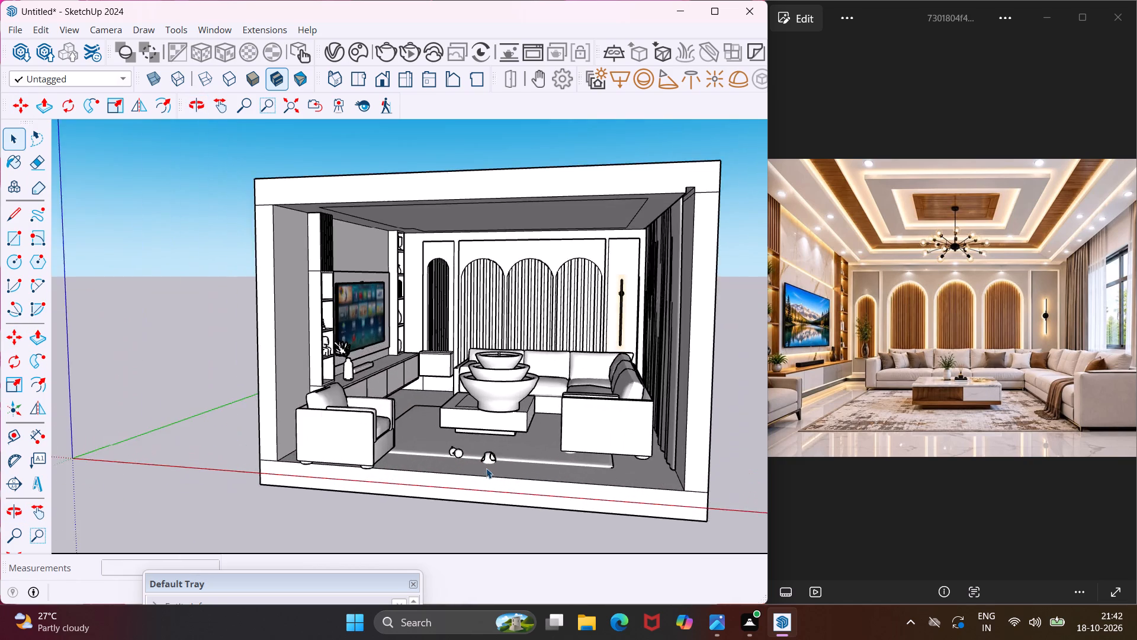
{"action": "scroll", "coordinate": [486, 468], "scroll_direction": "up", "scroll_amount": 4}
{"action": "left_click", "coordinate": [487, 459]}
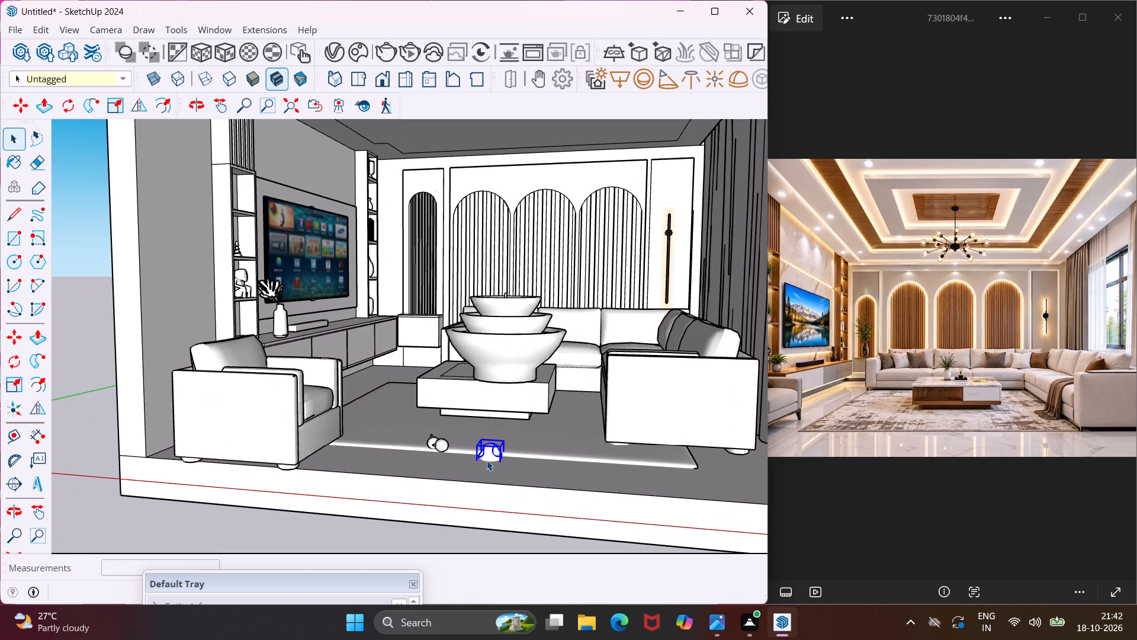
{"action": "key", "text": "m"}
{"action": "scroll", "coordinate": [487, 465], "scroll_direction": "up", "scroll_amount": 14}
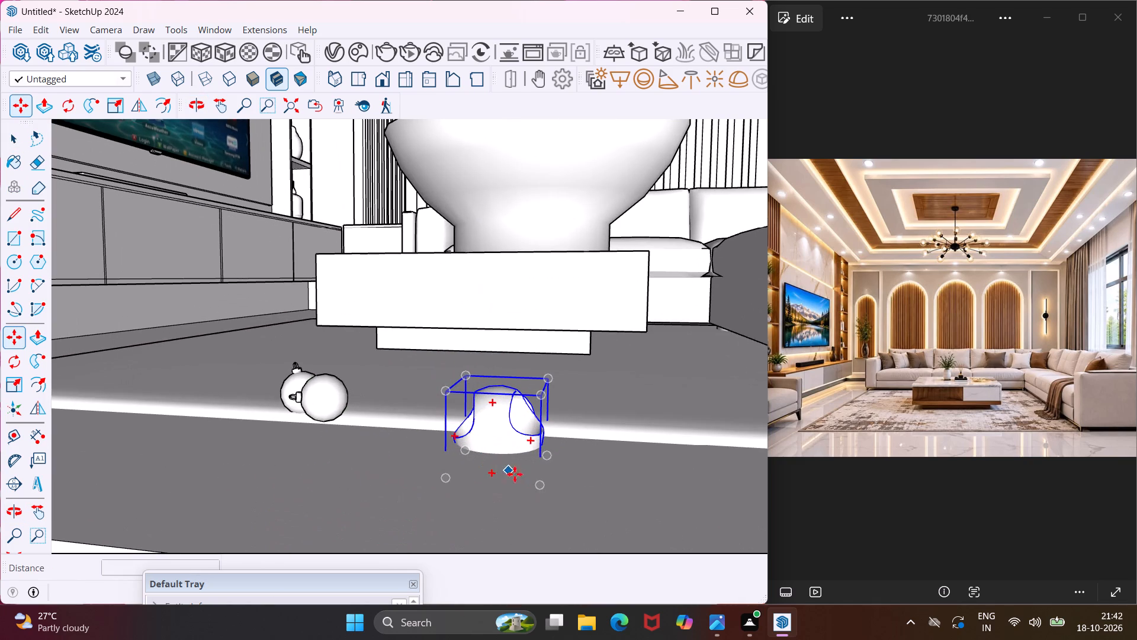
{"action": "left_click", "coordinate": [542, 392]}
{"action": "scroll", "coordinate": [489, 372], "scroll_direction": "down", "scroll_amount": 2}
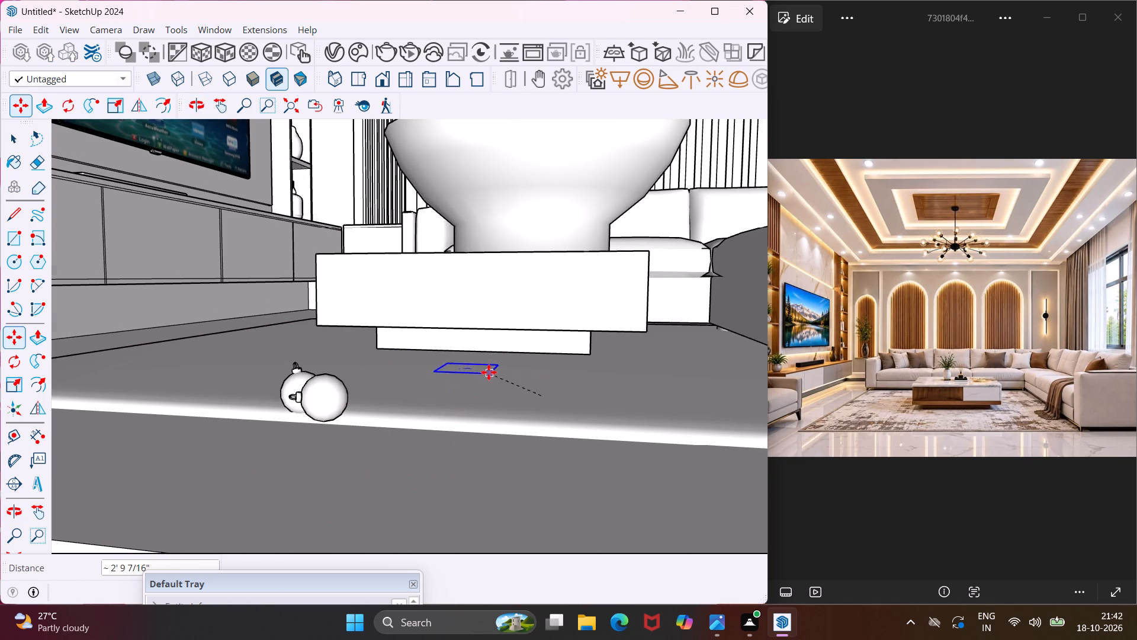
{"action": "scroll", "coordinate": [489, 372], "scroll_direction": "down", "scroll_amount": 14}
{"action": "left_click", "coordinate": [486, 471]}
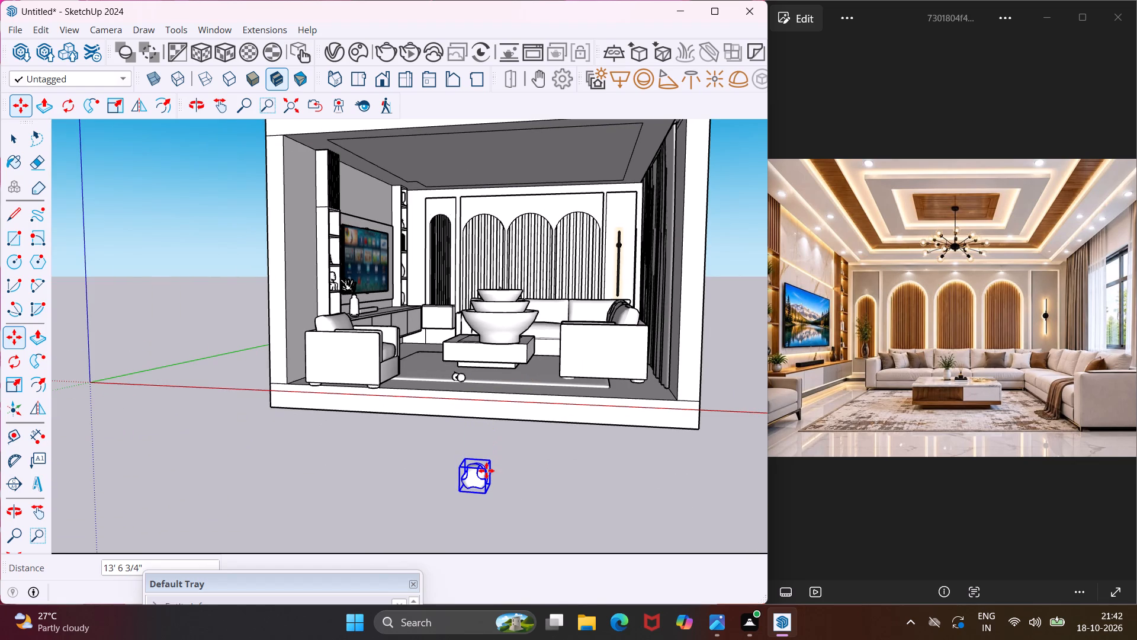
{"action": "key", "text": "Escape"}
{"action": "key", "text": "space"}
Examine the rounded sculpture outside the room from several angles.
{"action": "scroll", "coordinate": [489, 488], "scroll_direction": "up", "scroll_amount": 4}
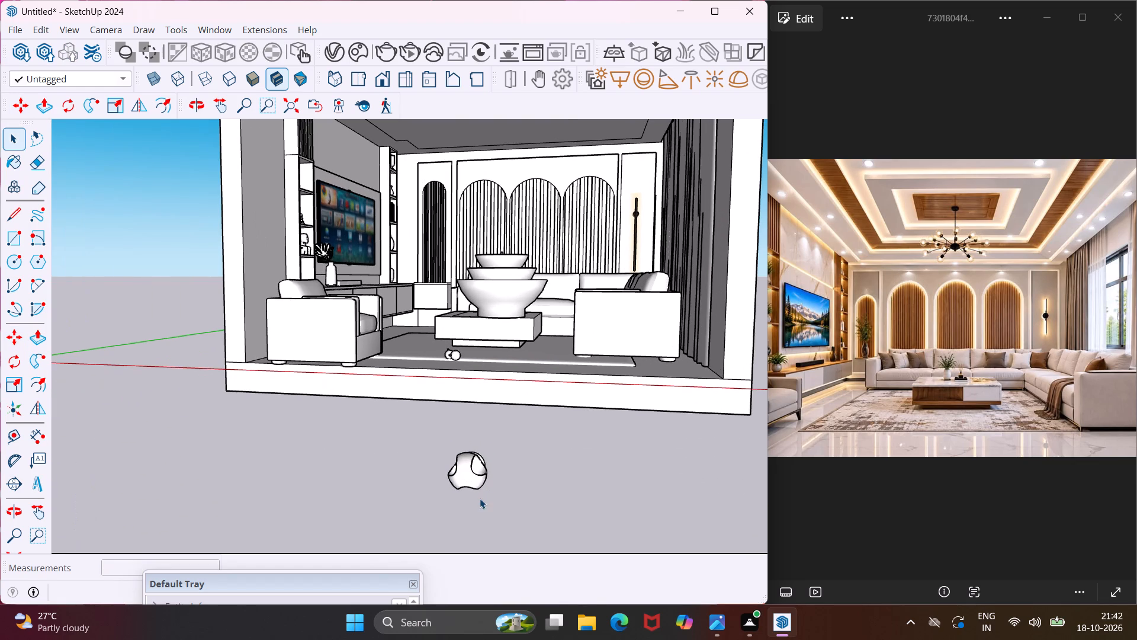
{"action": "left_click", "coordinate": [468, 481]}
{"action": "middle_click_drag", "start_coordinate": [468, 481], "coordinate": [785, 431]}
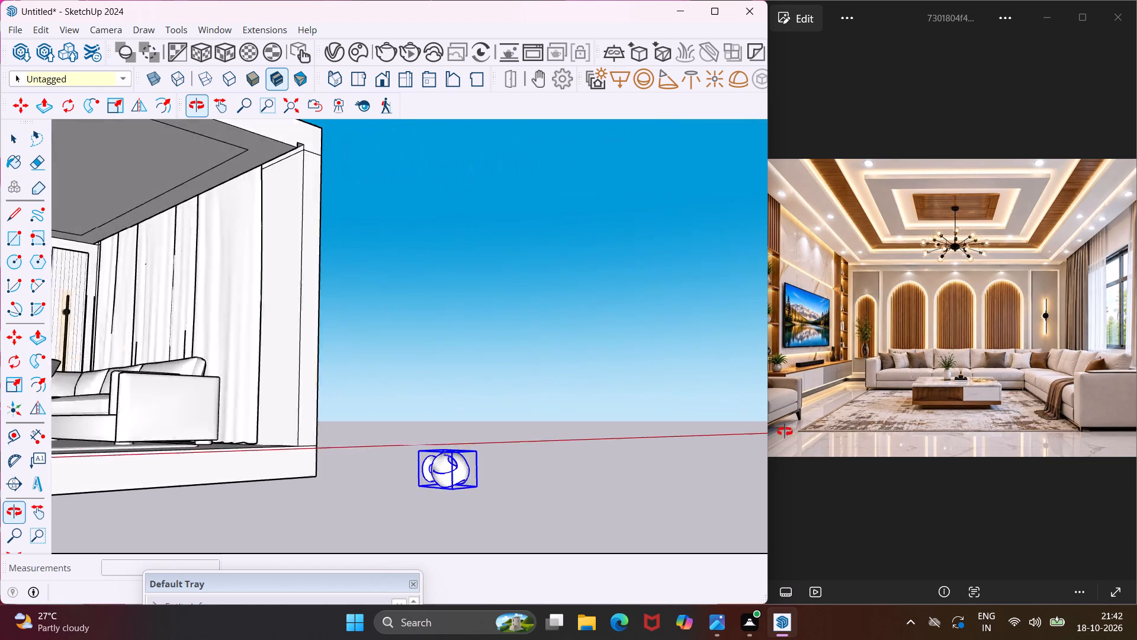
{"action": "middle_click_drag", "start_coordinate": [785, 431], "coordinate": [843, 606]}
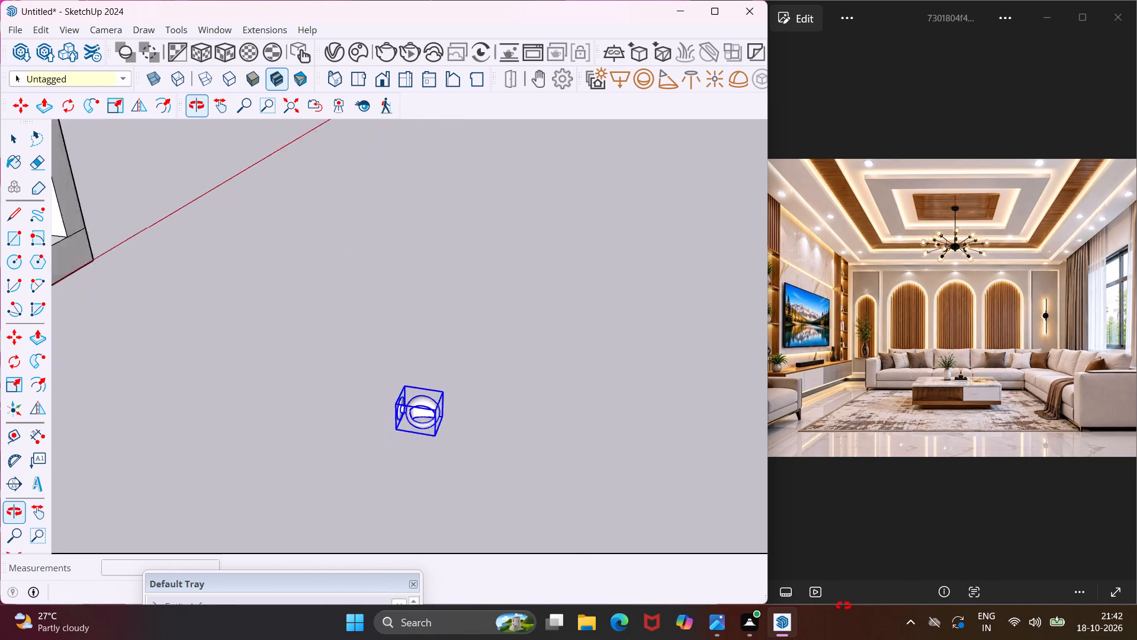
{"action": "middle_click_drag", "start_coordinate": [843, 606], "coordinate": [474, 427]}
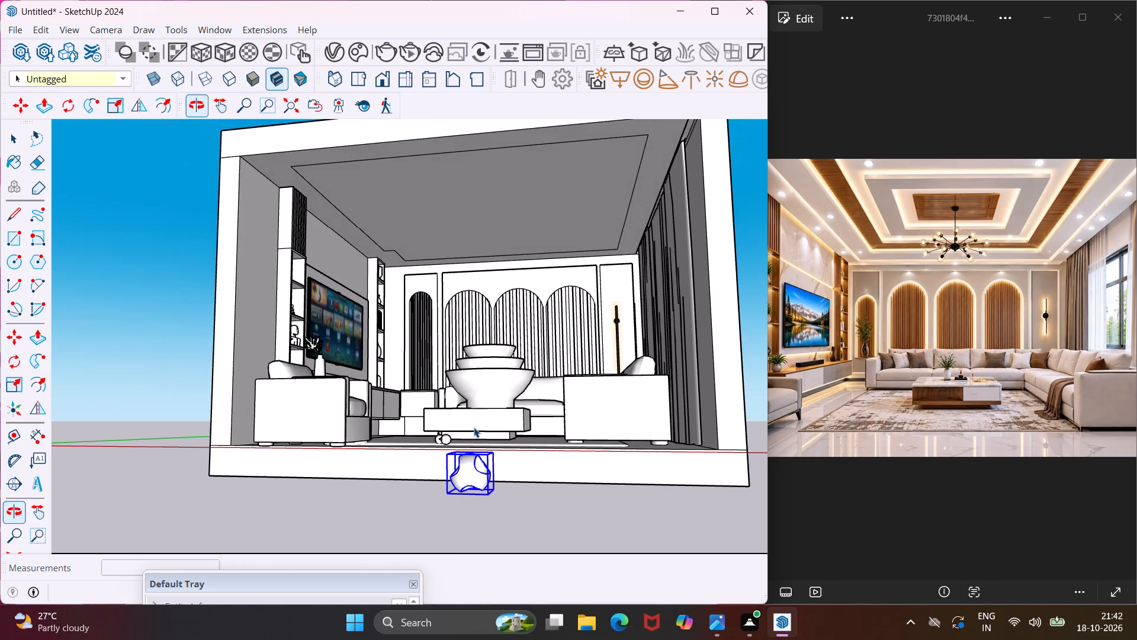
{"action": "scroll", "coordinate": [472, 426], "scroll_direction": "down", "scroll_amount": 4}
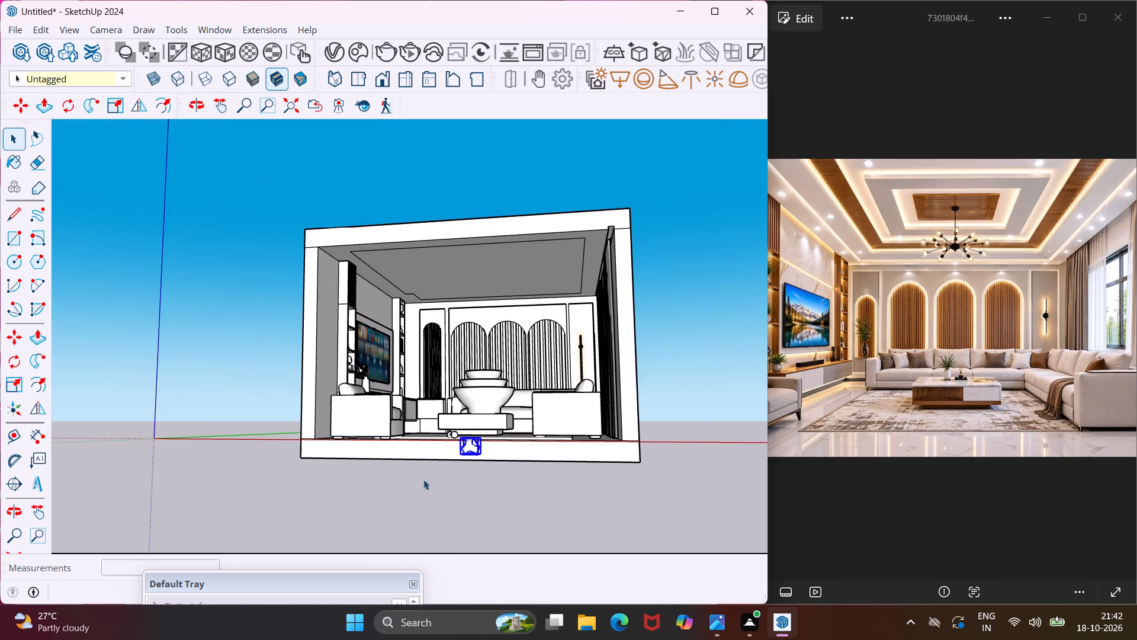
Move the pair of round ornaments from the rug about 7' 2" into the near shelving unit's bottom compartment, below the seated figure.
{"action": "scroll", "coordinate": [459, 441], "scroll_direction": "up", "scroll_amount": 4}
{"action": "middle_click_drag", "start_coordinate": [459, 441], "coordinate": [526, 523]}
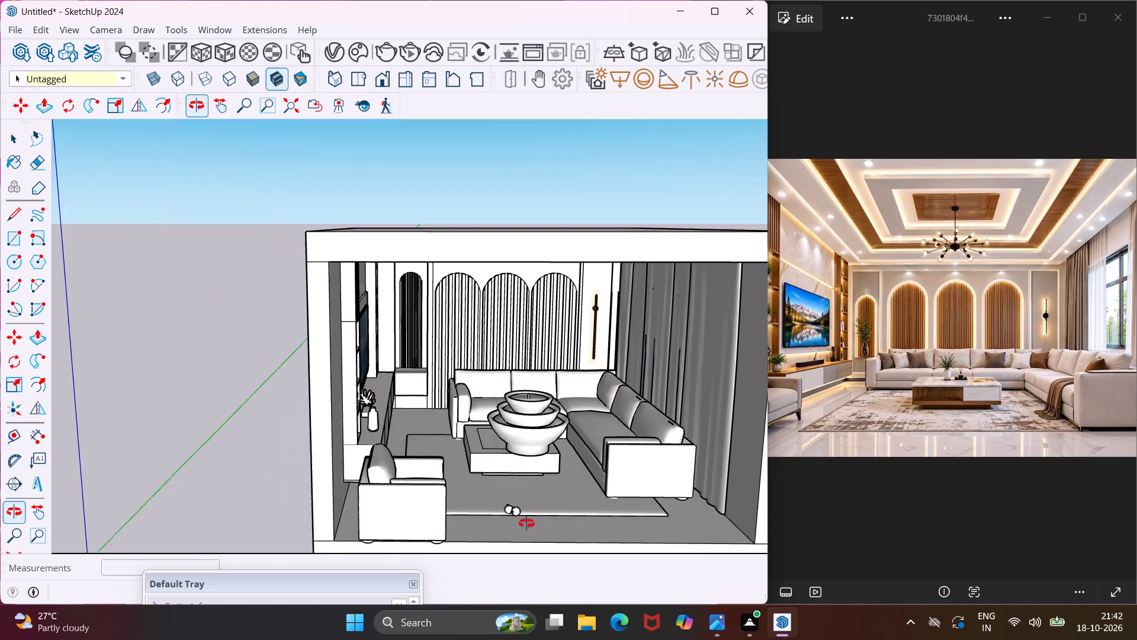
{"action": "middle_click_drag", "start_coordinate": [526, 523], "coordinate": [539, 526]}
{"action": "scroll", "coordinate": [533, 515], "scroll_direction": "up", "scroll_amount": 4}
{"action": "left_click", "coordinate": [533, 515]}
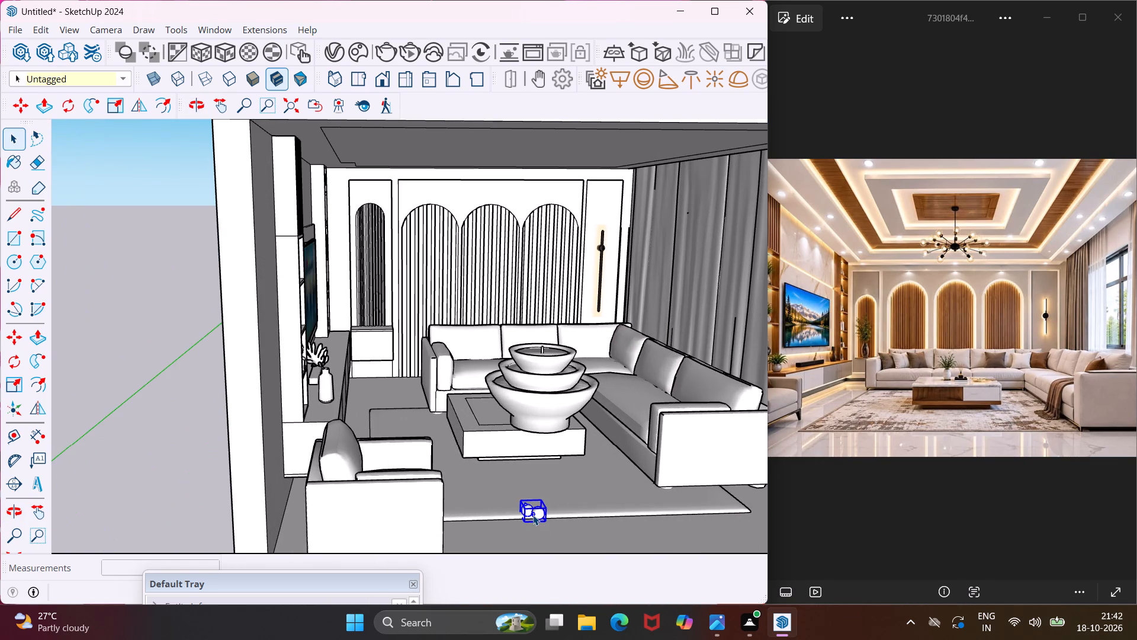
{"action": "key", "text": "m"}
{"action": "scroll", "coordinate": [543, 521], "scroll_direction": "up", "scroll_amount": 8}
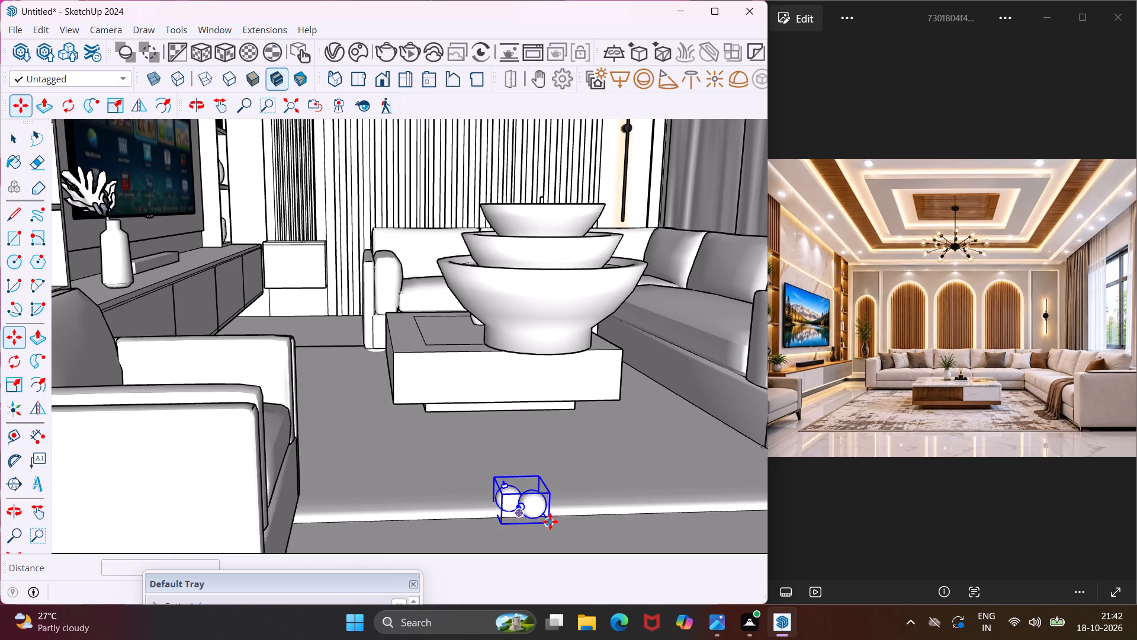
{"action": "left_click", "coordinate": [548, 523]}
{"action": "scroll", "coordinate": [524, 520], "scroll_direction": "down", "scroll_amount": 5}
{"action": "middle_click_drag", "start_coordinate": [524, 520], "coordinate": [377, 512]}
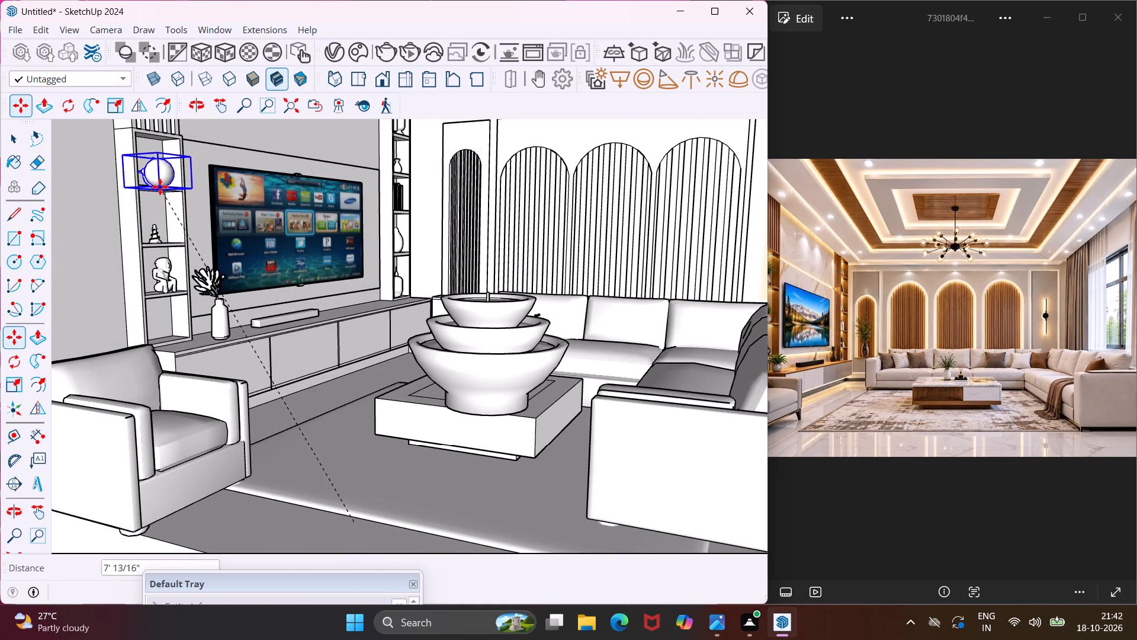
{"action": "scroll", "coordinate": [169, 336], "scroll_direction": "up", "scroll_amount": 6}
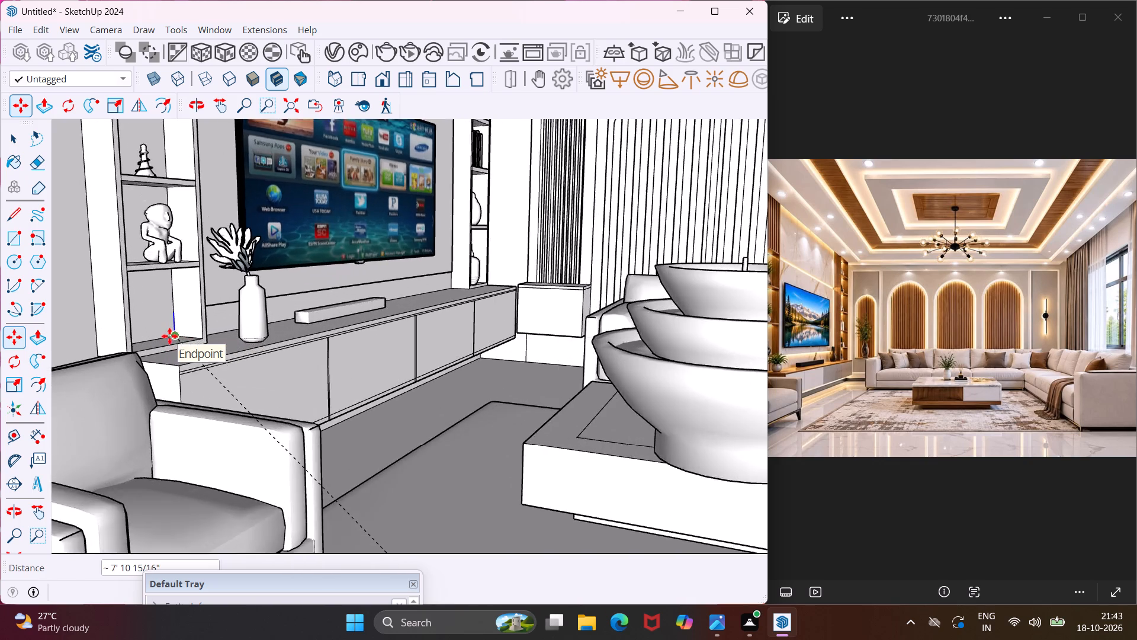
{"action": "scroll", "coordinate": [169, 336], "scroll_direction": "up", "scroll_amount": 4}
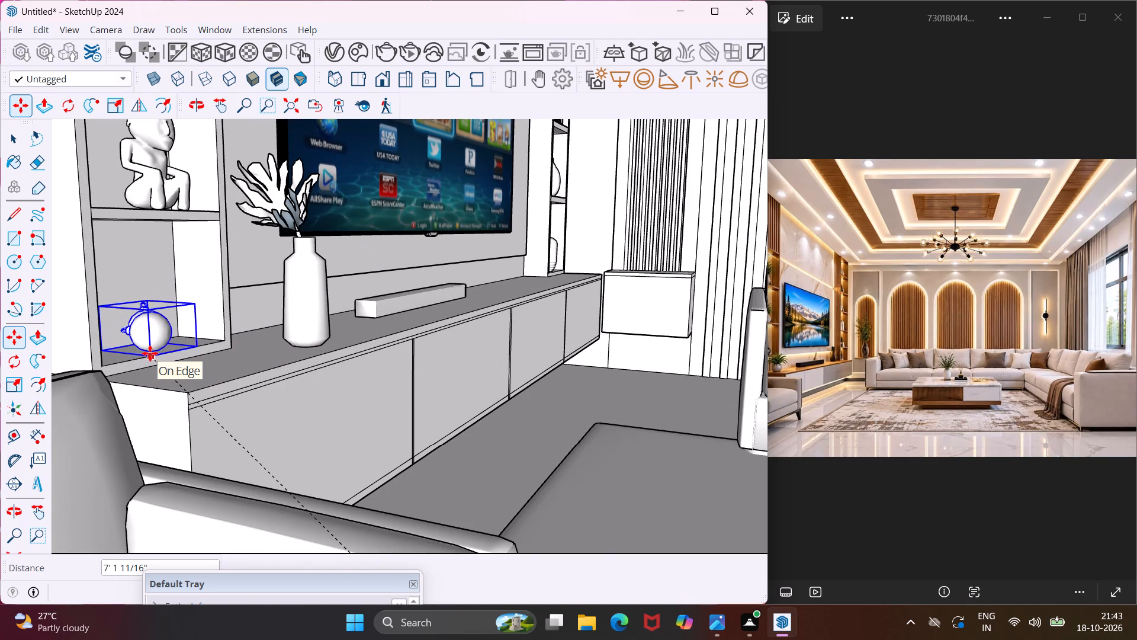
{"action": "left_click", "coordinate": [150, 353]}
{"action": "scroll", "coordinate": [150, 353], "scroll_direction": "down", "scroll_amount": 1}
{"action": "middle_click_drag", "start_coordinate": [151, 353], "coordinate": [226, 322]}
{"action": "scroll", "coordinate": [226, 322], "scroll_direction": "down", "scroll_amount": 5}
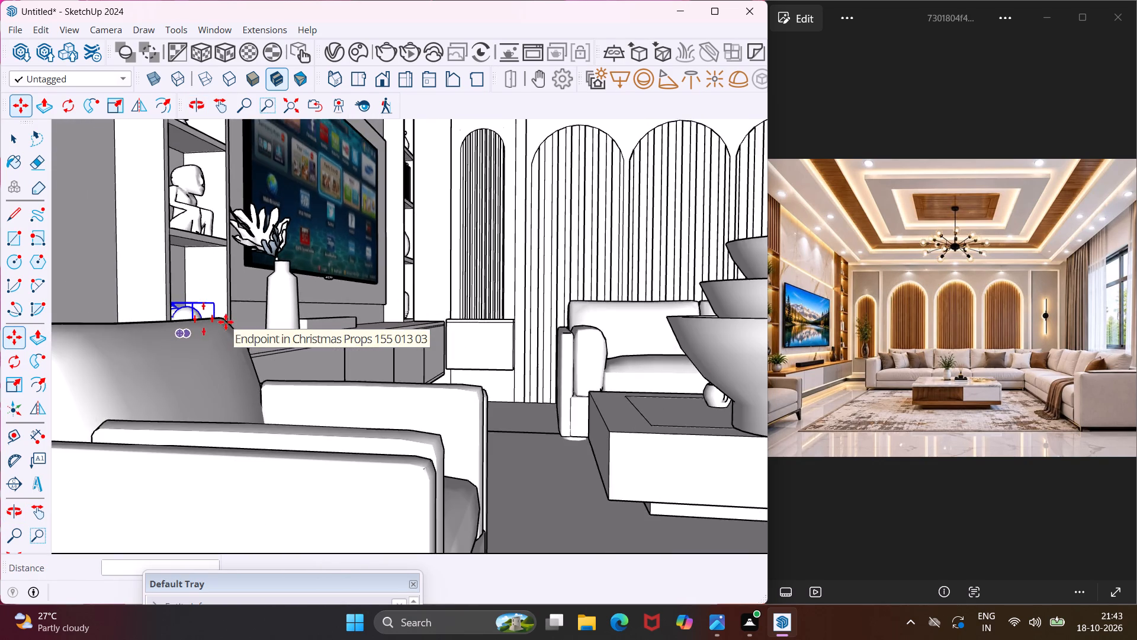
{"action": "scroll", "coordinate": [226, 322], "scroll_direction": "down", "scroll_amount": 14}
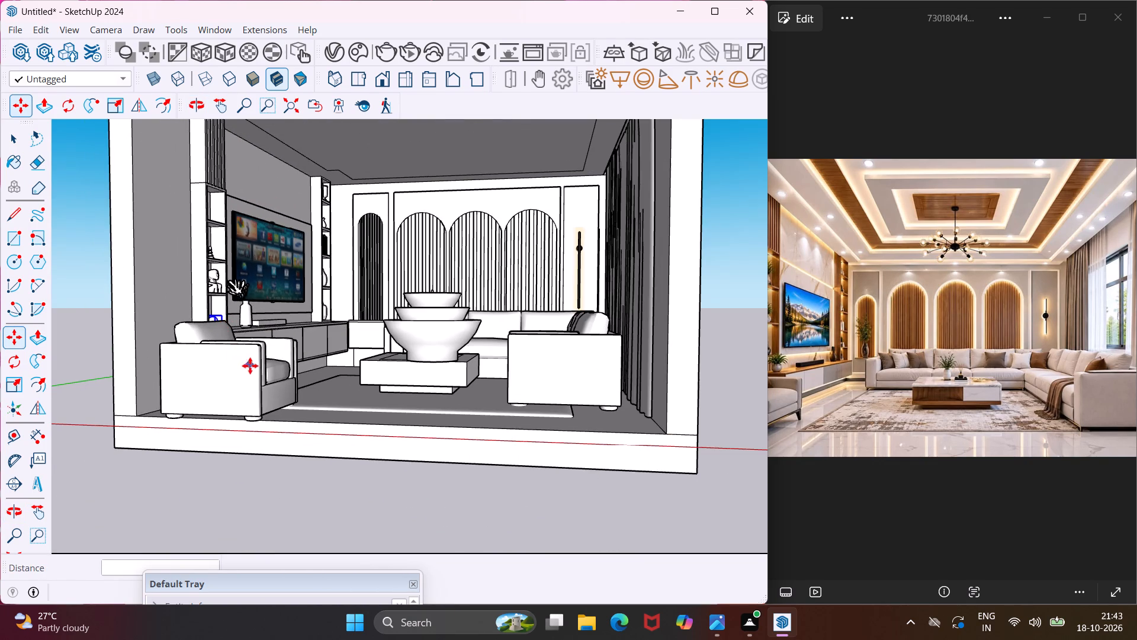
{"action": "middle_click_drag", "start_coordinate": [250, 369], "coordinate": [437, 430]}
{"action": "scroll", "coordinate": [342, 366], "scroll_direction": "down", "scroll_amount": 8}
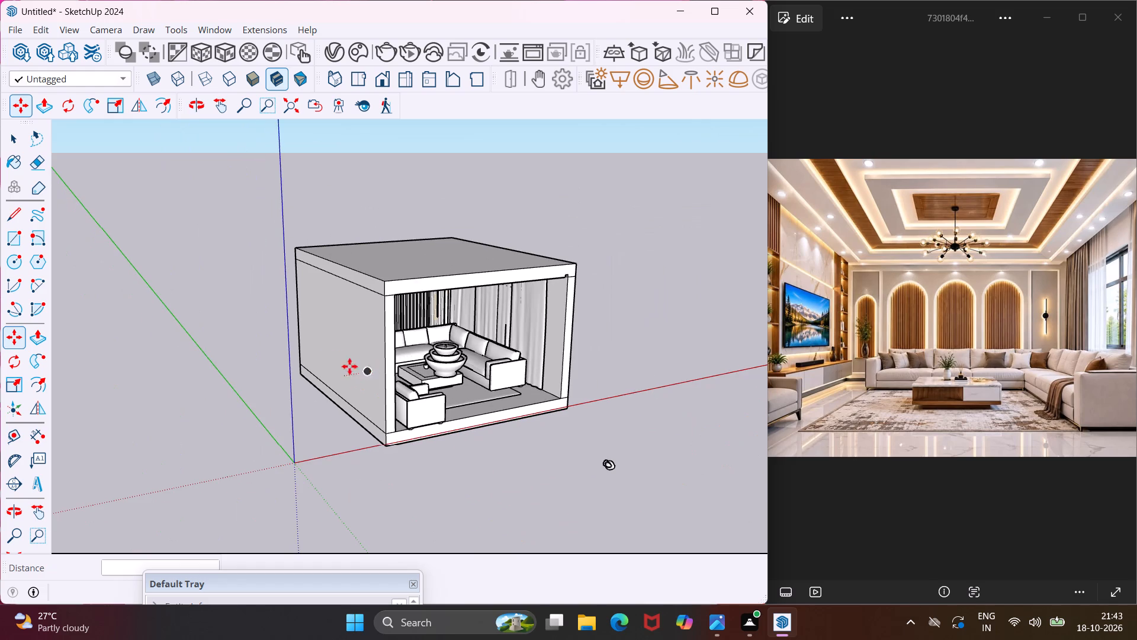
{"action": "key", "text": "Escape"}
{"action": "key", "text": "space"}
Move the stacked bowls by their bottom corner from above the coffee table to the open ground in front of the room.
{"action": "scroll", "coordinate": [448, 364], "scroll_direction": "up", "scroll_amount": 7}
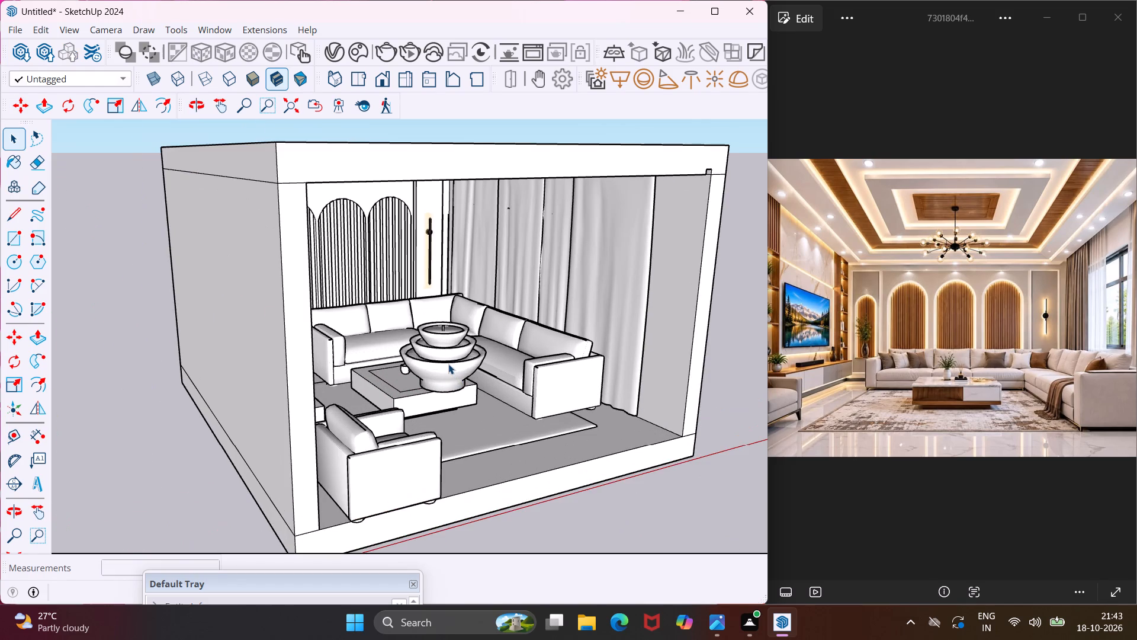
{"action": "left_click", "coordinate": [448, 364]}
{"action": "key", "text": "m"}
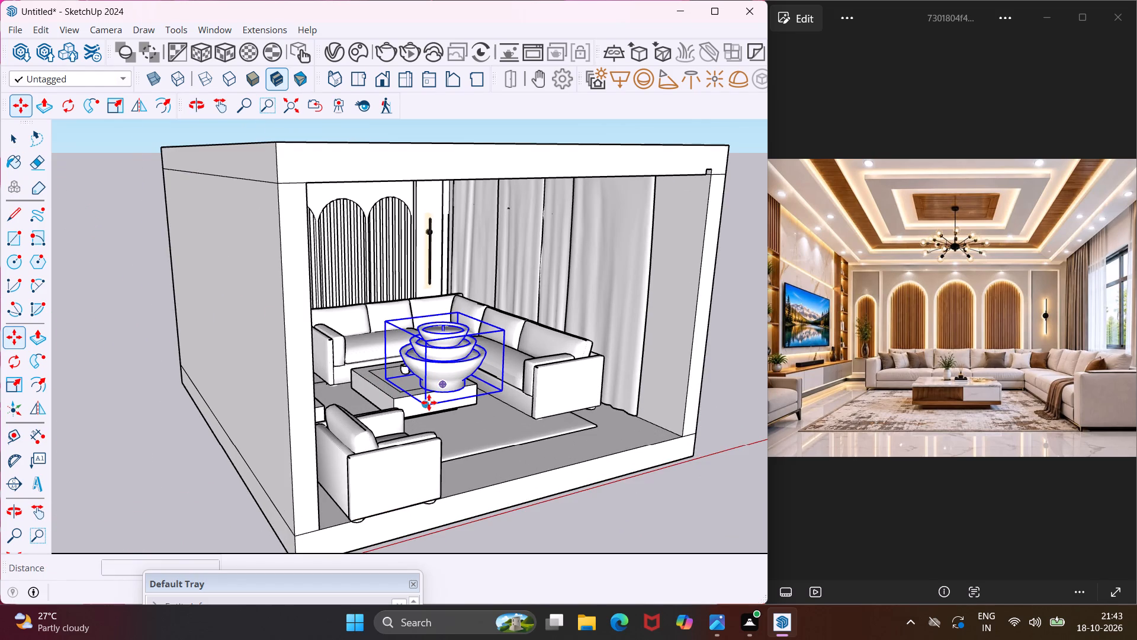
{"action": "left_click", "coordinate": [422, 407]}
{"action": "scroll", "coordinate": [473, 426], "scroll_direction": "down", "scroll_amount": 6}
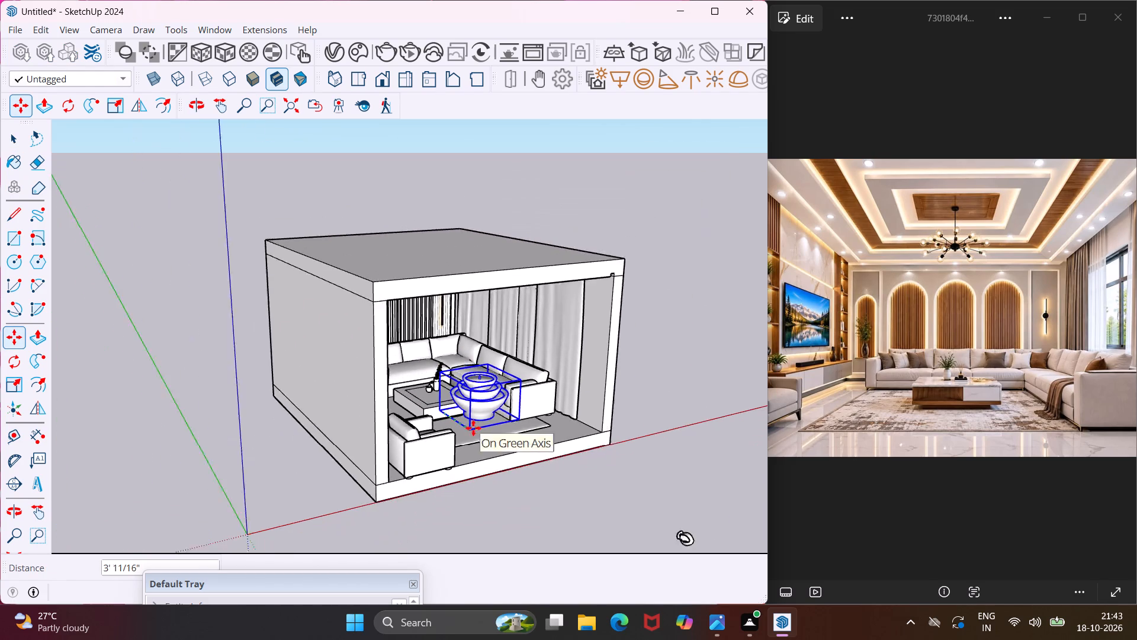
{"action": "scroll", "coordinate": [473, 428], "scroll_direction": "down", "scroll_amount": 1}
{"action": "left_click", "coordinate": [557, 506]}
{"action": "key", "text": "Escape"}
{"action": "key", "text": "space"}
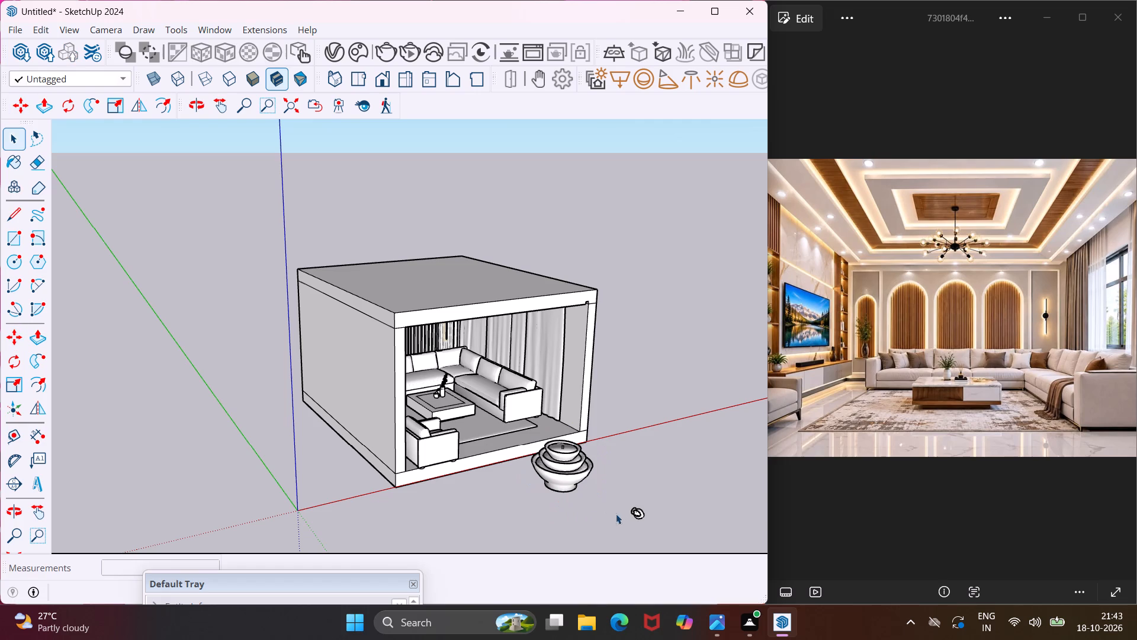
Delete the small rounded sculpture lying on the ground in front of the room.
{"action": "left_click", "coordinate": [637, 519]}
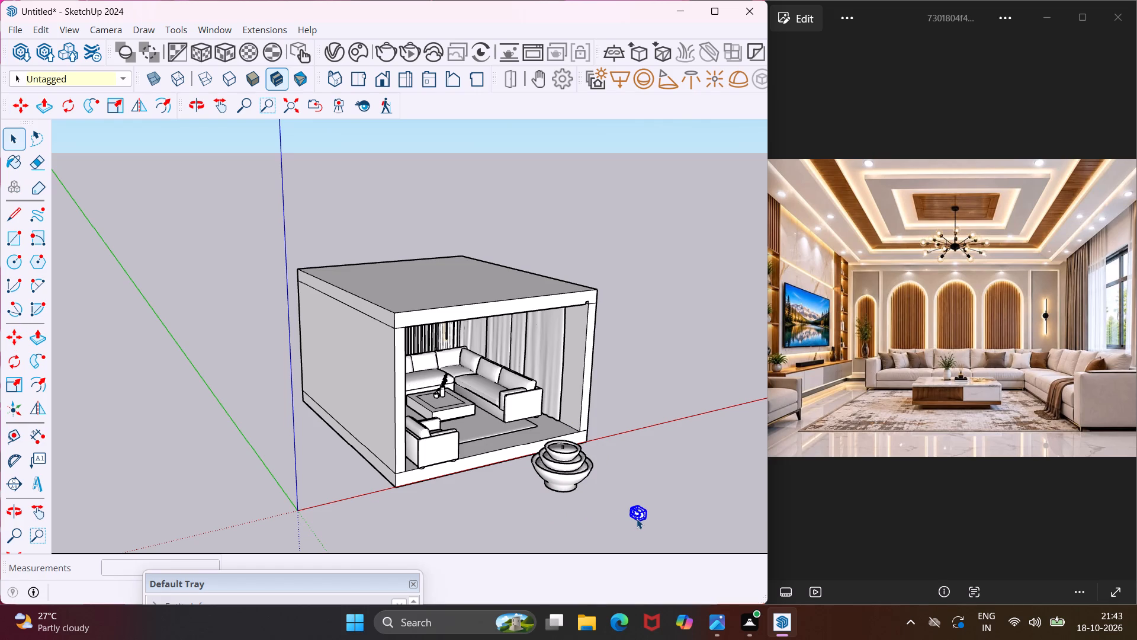
{"action": "key", "text": "Delete"}
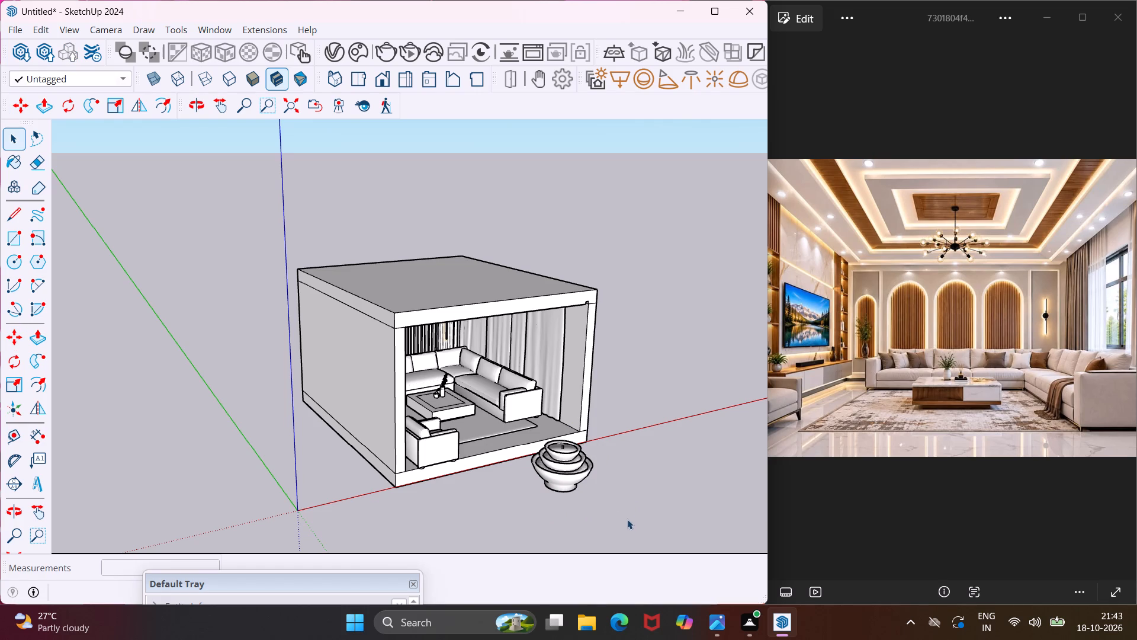
Scale the stacked bowls uniformly to about 0.25 of their size about the opposite bottom corner.
{"action": "left_click", "coordinate": [561, 479]}
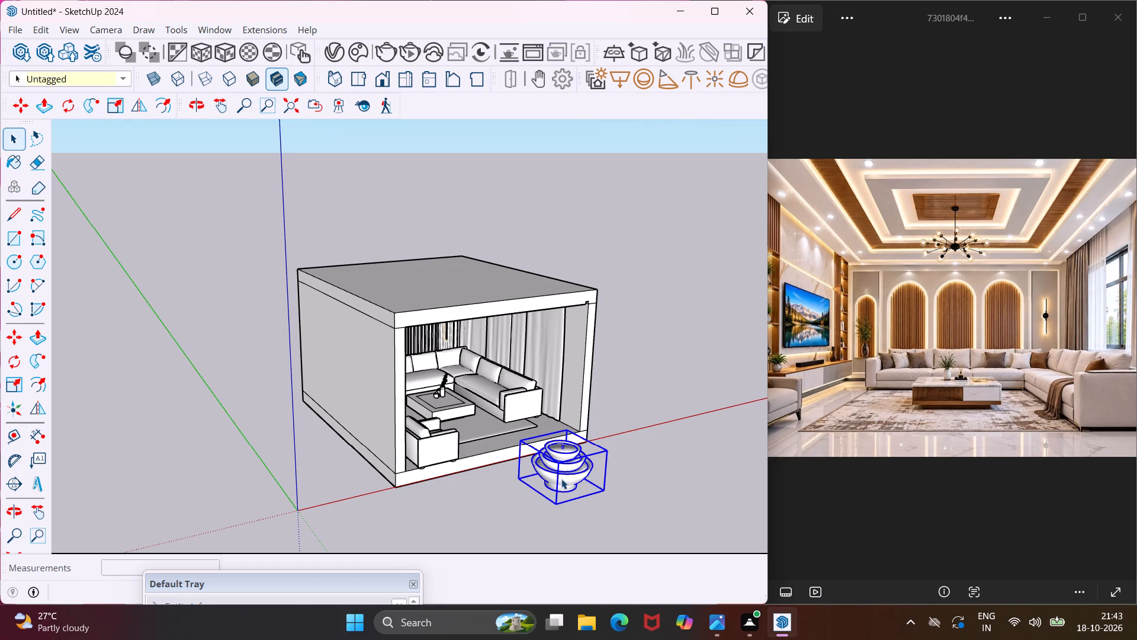
{"action": "left_click", "coordinate": [18, 385]}
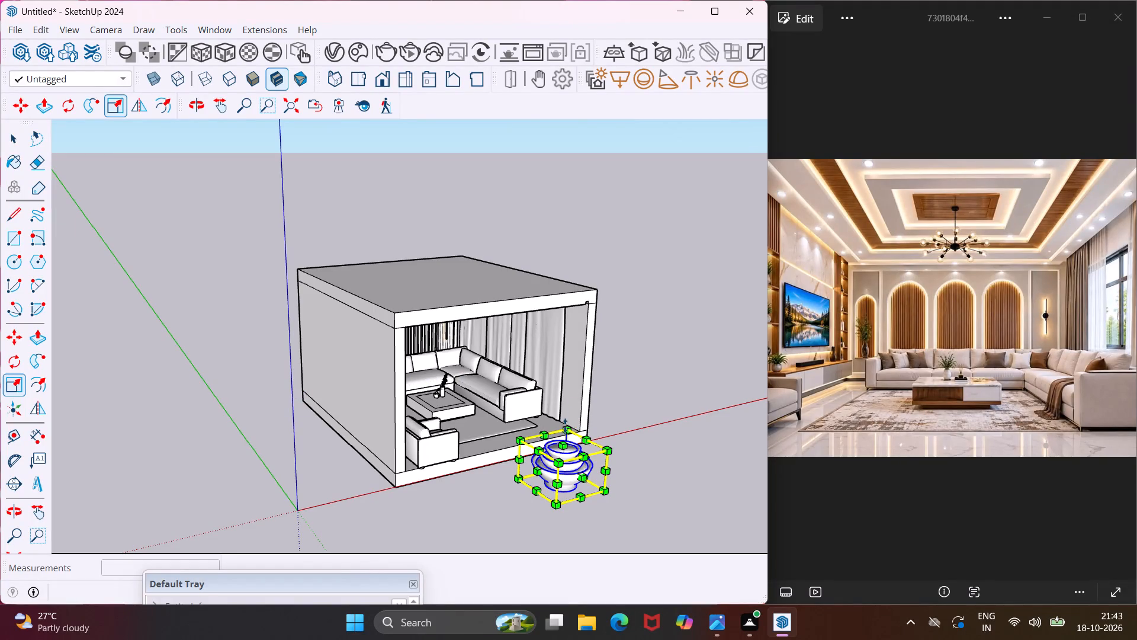
{"action": "left_click", "coordinate": [565, 427]}
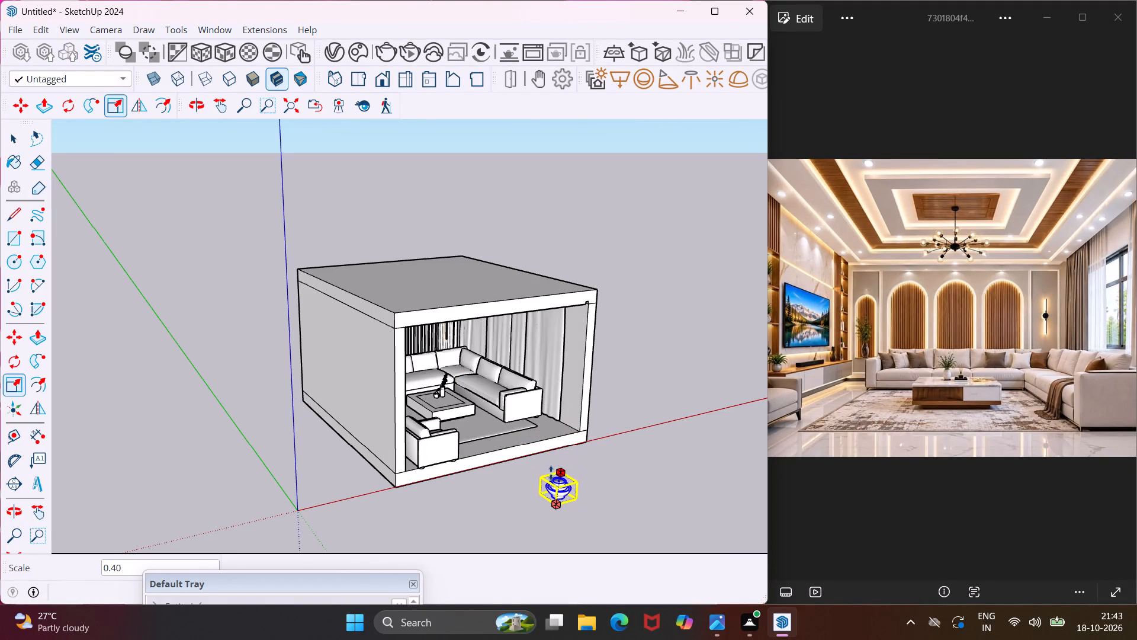
{"action": "left_click", "coordinate": [553, 484]}
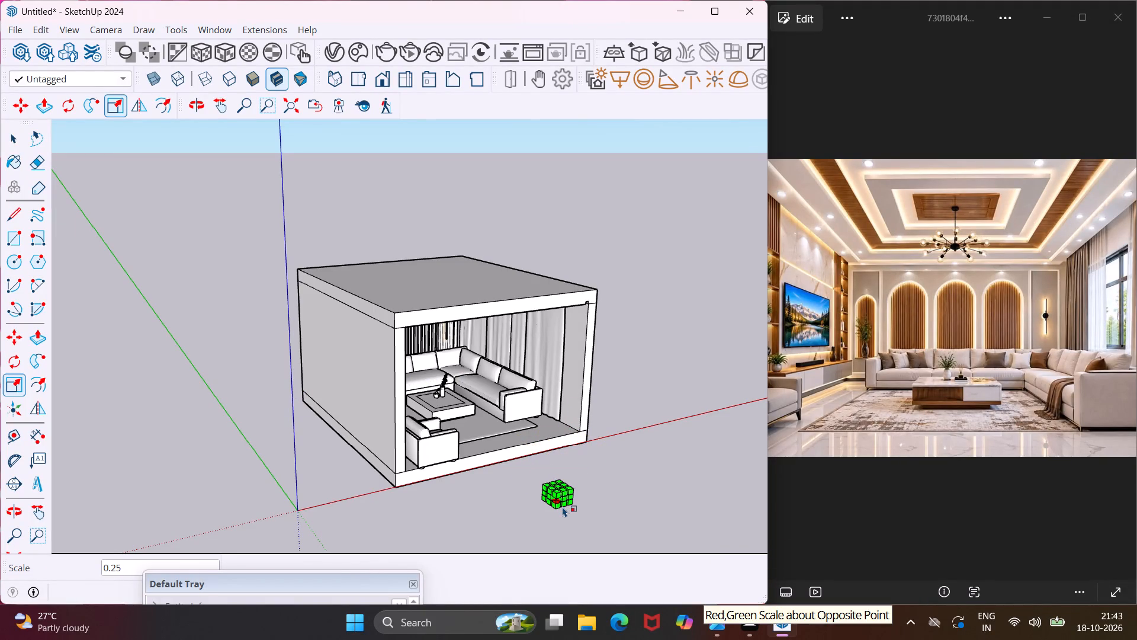
Move the scaled bowls by their bottom corner about 14' 10" into the near shelving unit's top compartment.
{"action": "key", "text": "m"}
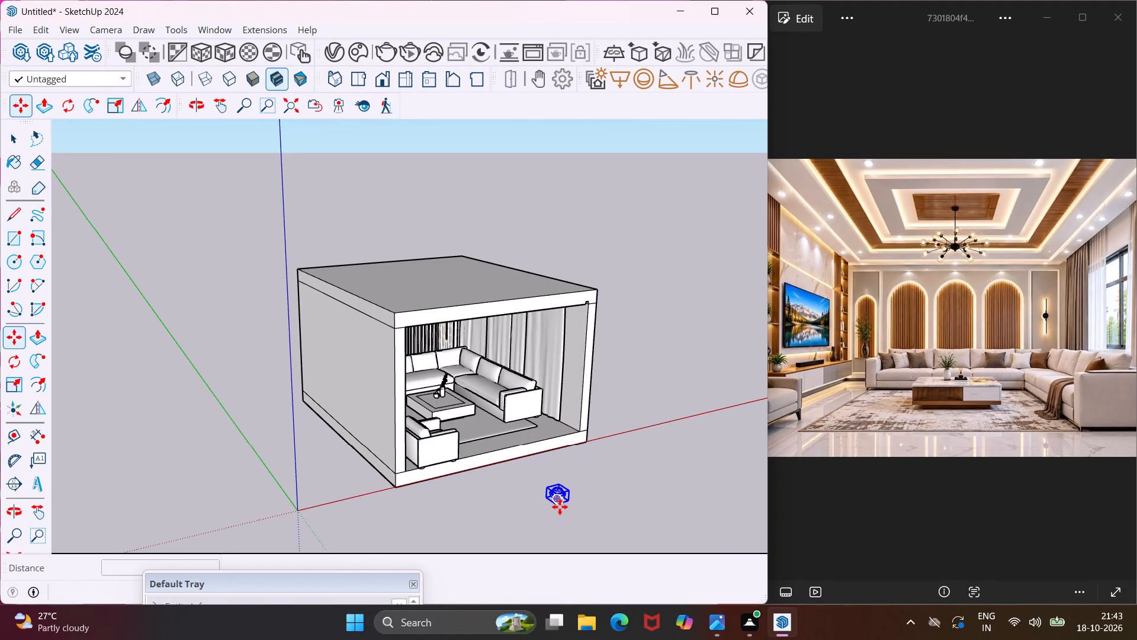
{"action": "scroll", "coordinate": [560, 507], "scroll_direction": "up", "scroll_amount": 9}
{"action": "left_click", "coordinate": [553, 503]}
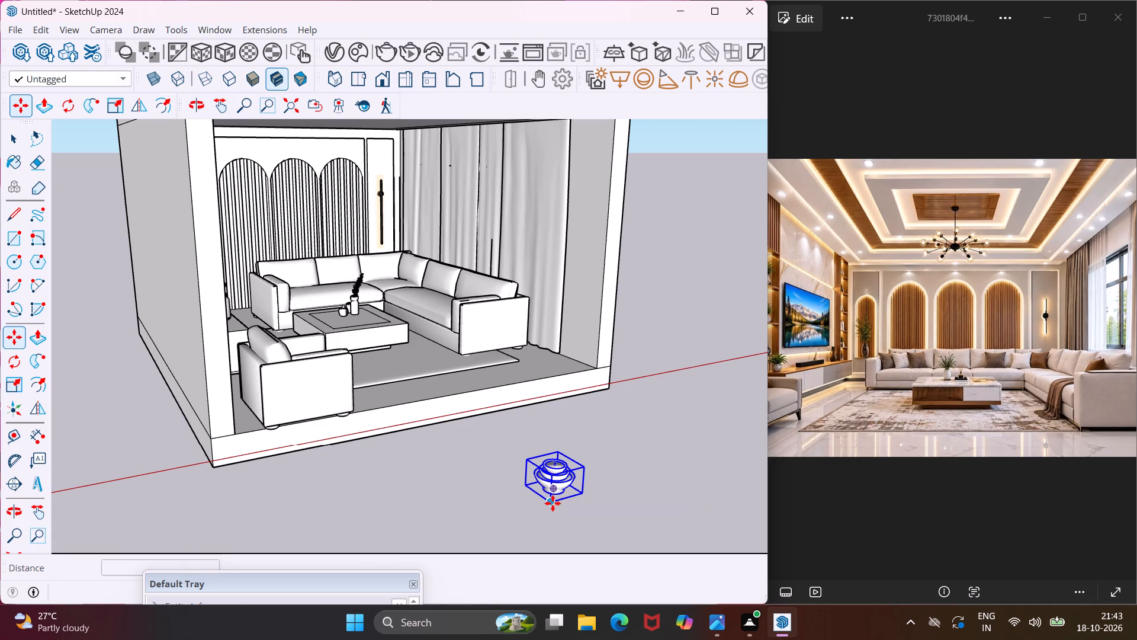
{"action": "scroll", "coordinate": [550, 505], "scroll_direction": "up", "scroll_amount": 1}
{"action": "middle_click_drag", "start_coordinate": [550, 505], "coordinate": [399, 516]}
{"action": "scroll", "coordinate": [396, 485], "scroll_direction": "down", "scroll_amount": 4}
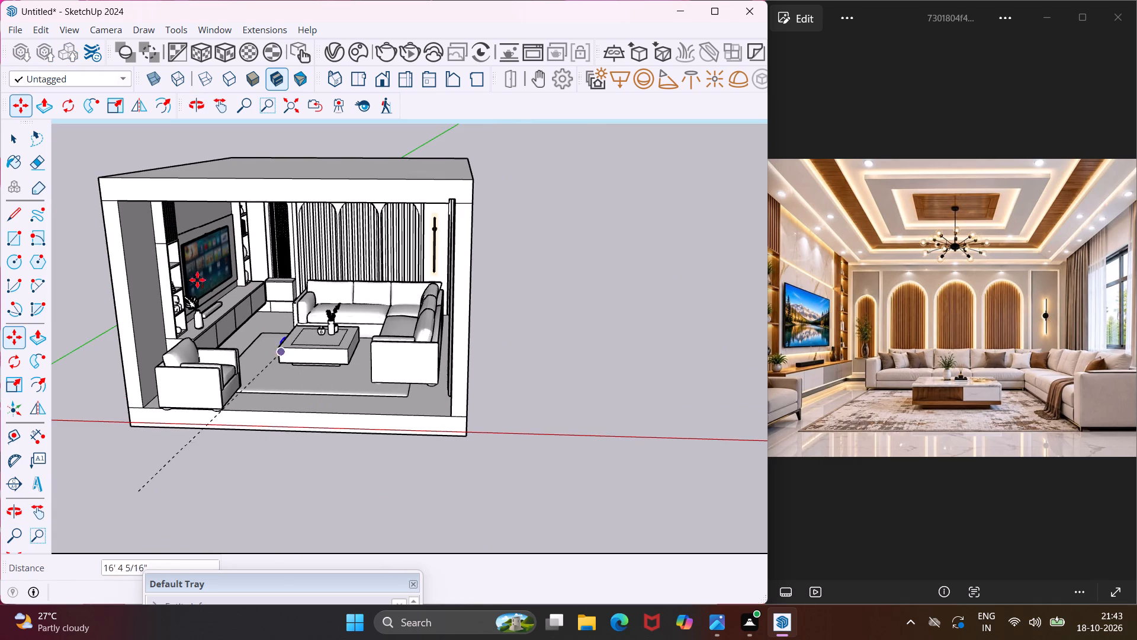
{"action": "scroll", "coordinate": [172, 264], "scroll_direction": "up", "scroll_amount": 11}
{"action": "middle_click_drag", "start_coordinate": [163, 266], "coordinate": [88, 262]}
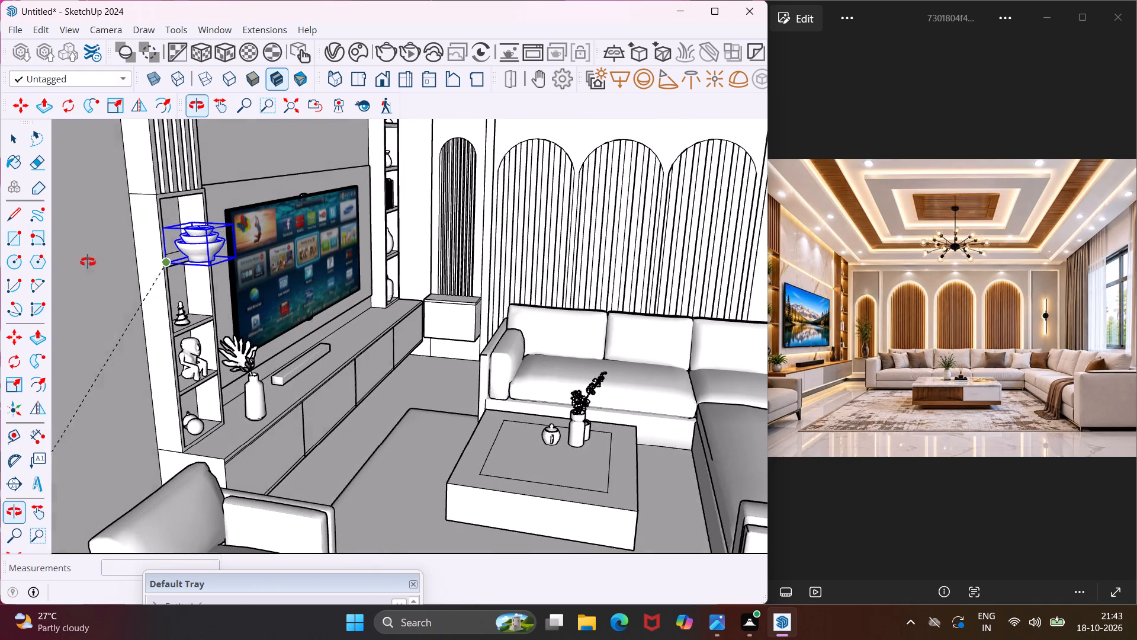
{"action": "middle_click_drag", "start_coordinate": [88, 262], "coordinate": [81, 262]}
{"action": "scroll", "coordinate": [164, 255], "scroll_direction": "up", "scroll_amount": 4}
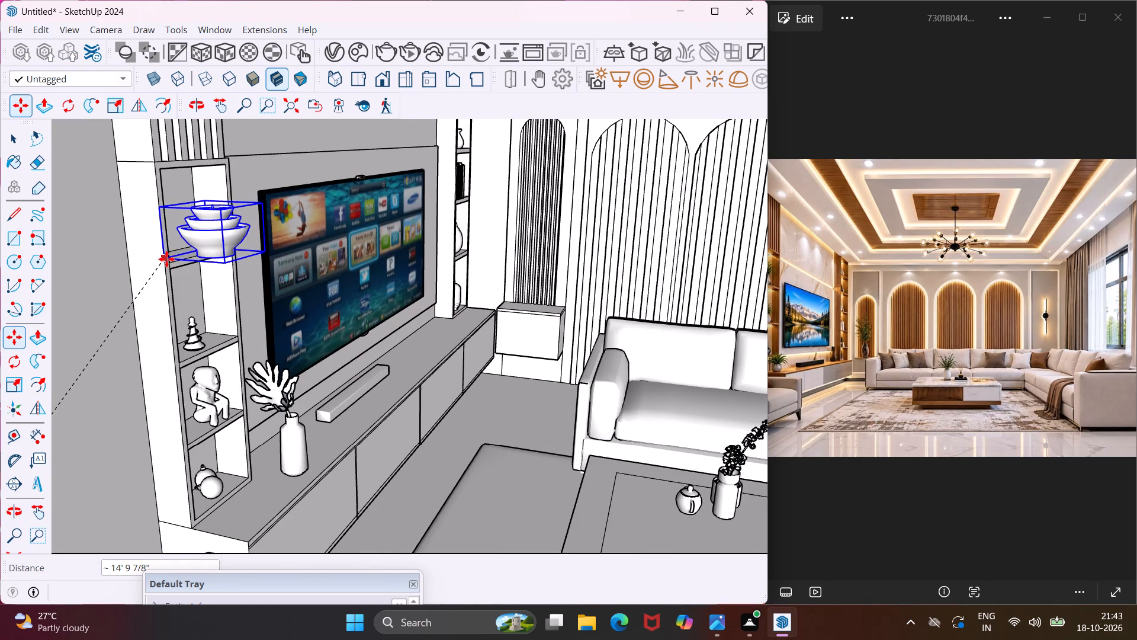
{"action": "left_click", "coordinate": [168, 260]}
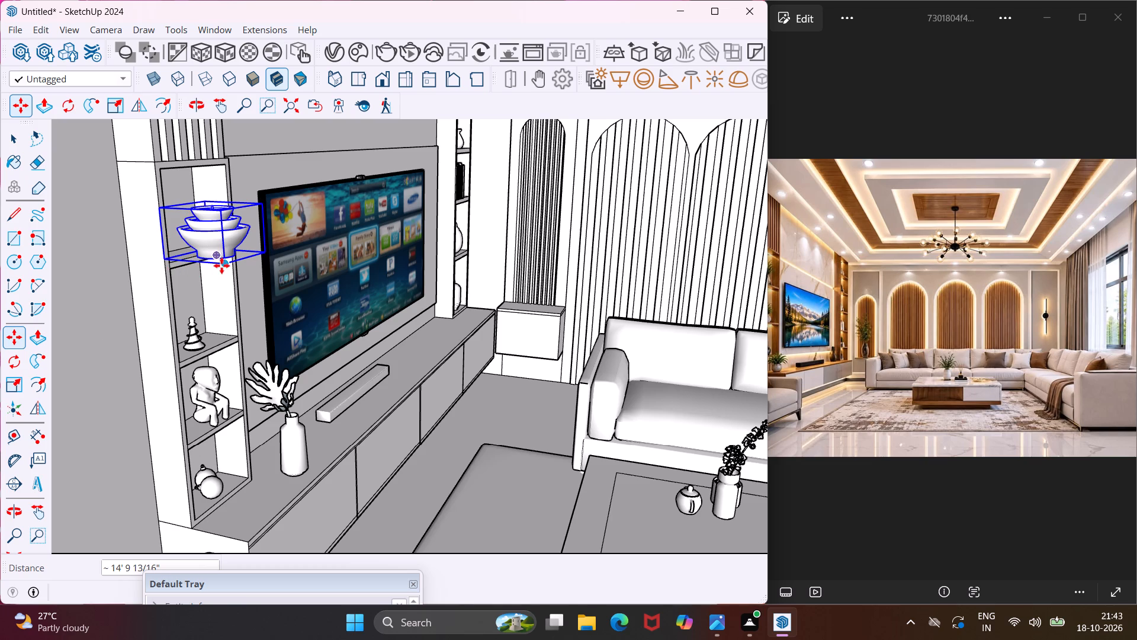
Move the stacked bowls about 11" back inside the top compartment and about 3 1/4" along the green axis on its shelf.
{"action": "left_click", "coordinate": [224, 265]}
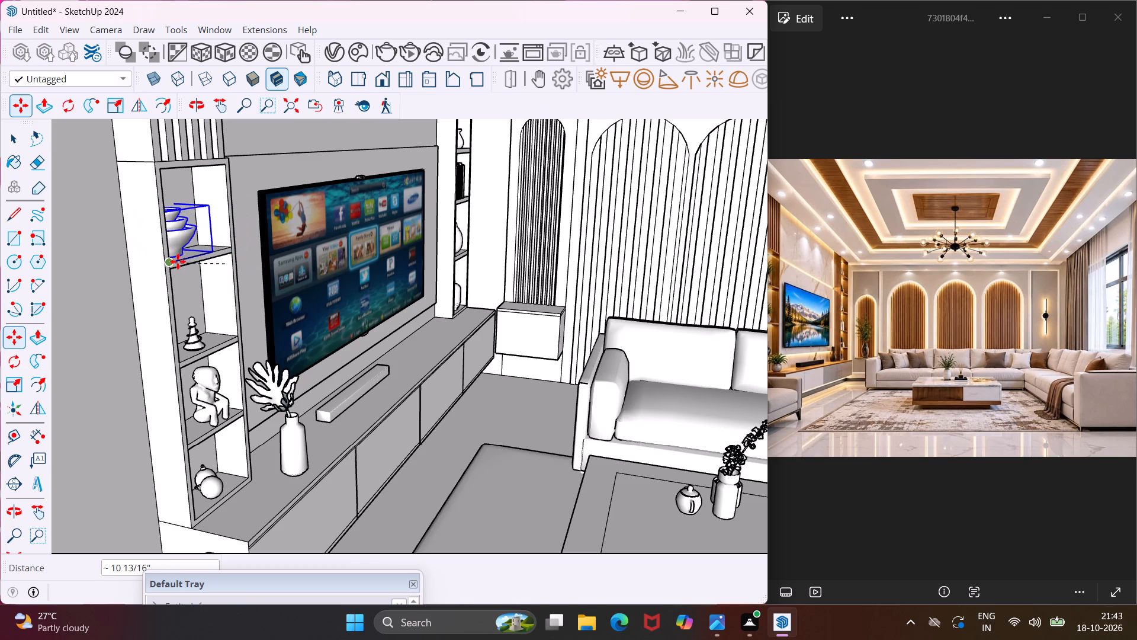
{"action": "left_click", "coordinate": [177, 261]}
{"action": "middle_click_drag", "start_coordinate": [185, 261], "coordinate": [166, 274]}
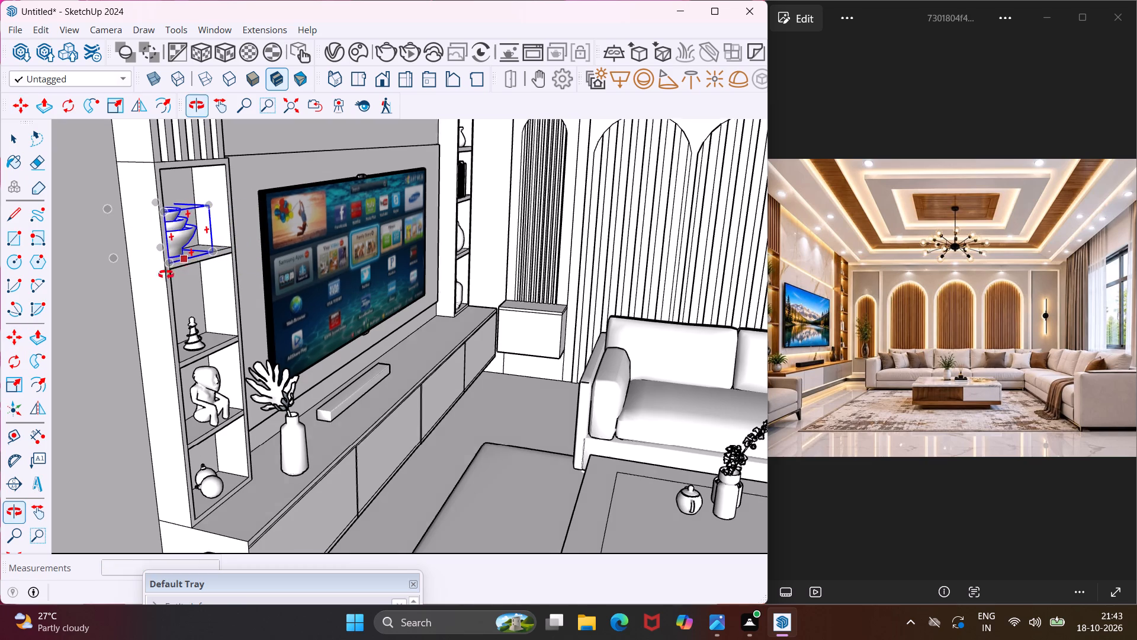
{"action": "middle_click_drag", "start_coordinate": [166, 274], "coordinate": [154, 282]}
{"action": "scroll", "coordinate": [154, 282], "scroll_direction": "up", "scroll_amount": 16}
{"action": "left_click", "coordinate": [175, 266]}
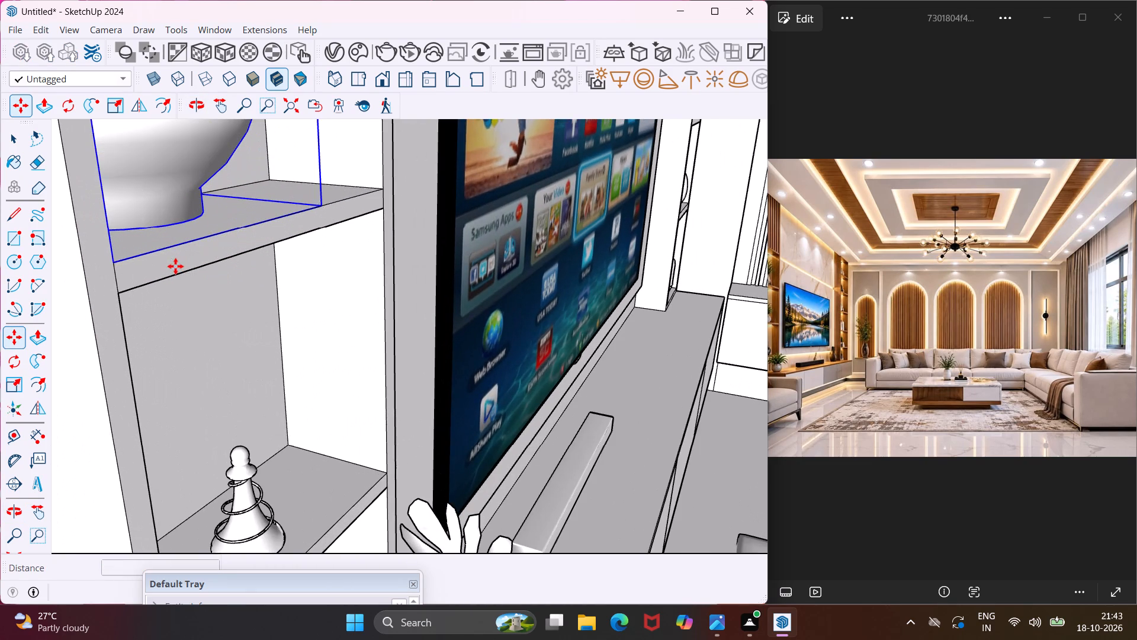
{"action": "left_click", "coordinate": [242, 245]}
Nudge the stacked bowls about 1" across the top compartment's shelf to finish positioning them.
{"action": "scroll", "coordinate": [242, 245], "scroll_direction": "down", "scroll_amount": 16}
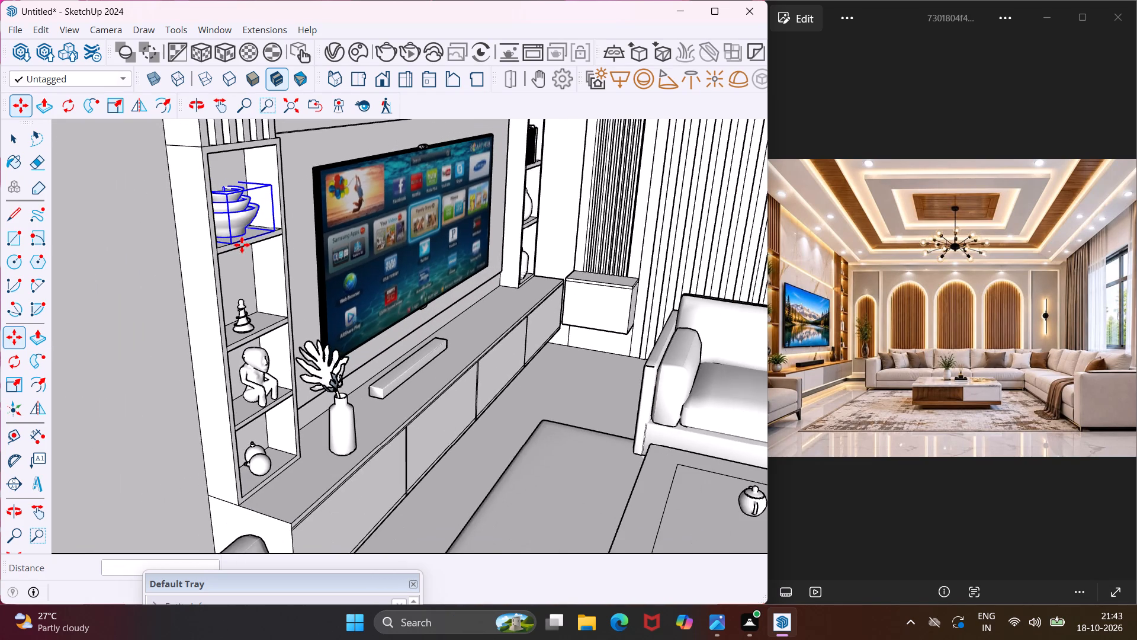
{"action": "scroll", "coordinate": [242, 245], "scroll_direction": "up", "scroll_amount": 10}
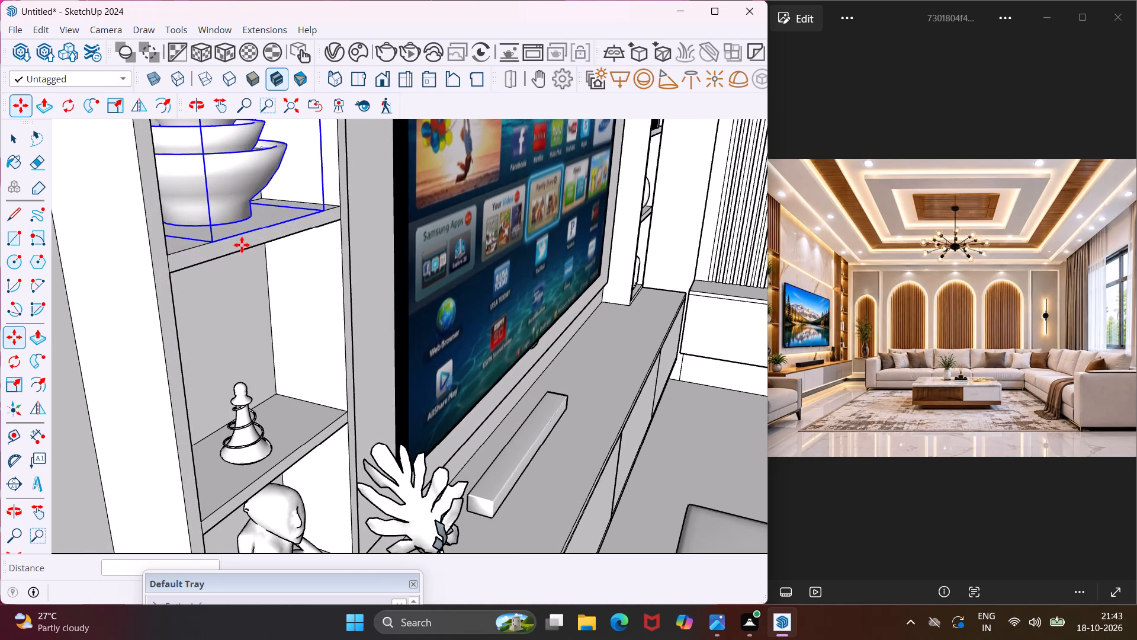
{"action": "left_click", "coordinate": [123, 251]}
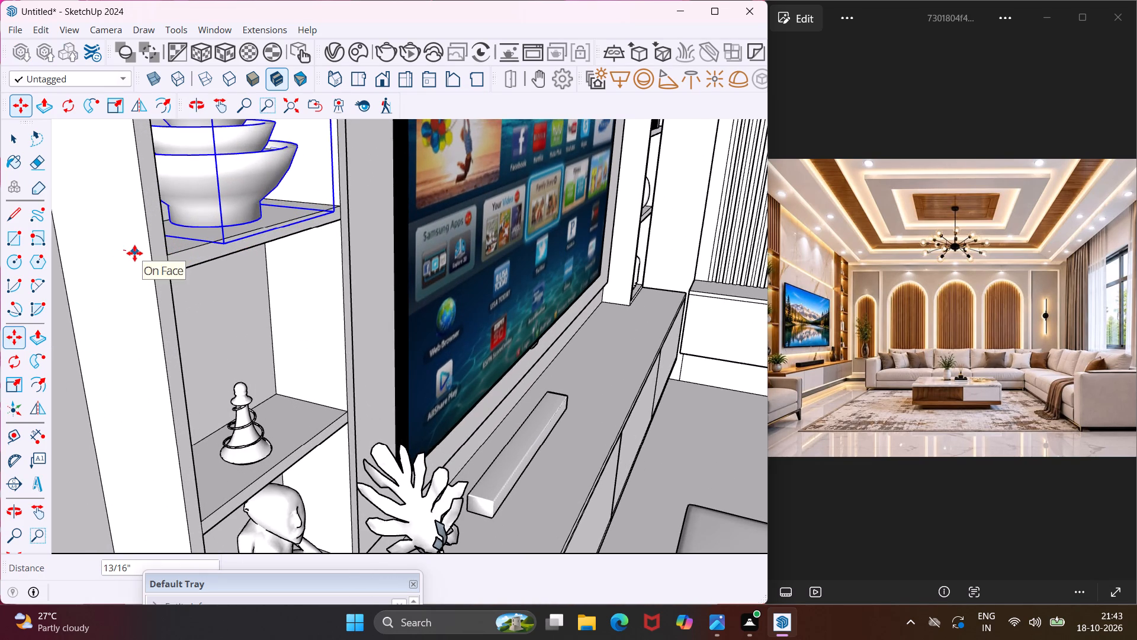
{"action": "left_click", "coordinate": [142, 252]}
{"action": "scroll", "coordinate": [125, 257], "scroll_direction": "down", "scroll_amount": 5}
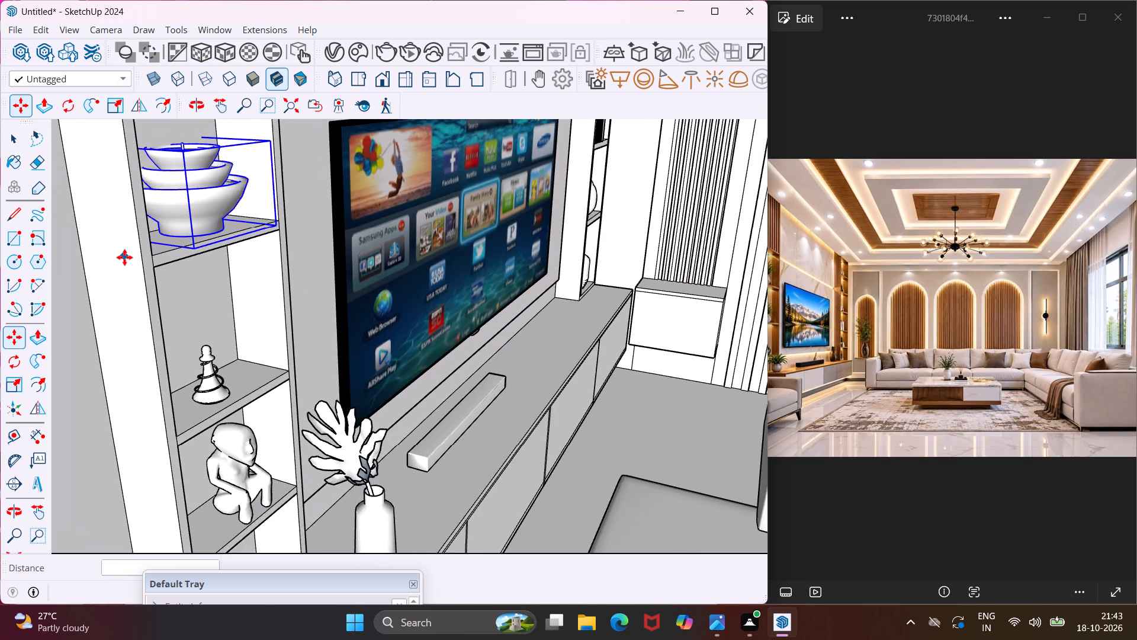
{"action": "scroll", "coordinate": [124, 257], "scroll_direction": "down", "scroll_amount": 4}
{"action": "middle_click_drag", "start_coordinate": [124, 258], "coordinate": [210, 255]}
{"action": "scroll", "coordinate": [167, 247], "scroll_direction": "down", "scroll_amount": 9}
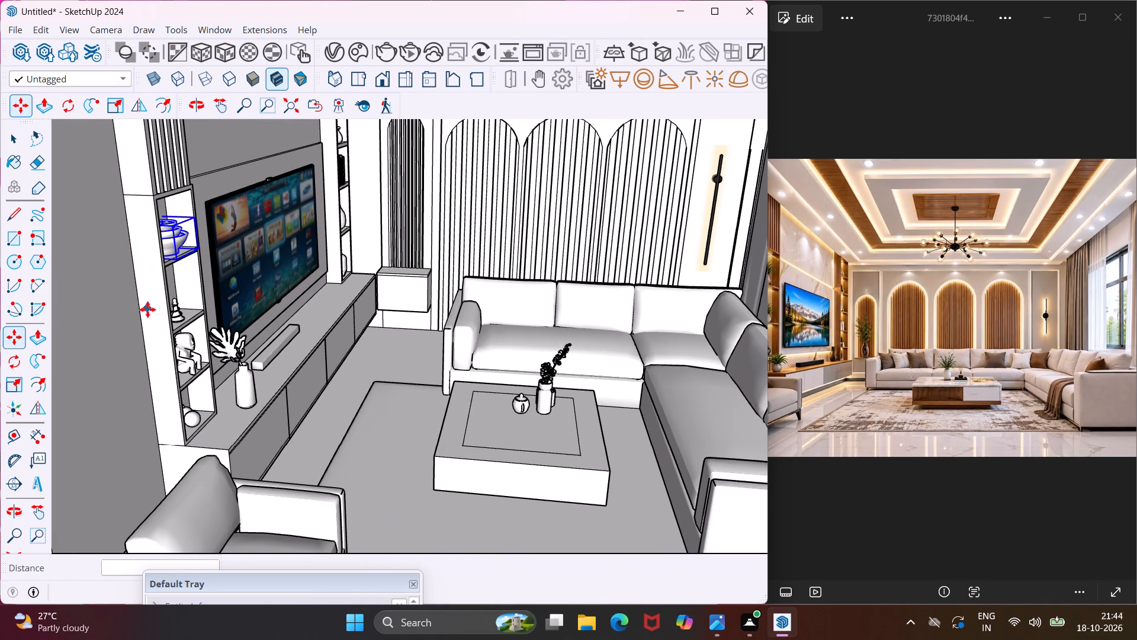
{"action": "key", "text": "Escape"}
{"action": "key", "text": "space"}
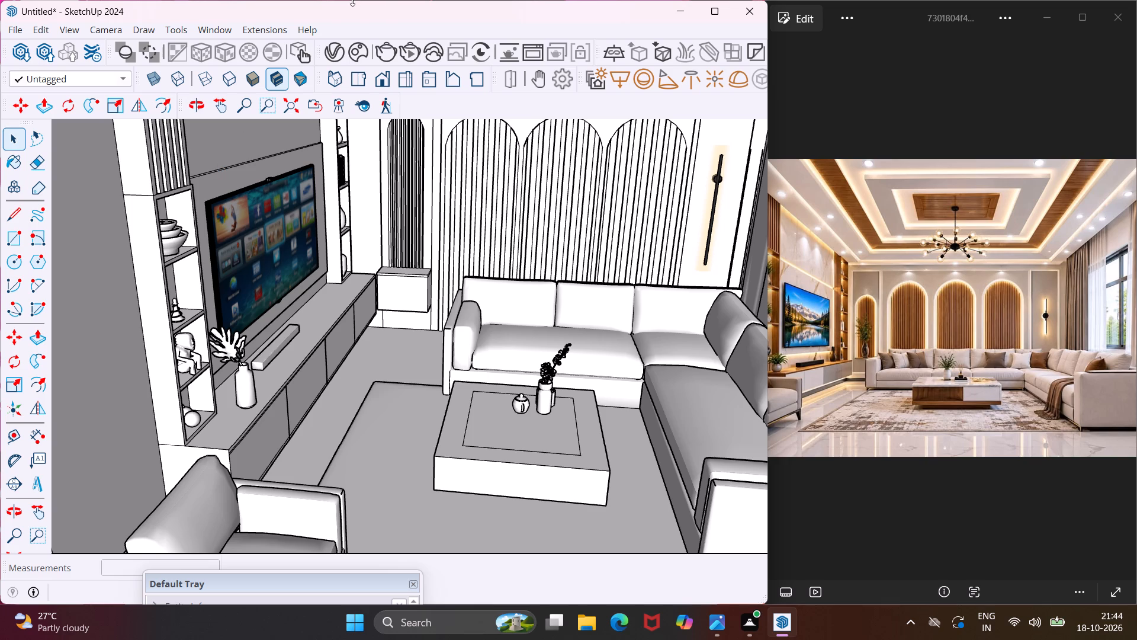
Browse the Tableware & food accessories in the Chaos Cosmos Browser for decor suited to the TV shelving.
{"action": "left_click", "coordinate": [361, 53]}
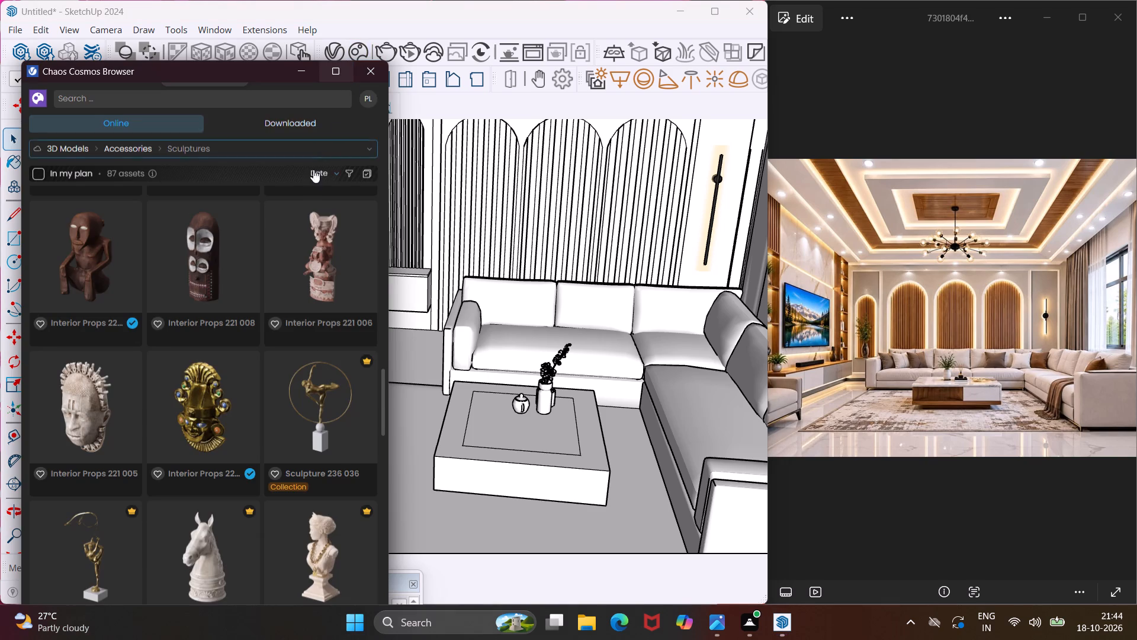
{"action": "left_click", "coordinate": [266, 146]}
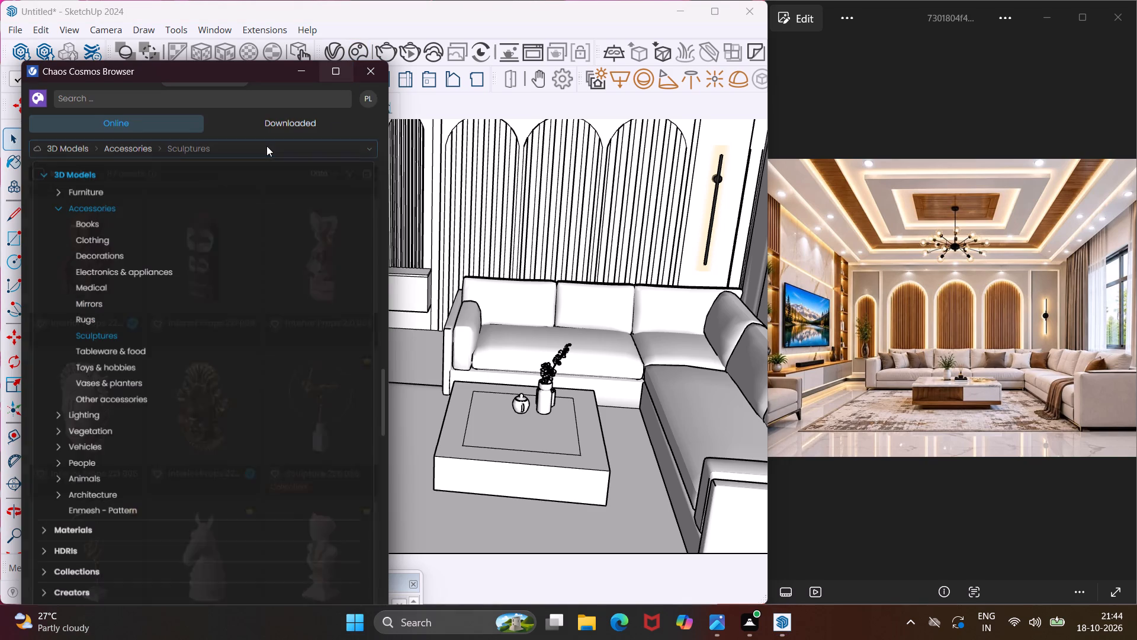
{"action": "left_click", "coordinate": [91, 352]}
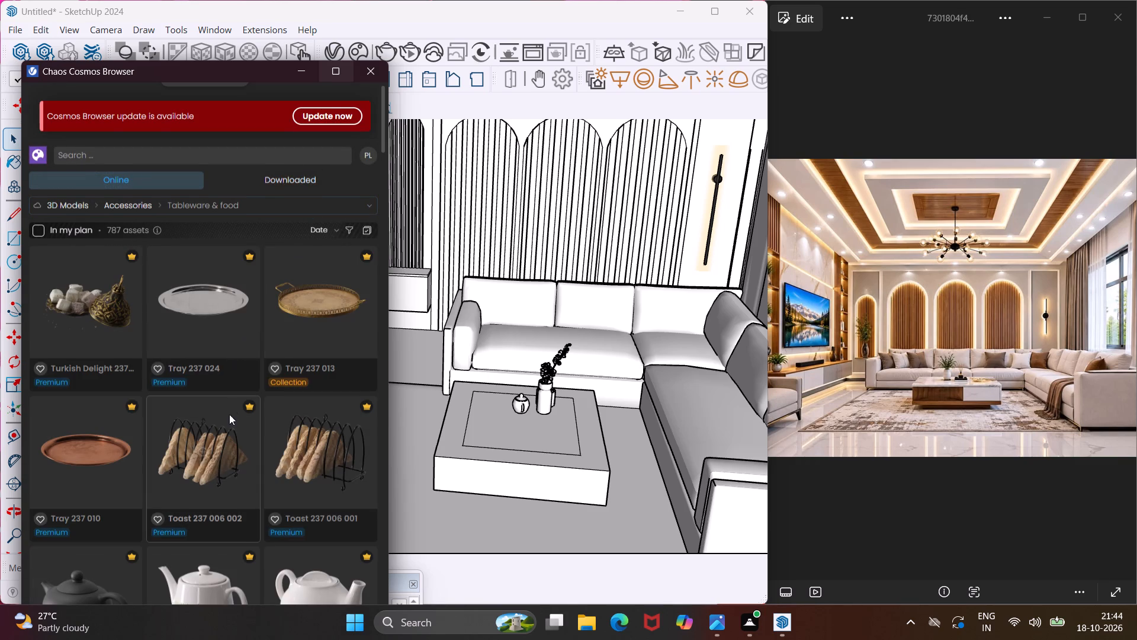
{"action": "scroll", "coordinate": [229, 415], "scroll_direction": "down", "scroll_amount": 11}
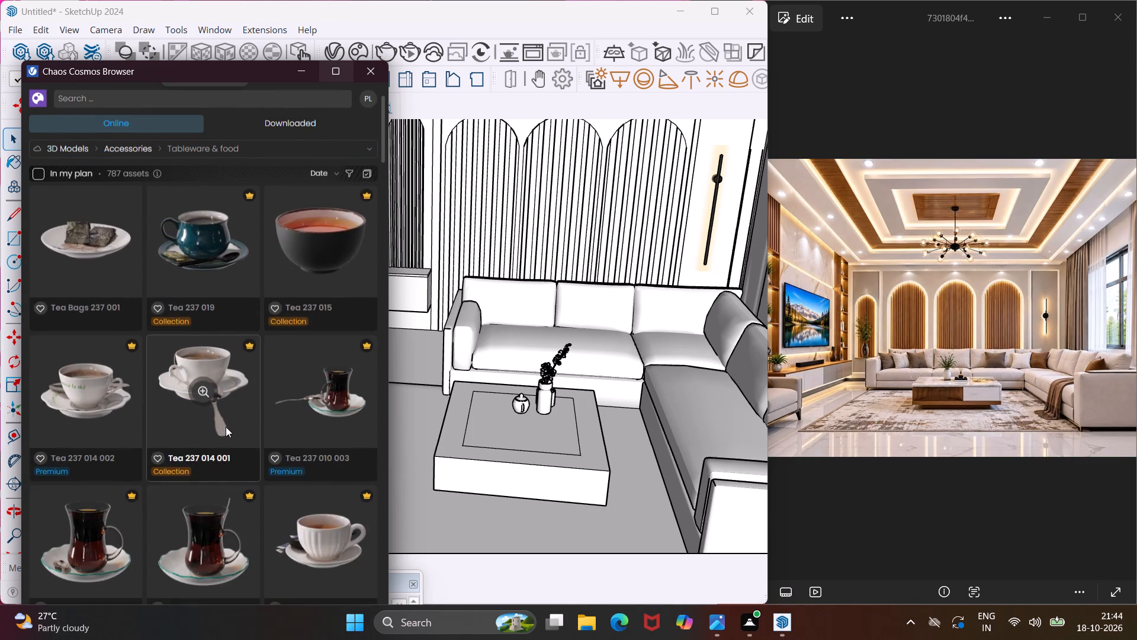
{"action": "scroll", "coordinate": [226, 427], "scroll_direction": "down", "scroll_amount": 10}
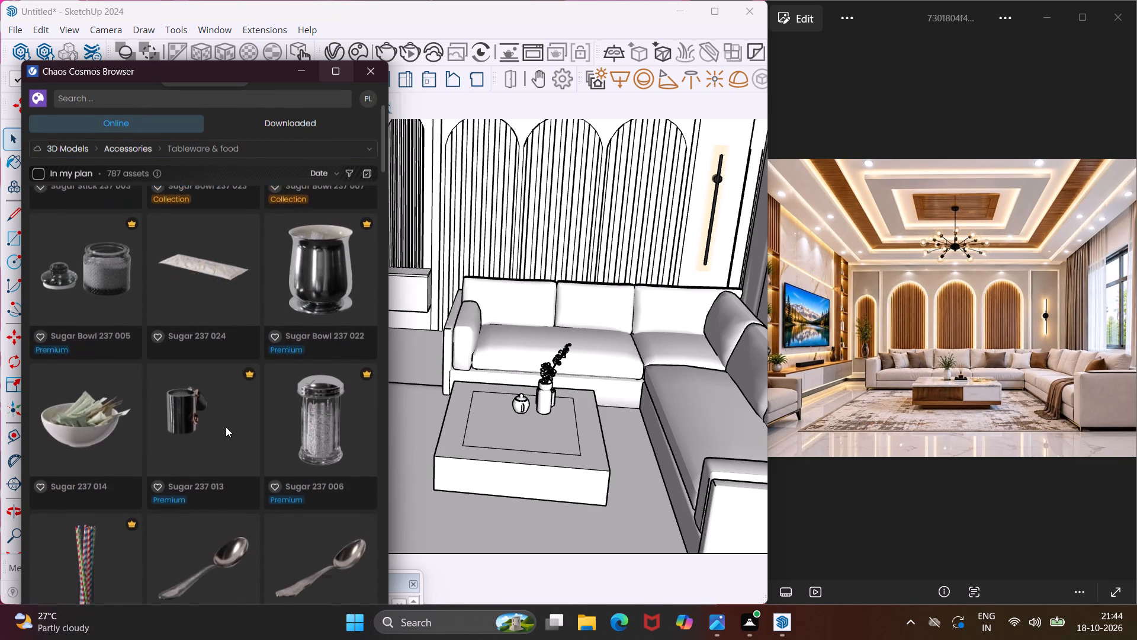
{"action": "scroll", "coordinate": [226, 427], "scroll_direction": "down", "scroll_amount": 13}
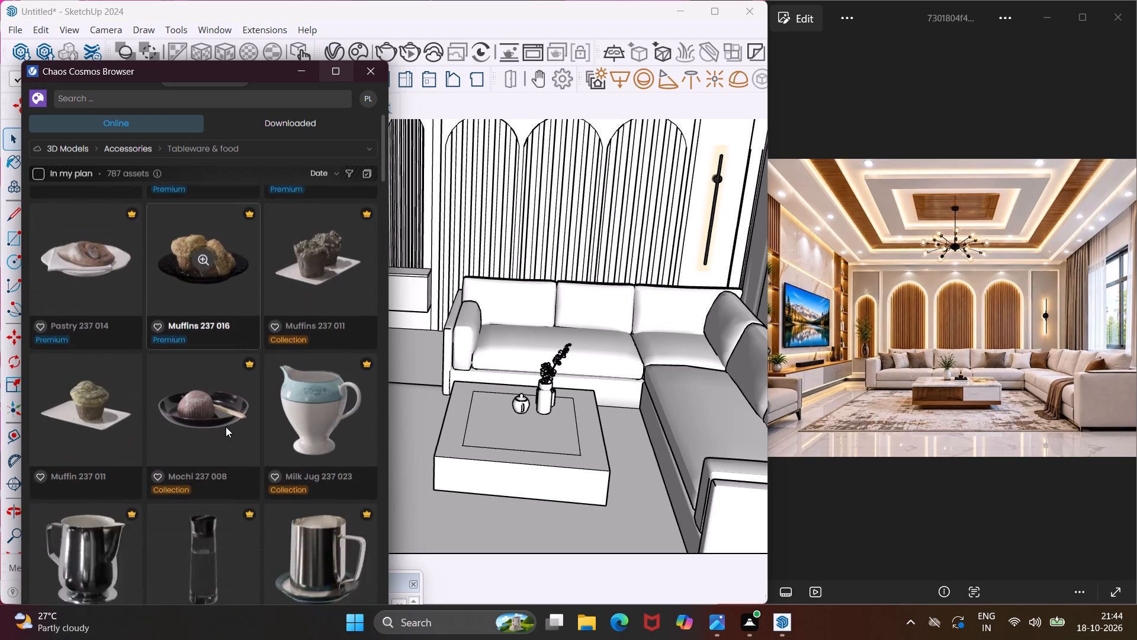
{"action": "scroll", "coordinate": [226, 427], "scroll_direction": "down", "scroll_amount": 9}
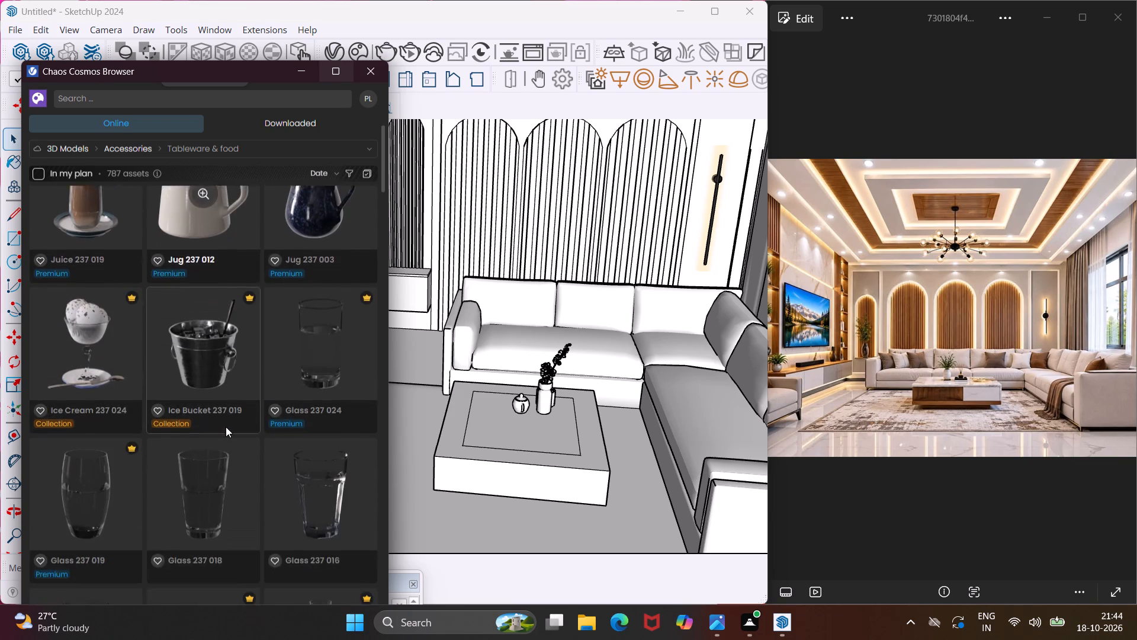
{"action": "scroll", "coordinate": [226, 427], "scroll_direction": "down", "scroll_amount": 9}
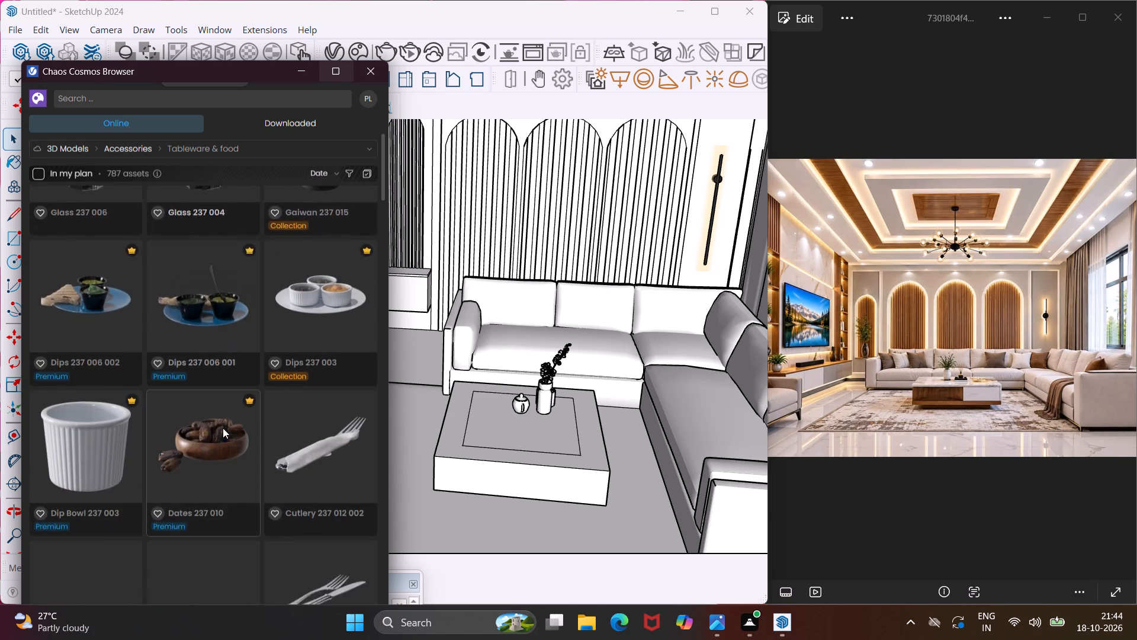
{"action": "scroll", "coordinate": [223, 428], "scroll_direction": "down", "scroll_amount": 11}
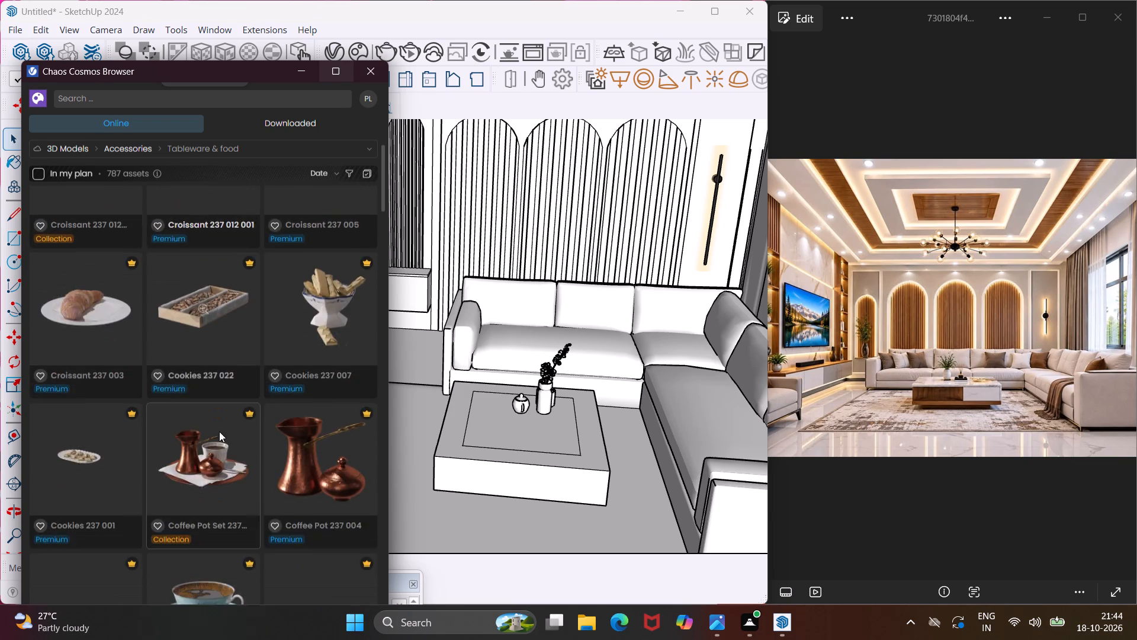
{"action": "scroll", "coordinate": [219, 431], "scroll_direction": "down", "scroll_amount": 20}
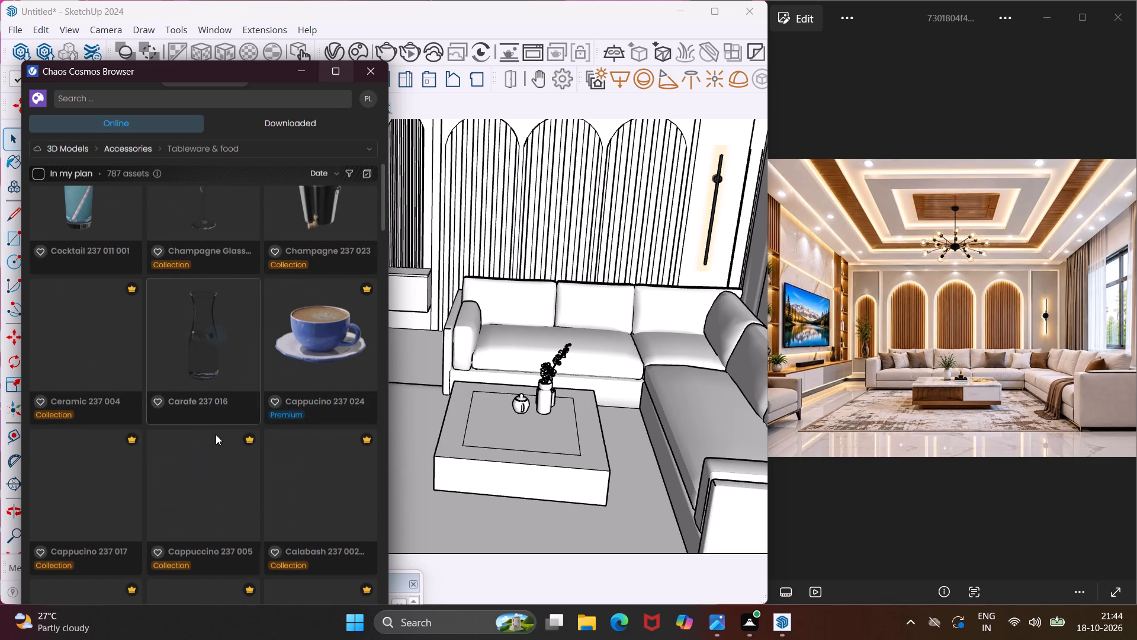
{"action": "scroll", "coordinate": [216, 434], "scroll_direction": "down", "scroll_amount": 4}
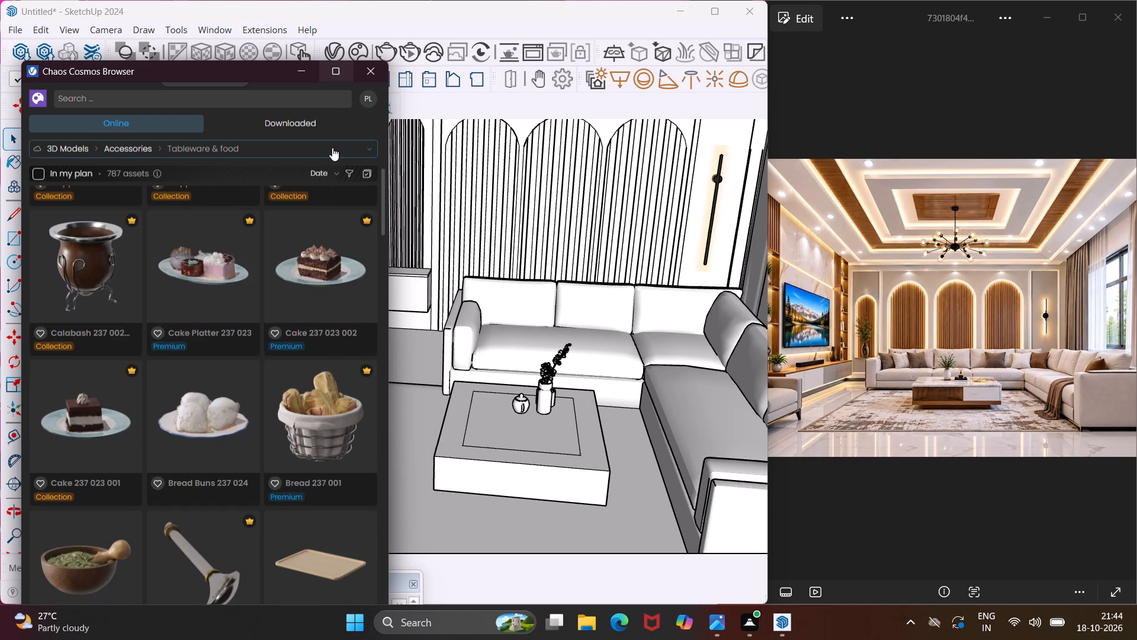
Look through the Toys & hobbies accessories for small decor items for the shelves.
{"action": "left_click", "coordinate": [332, 148]}
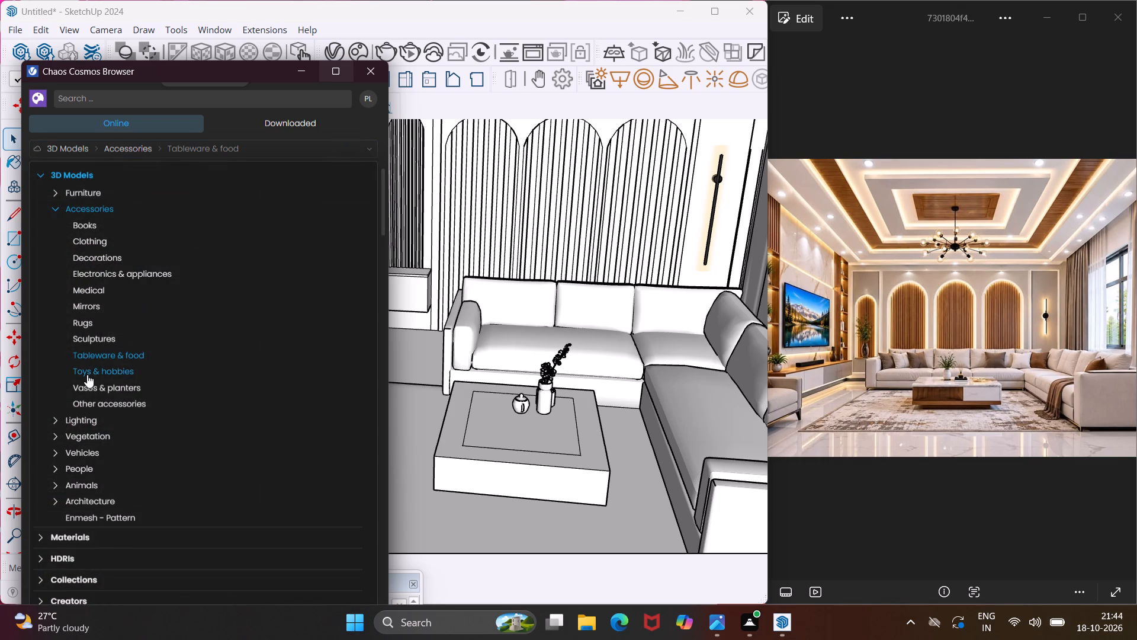
{"action": "left_click", "coordinate": [87, 375]}
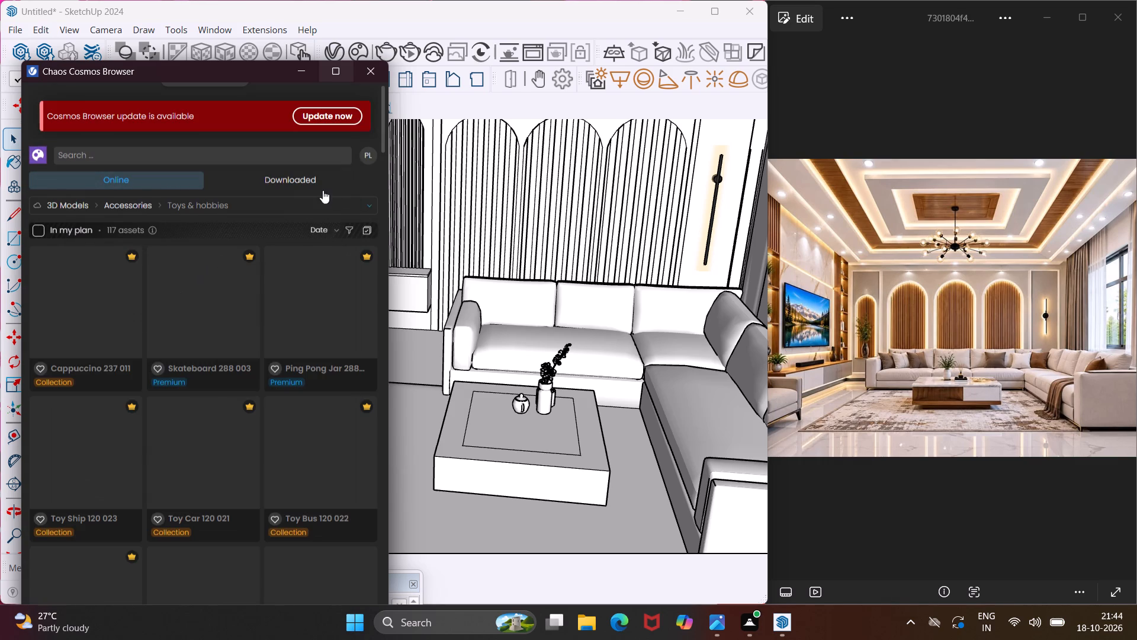
{"action": "scroll", "coordinate": [245, 365], "scroll_direction": "down", "scroll_amount": 5}
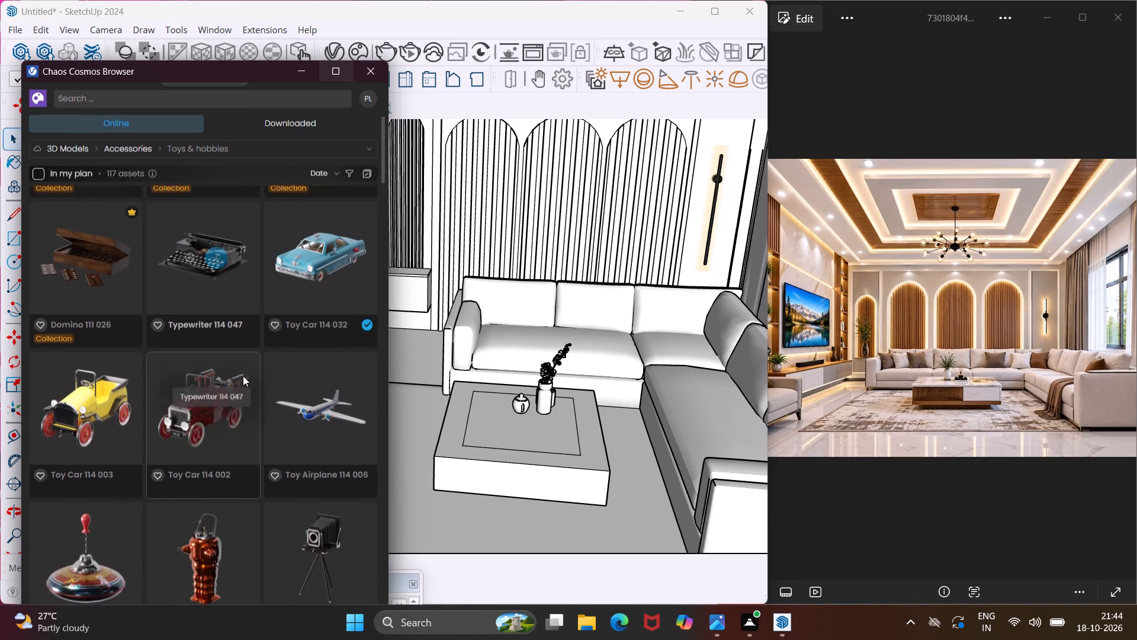
{"action": "scroll", "coordinate": [243, 376], "scroll_direction": "down", "scroll_amount": 8}
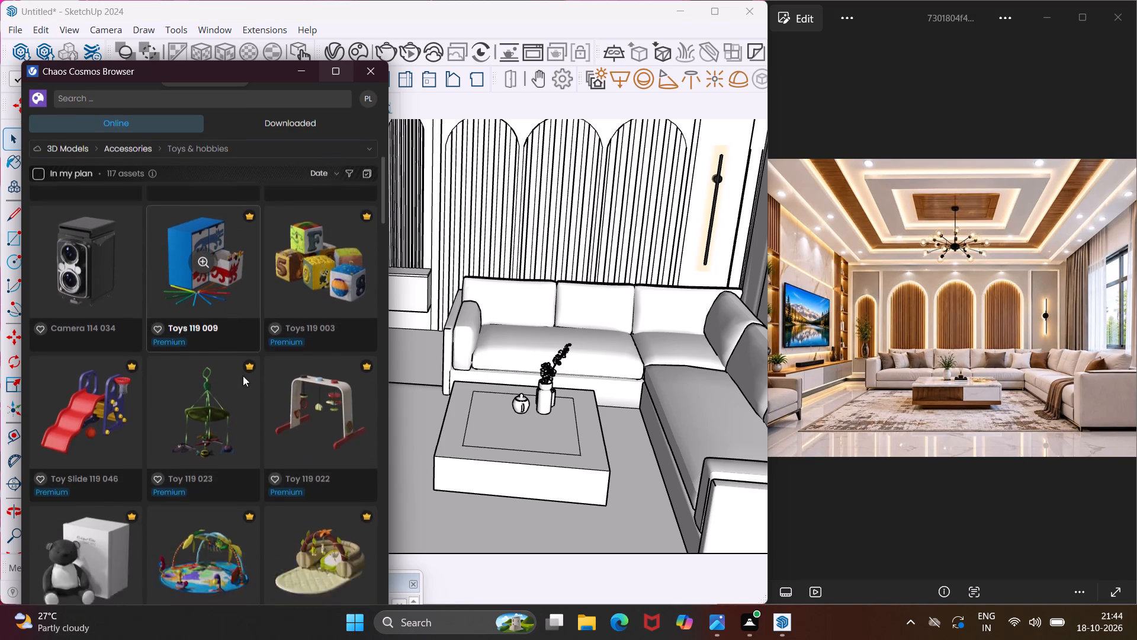
{"action": "scroll", "coordinate": [243, 376], "scroll_direction": "down", "scroll_amount": 6}
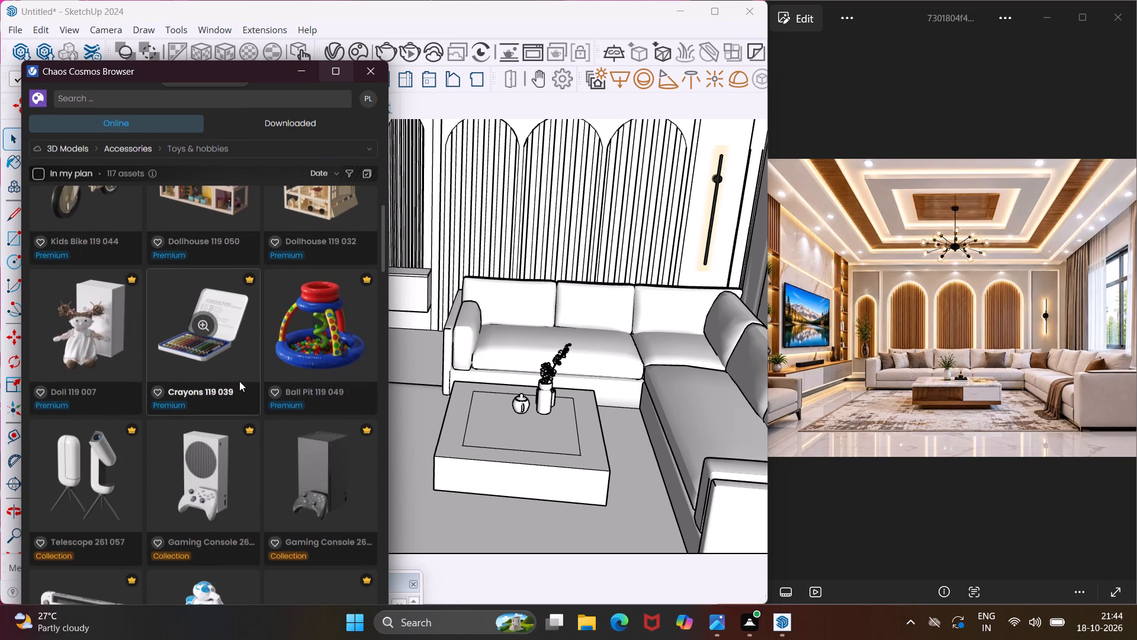
{"action": "scroll", "coordinate": [239, 381], "scroll_direction": "down", "scroll_amount": 6}
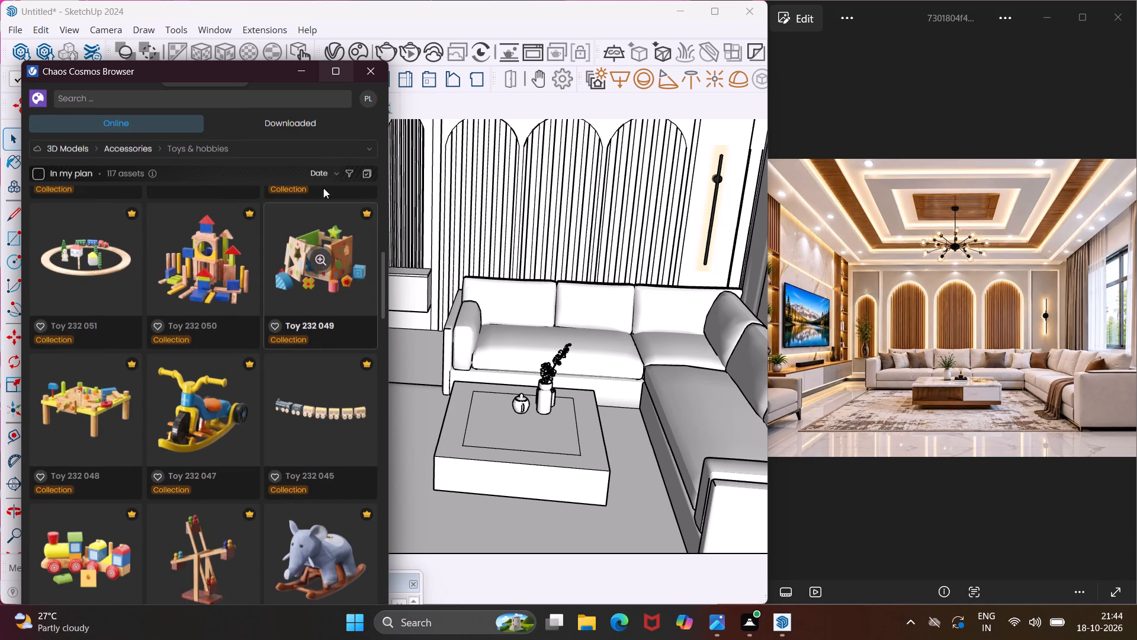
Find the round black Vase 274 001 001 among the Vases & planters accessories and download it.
{"action": "left_click", "coordinate": [333, 153]}
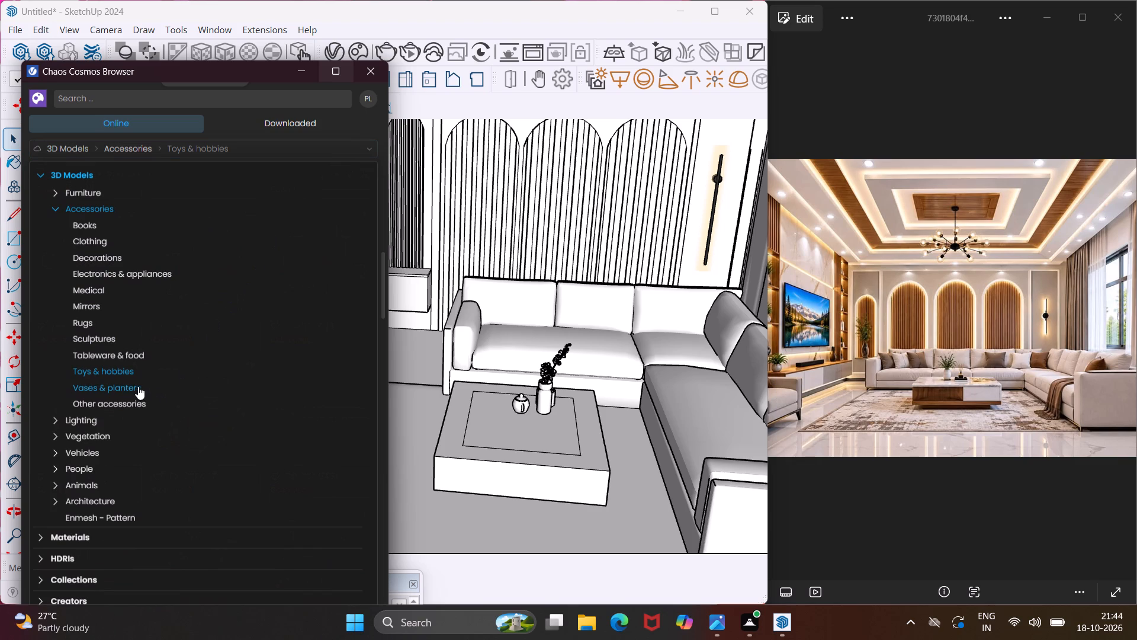
{"action": "left_click", "coordinate": [137, 386]}
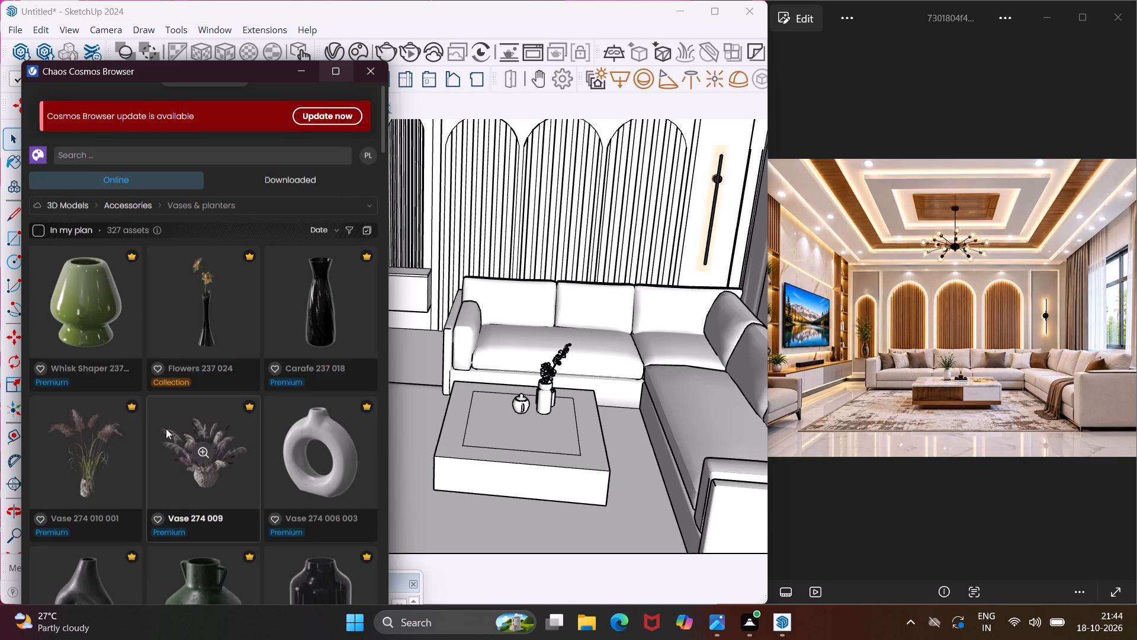
{"action": "scroll", "coordinate": [208, 462], "scroll_direction": "down", "scroll_amount": 5}
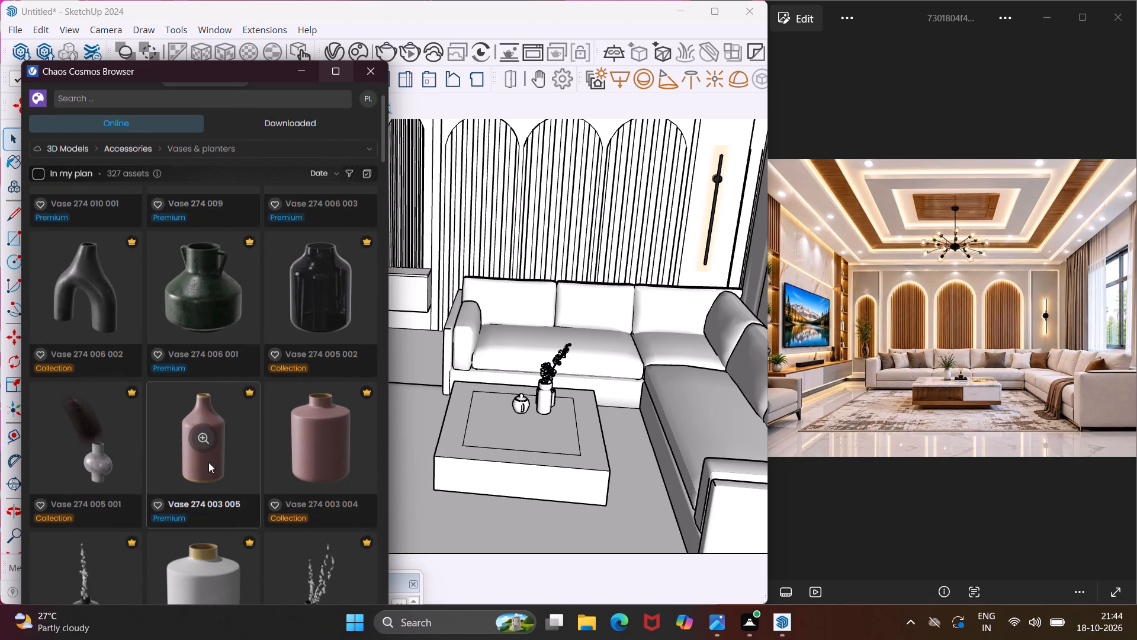
{"action": "scroll", "coordinate": [208, 462], "scroll_direction": "up", "scroll_amount": 3}
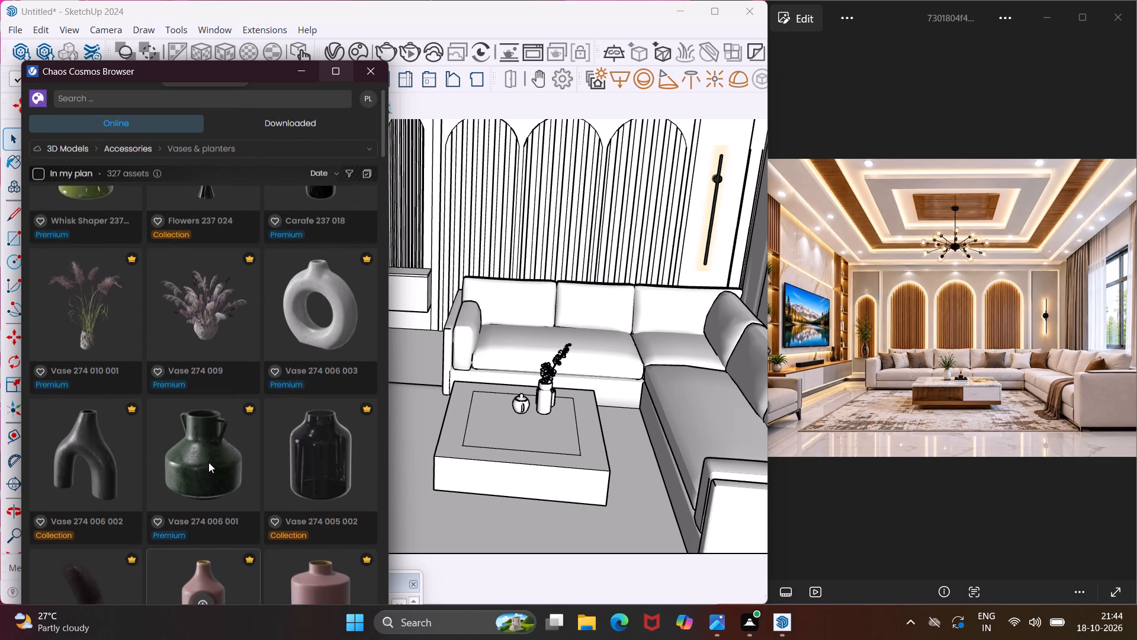
{"action": "scroll", "coordinate": [208, 462], "scroll_direction": "up", "scroll_amount": 2}
{"action": "scroll", "coordinate": [208, 462], "scroll_direction": "down", "scroll_amount": 10}
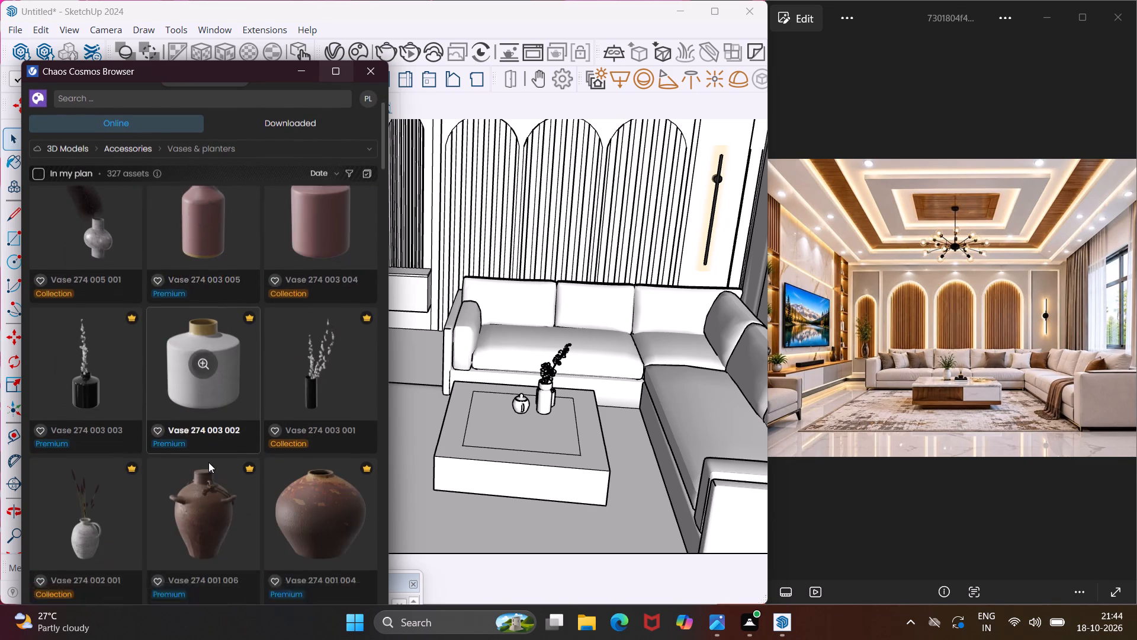
{"action": "scroll", "coordinate": [208, 462], "scroll_direction": "down", "scroll_amount": 1}
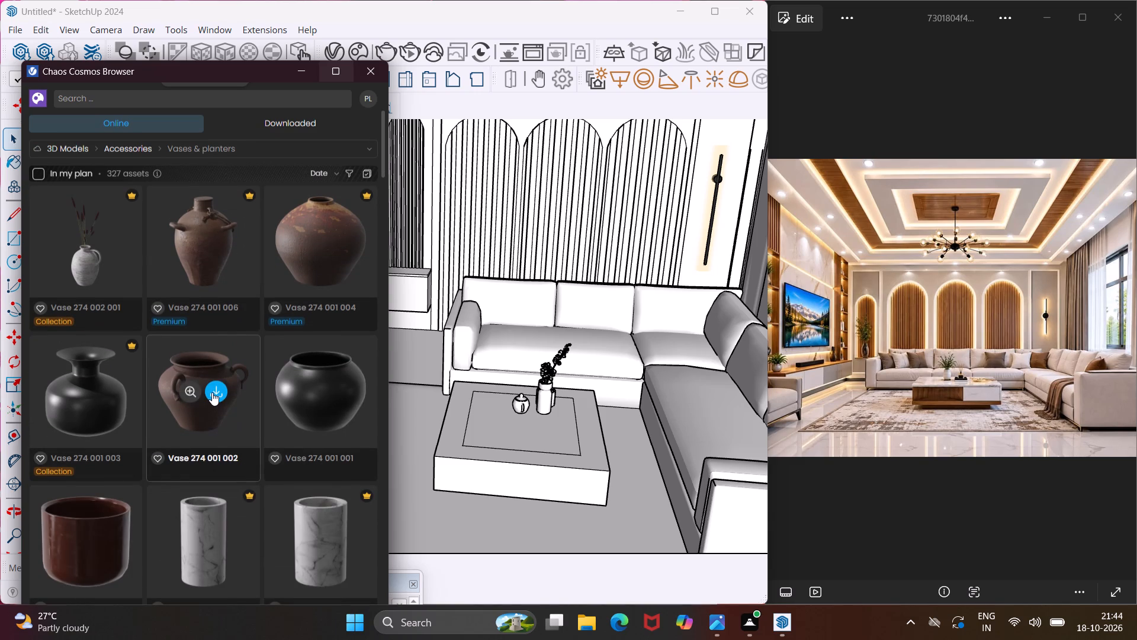
{"action": "left_click", "coordinate": [337, 384]}
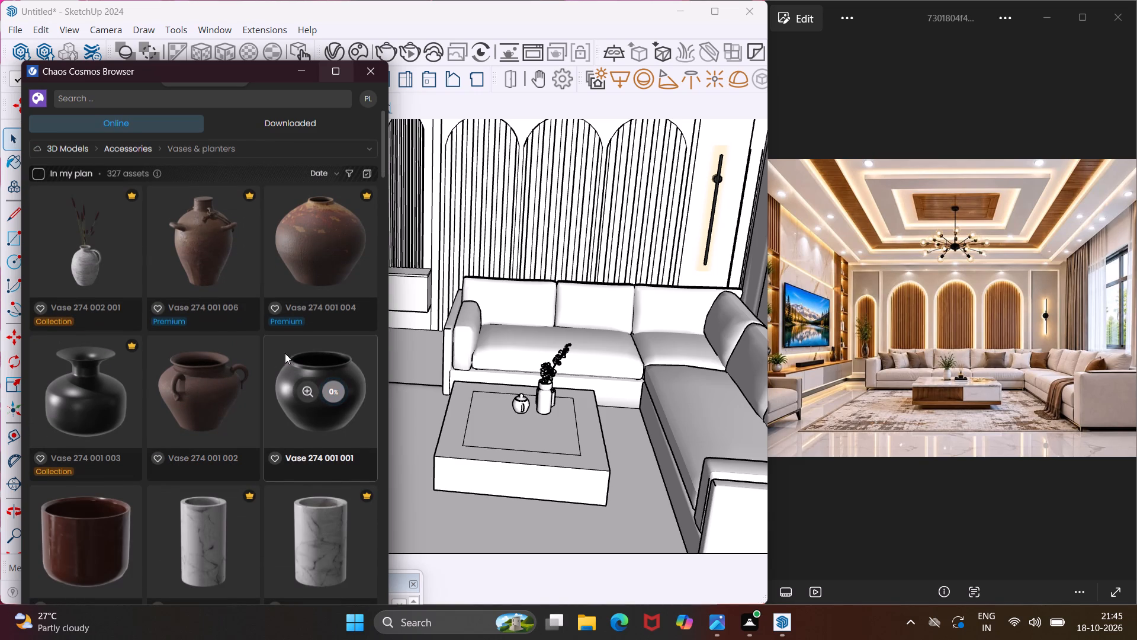
Look over the nearby vases and download the brown handled Vase 274 001 002.
{"action": "scroll", "coordinate": [229, 382], "scroll_direction": "up", "scroll_amount": 4}
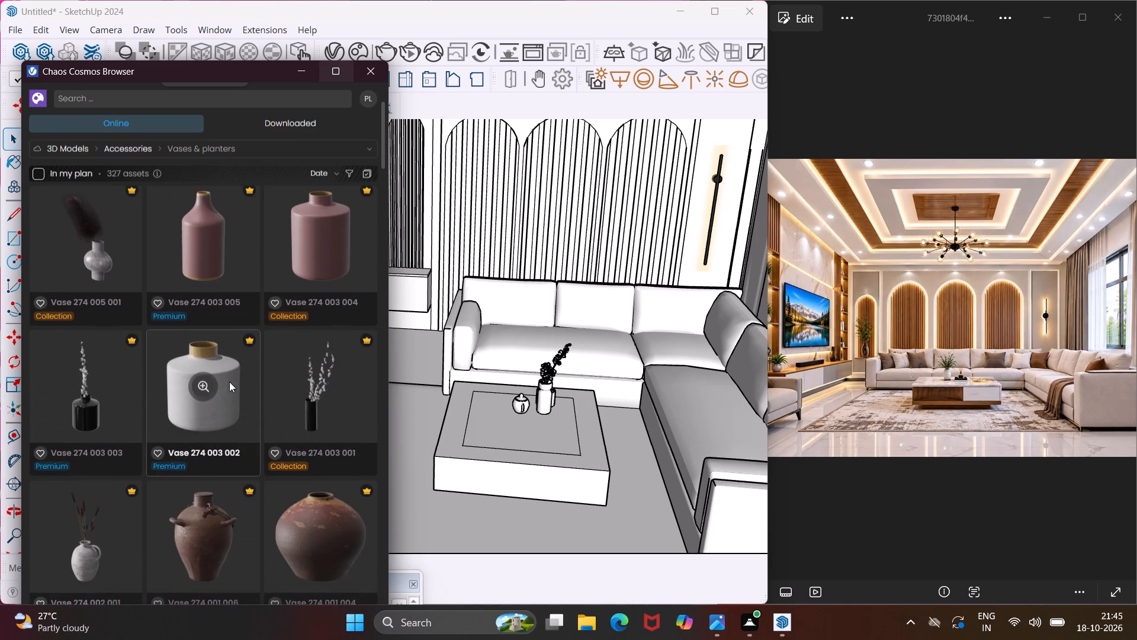
{"action": "scroll", "coordinate": [229, 382], "scroll_direction": "up", "scroll_amount": 5}
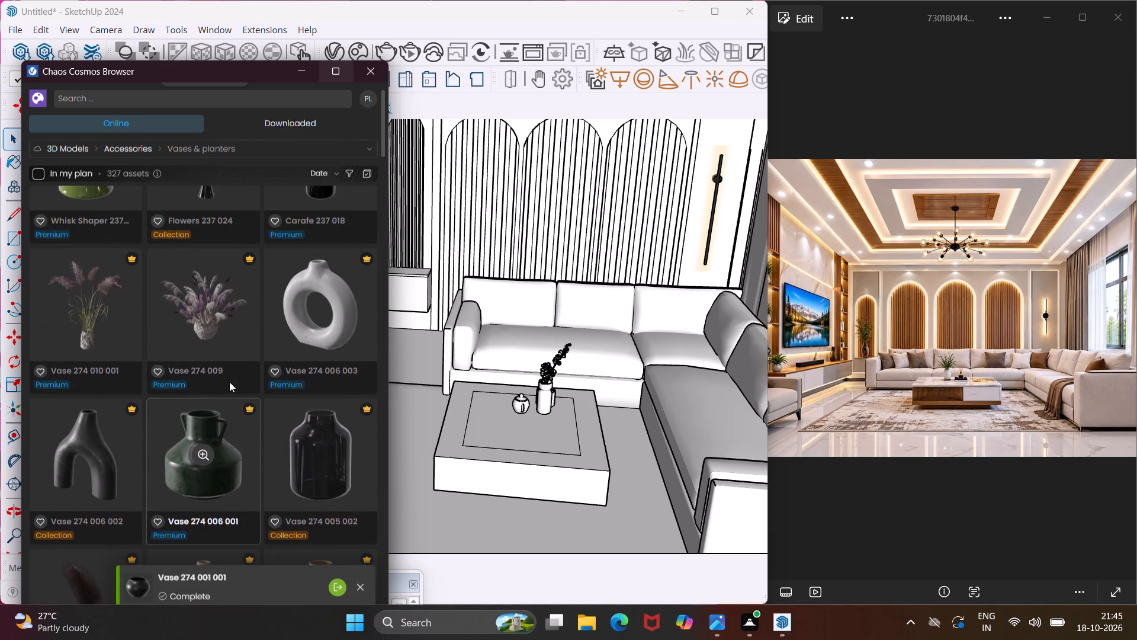
{"action": "scroll", "coordinate": [229, 382], "scroll_direction": "up", "scroll_amount": 4}
{"action": "scroll", "coordinate": [229, 382], "scroll_direction": "down", "scroll_amount": 4}
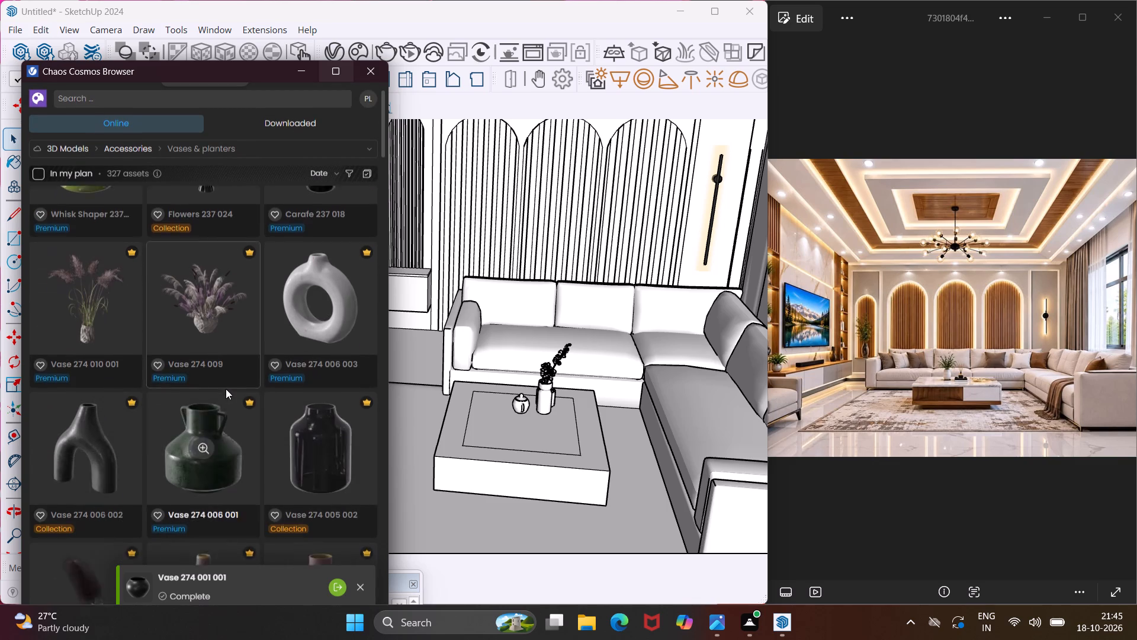
{"action": "scroll", "coordinate": [226, 389], "scroll_direction": "down", "scroll_amount": 9}
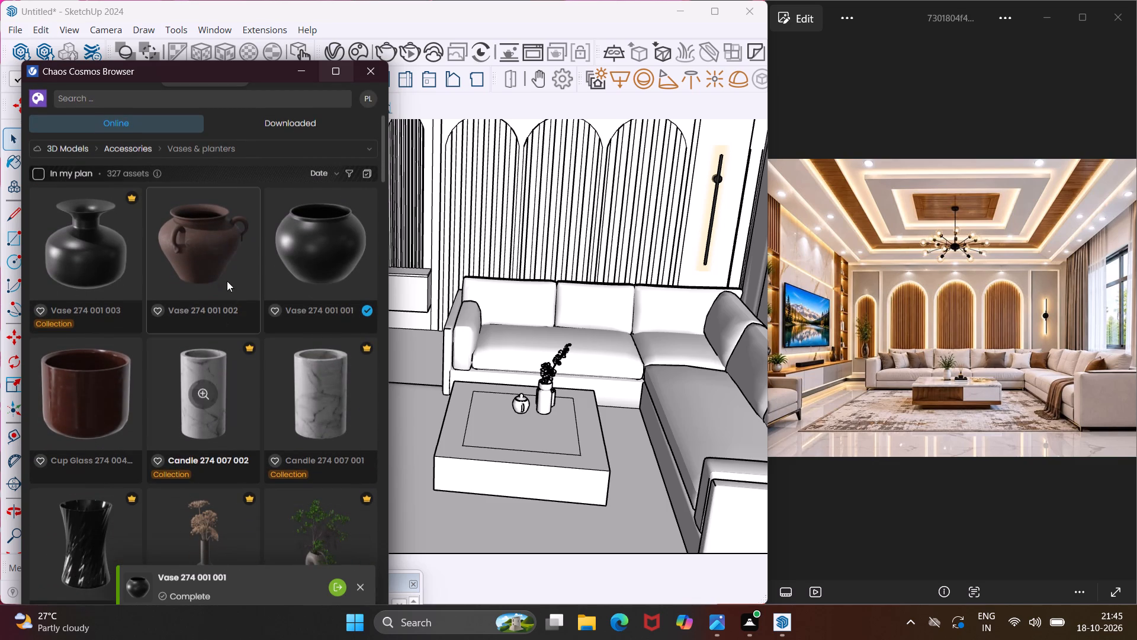
{"action": "left_click", "coordinate": [217, 239]}
Look further through the Vases & planters accessories and download Vase 296 007 001, the copper vase with dried grass.
{"action": "scroll", "coordinate": [189, 432], "scroll_direction": "down", "scroll_amount": 2}
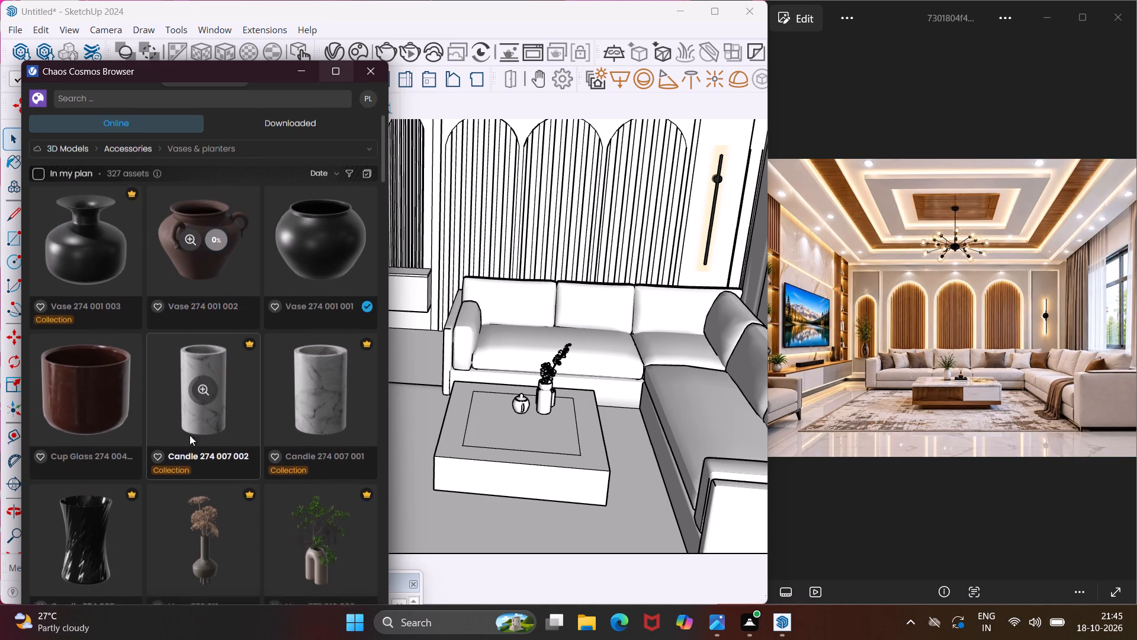
{"action": "scroll", "coordinate": [189, 435], "scroll_direction": "down", "scroll_amount": 4}
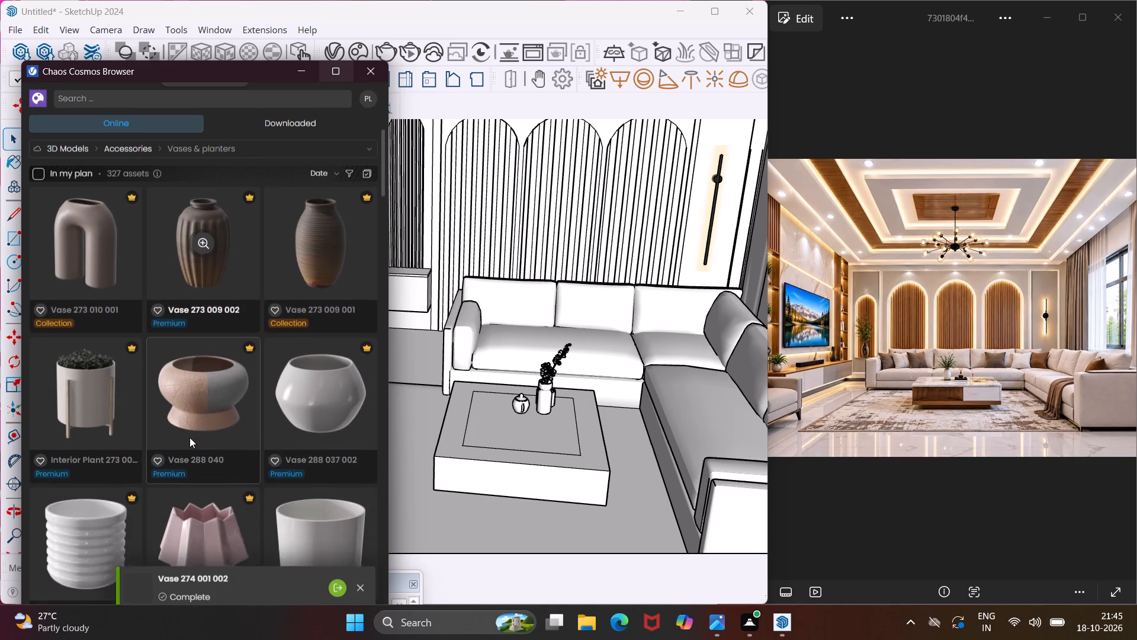
{"action": "scroll", "coordinate": [189, 437], "scroll_direction": "down", "scroll_amount": 6}
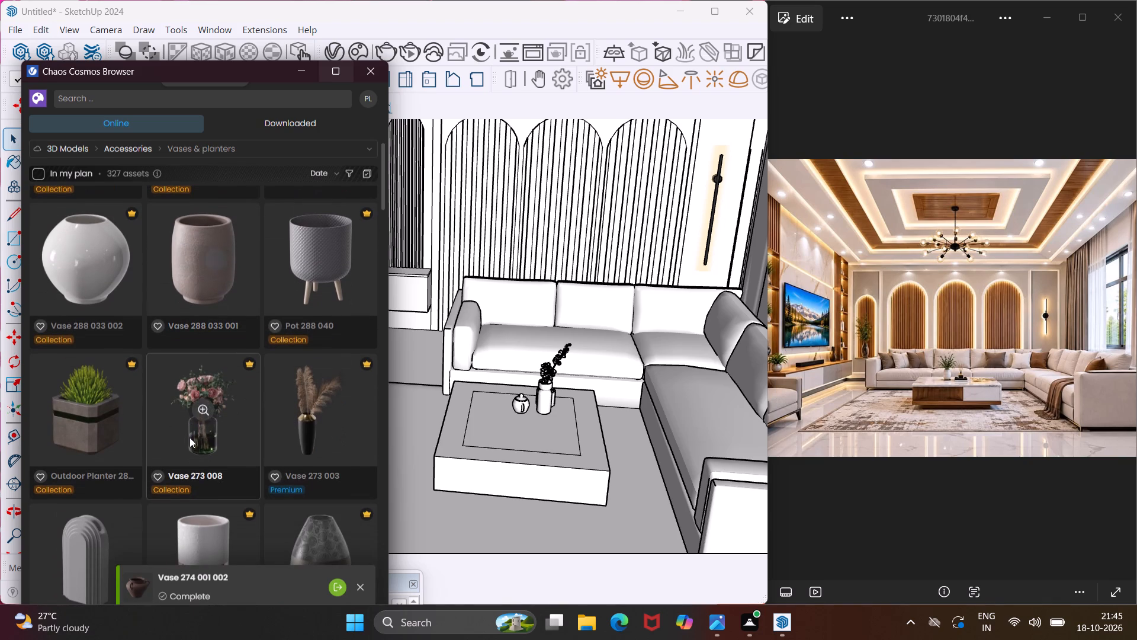
{"action": "scroll", "coordinate": [189, 437], "scroll_direction": "down", "scroll_amount": 4}
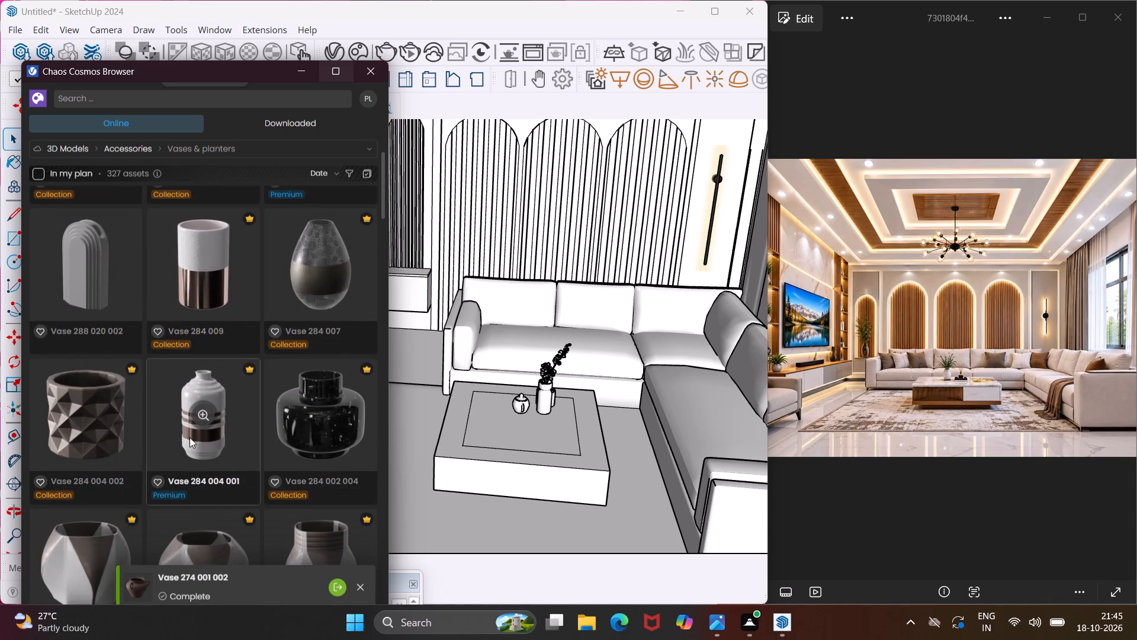
{"action": "scroll", "coordinate": [189, 437], "scroll_direction": "down", "scroll_amount": 8}
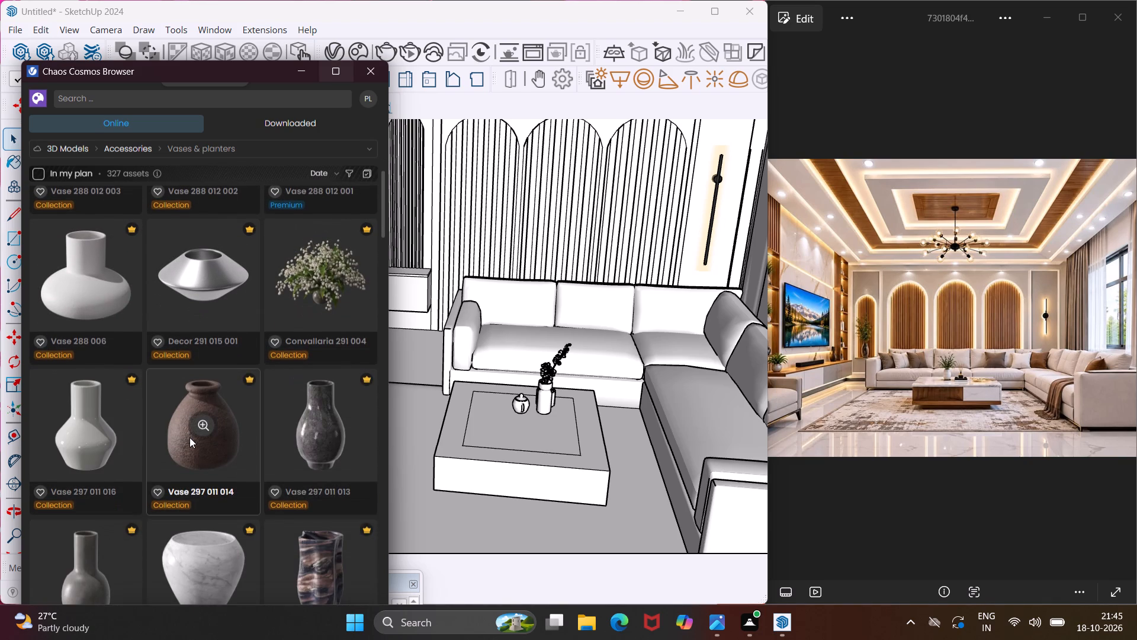
{"action": "scroll", "coordinate": [189, 437], "scroll_direction": "down", "scroll_amount": 5}
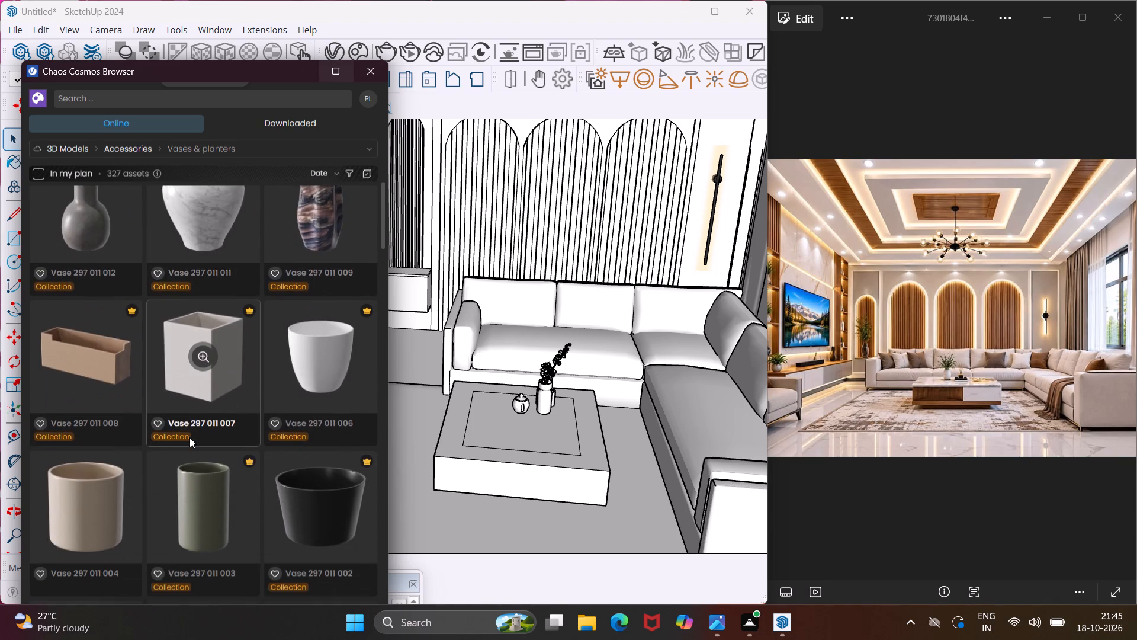
{"action": "scroll", "coordinate": [189, 437], "scroll_direction": "down", "scroll_amount": 8}
{"action": "scroll", "coordinate": [214, 502], "scroll_direction": "down", "scroll_amount": 2}
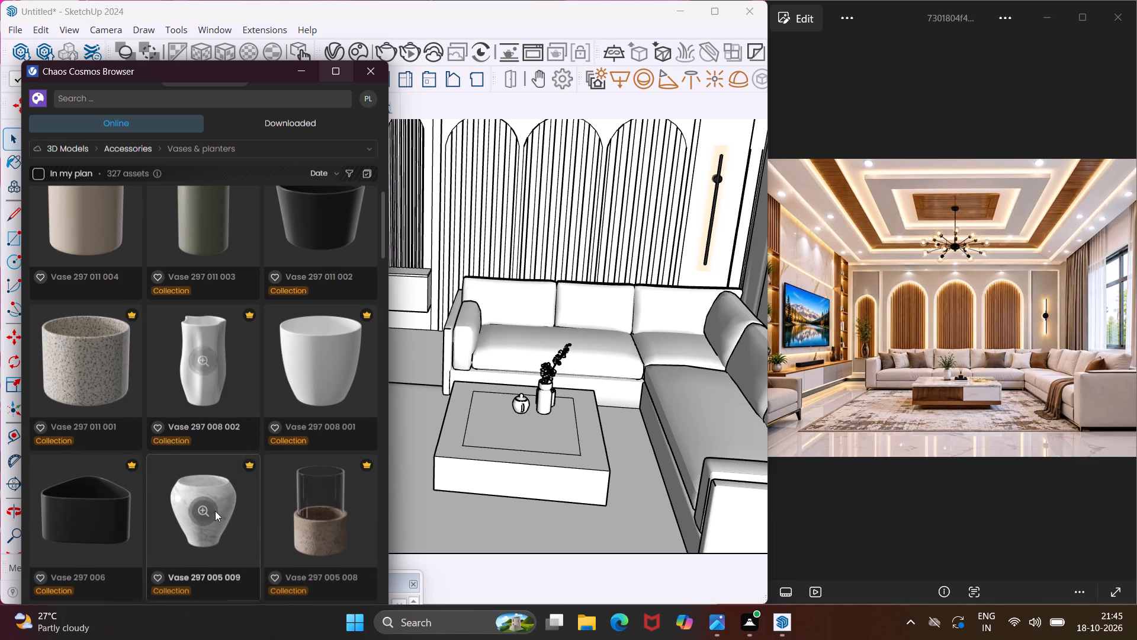
{"action": "scroll", "coordinate": [215, 511], "scroll_direction": "down", "scroll_amount": 5}
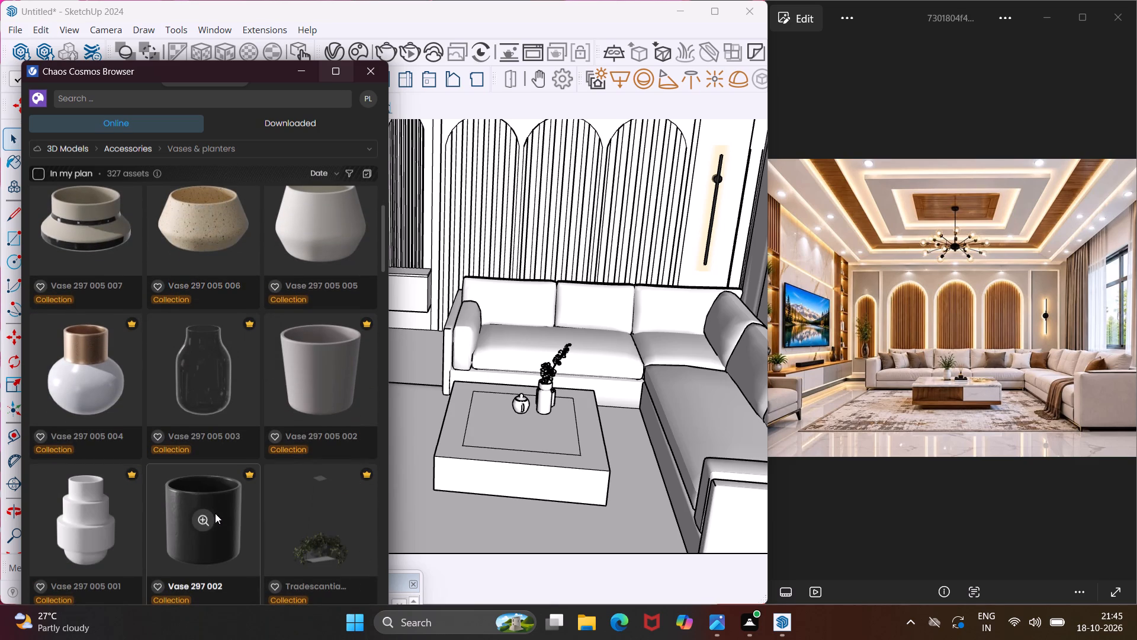
{"action": "scroll", "coordinate": [215, 513], "scroll_direction": "down", "scroll_amount": 6}
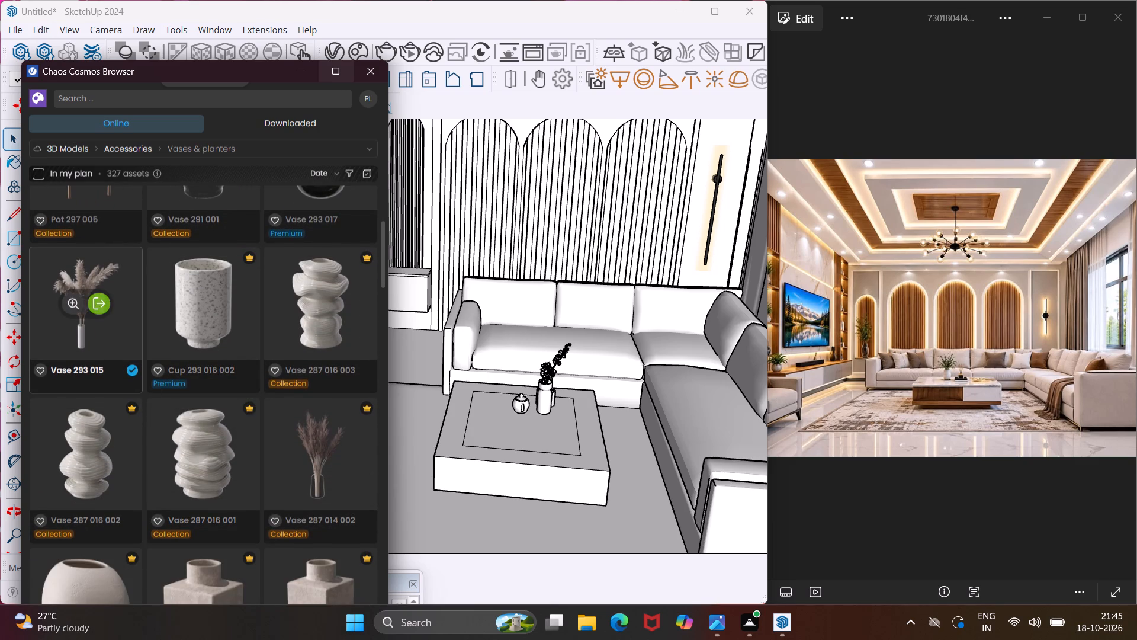
{"action": "scroll", "coordinate": [171, 497], "scroll_direction": "down", "scroll_amount": 7}
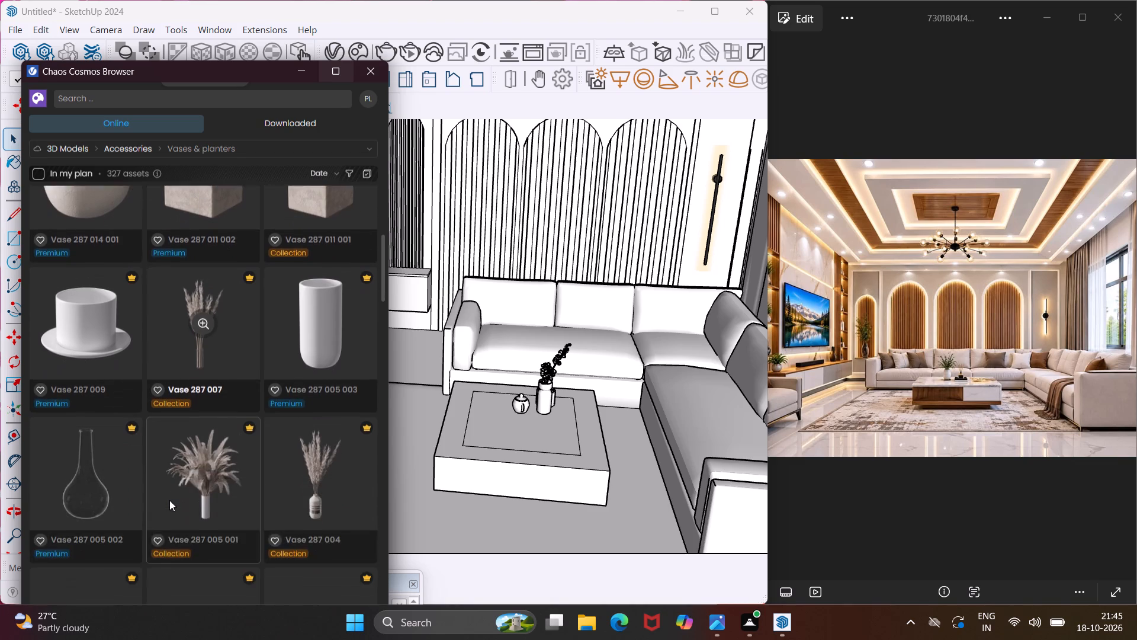
{"action": "scroll", "coordinate": [169, 500], "scroll_direction": "down", "scroll_amount": 4}
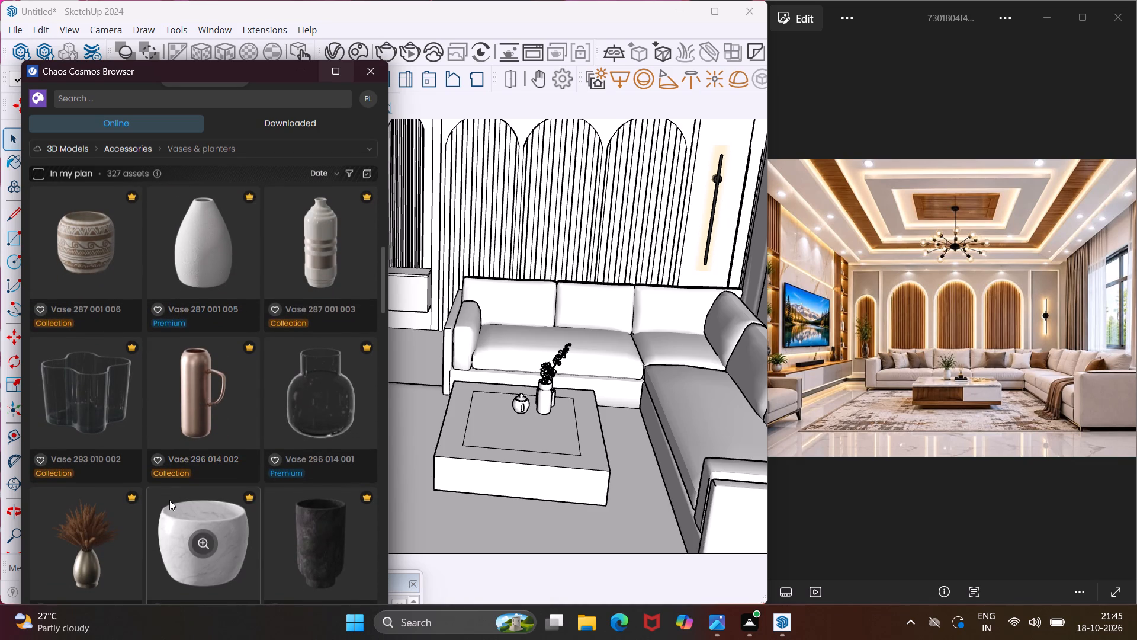
{"action": "scroll", "coordinate": [169, 500], "scroll_direction": "down", "scroll_amount": 4}
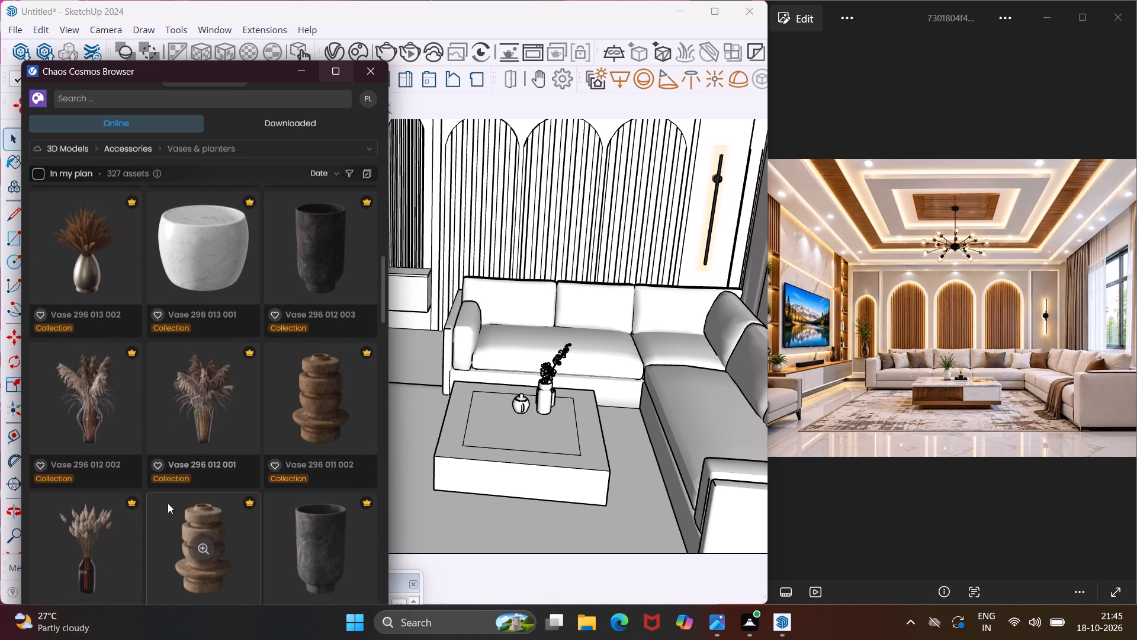
{"action": "scroll", "coordinate": [167, 504], "scroll_direction": "down", "scroll_amount": 5}
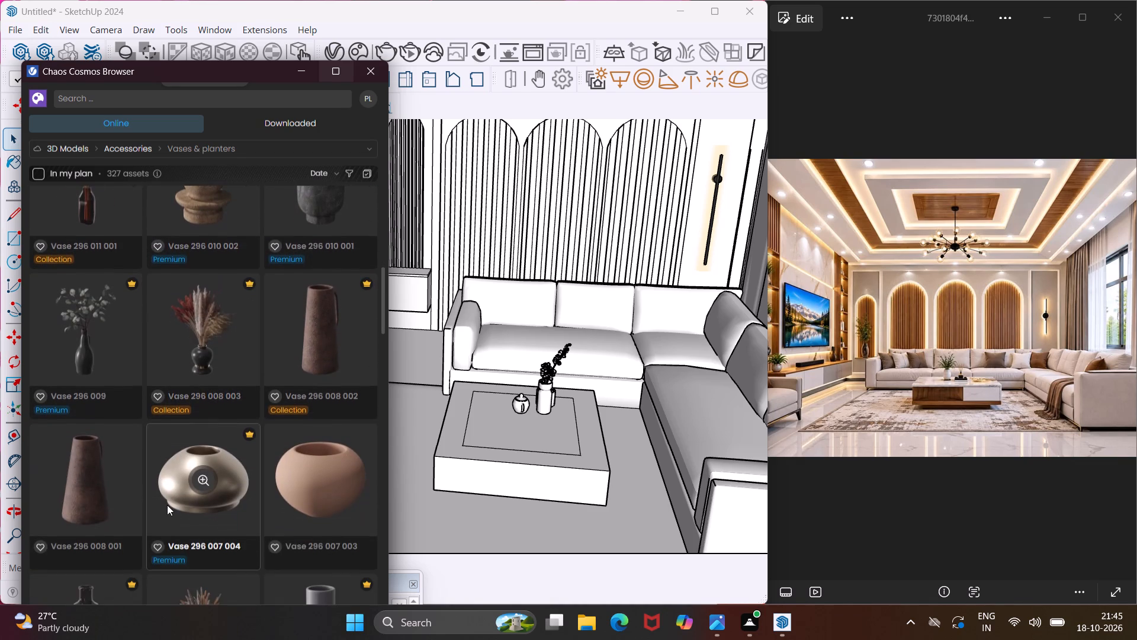
{"action": "scroll", "coordinate": [167, 505], "scroll_direction": "down", "scroll_amount": 4}
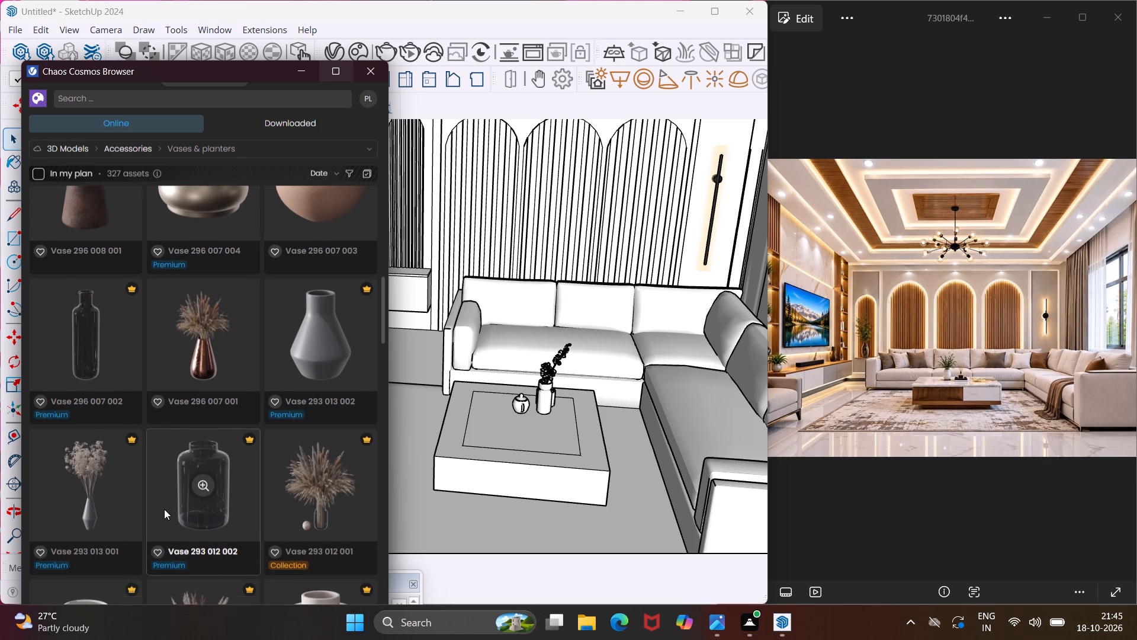
{"action": "left_click", "coordinate": [214, 338]}
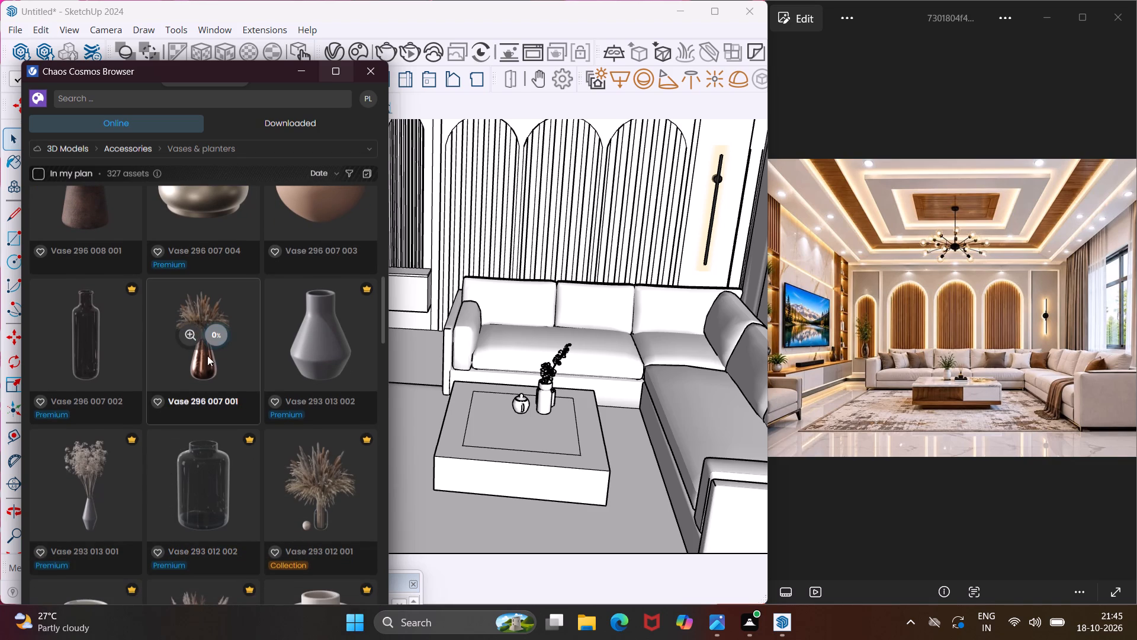
Look through the 293, 296, 297 and 298 series vases for more decor pieces suited to the TV shelving.
{"action": "scroll", "coordinate": [197, 535], "scroll_direction": "down", "scroll_amount": 4}
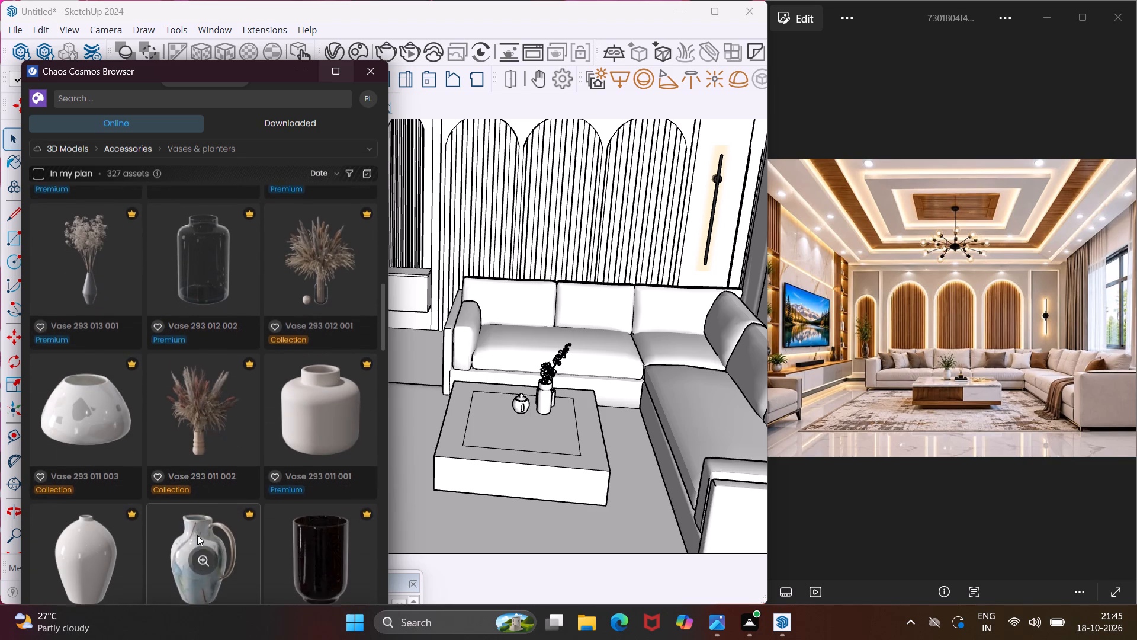
{"action": "scroll", "coordinate": [197, 535], "scroll_direction": "down", "scroll_amount": 5}
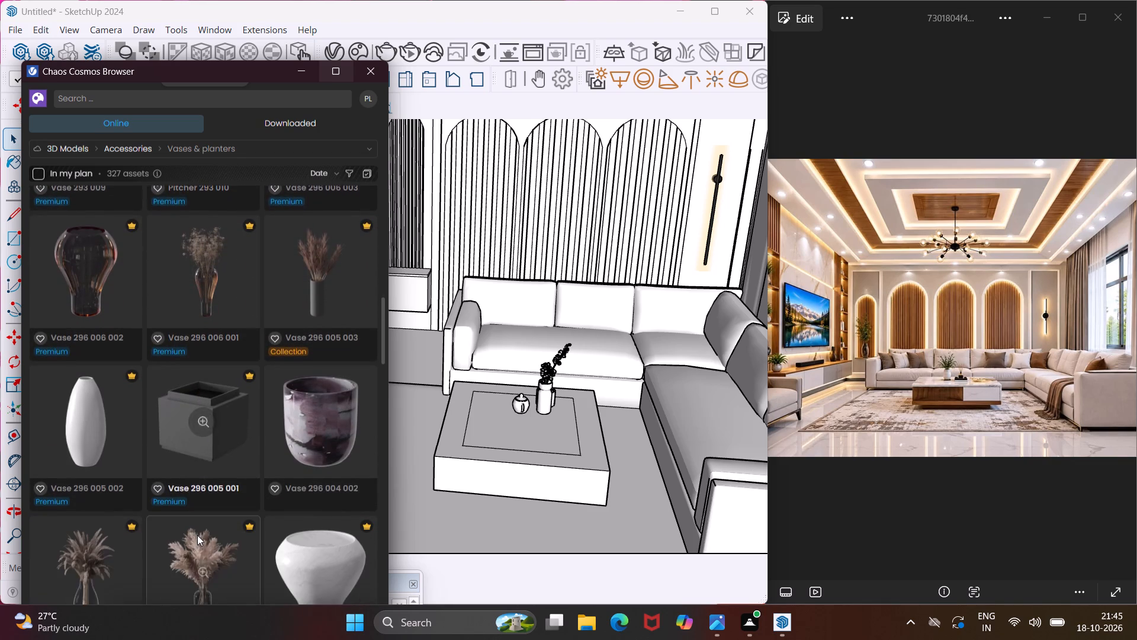
{"action": "scroll", "coordinate": [197, 535], "scroll_direction": "down", "scroll_amount": 5}
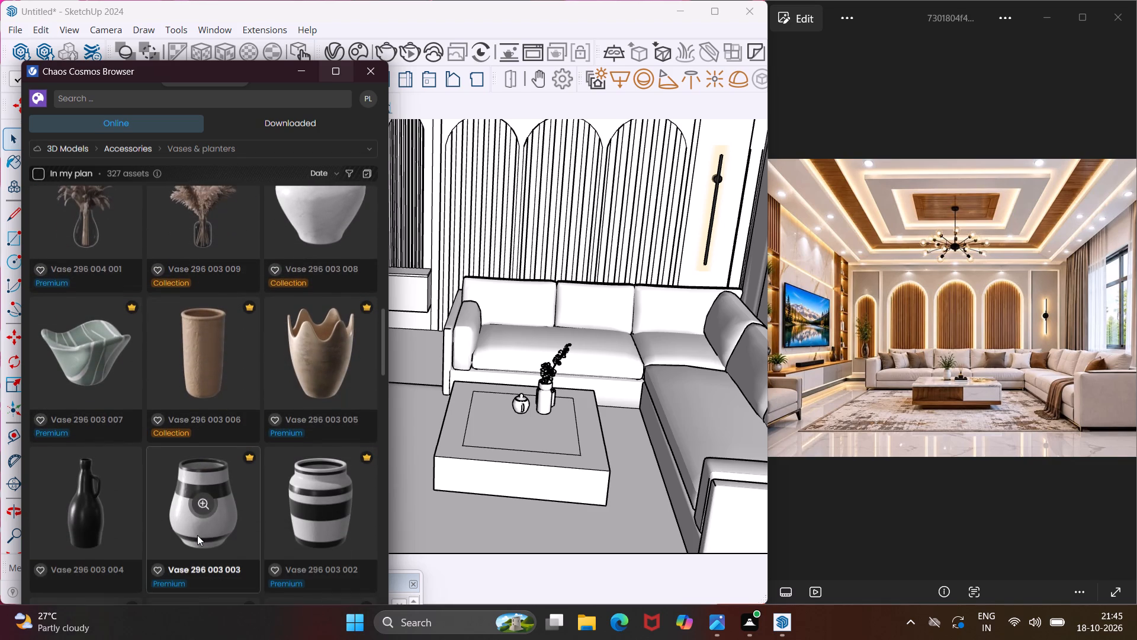
{"action": "scroll", "coordinate": [197, 535], "scroll_direction": "down", "scroll_amount": 10}
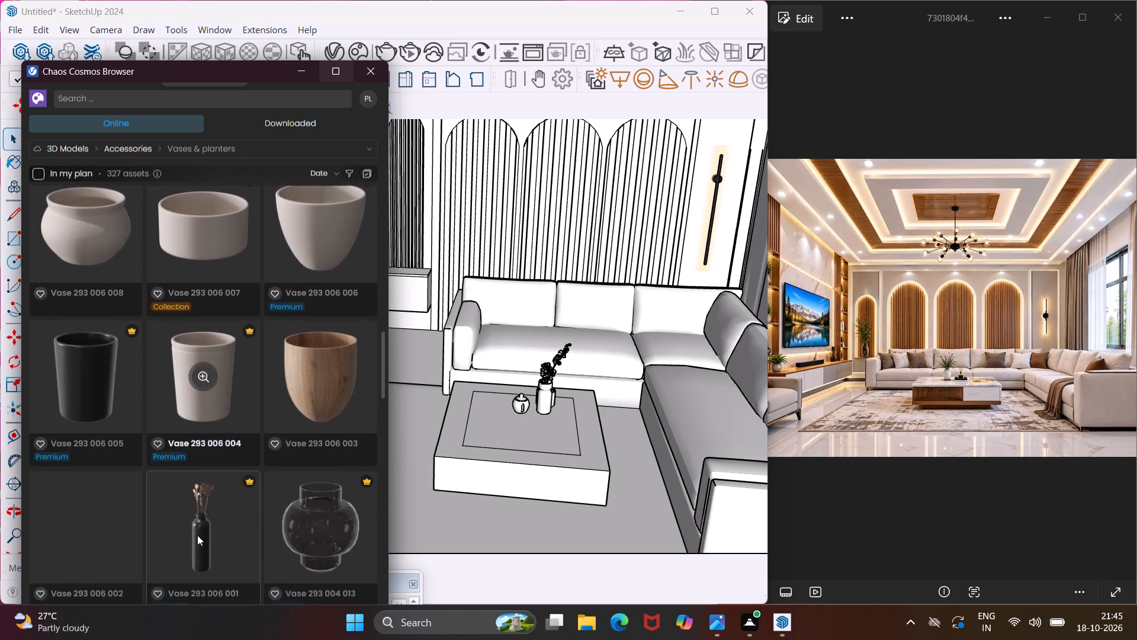
{"action": "scroll", "coordinate": [197, 535], "scroll_direction": "down", "scroll_amount": 10}
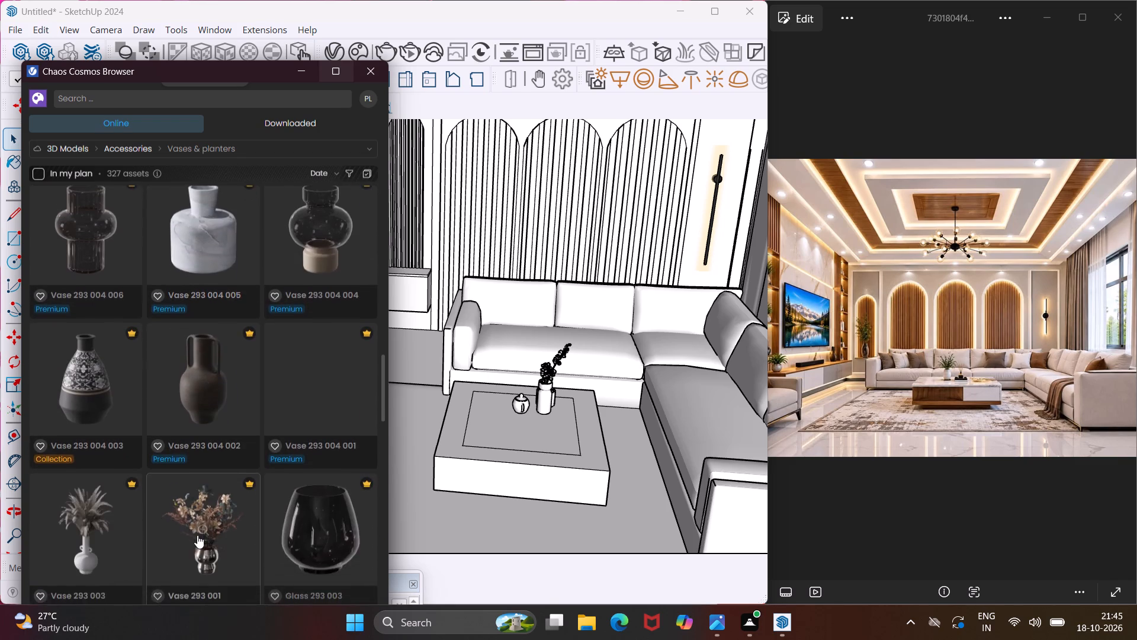
{"action": "scroll", "coordinate": [197, 535], "scroll_direction": "up", "scroll_amount": 5}
{"action": "scroll", "coordinate": [197, 535], "scroll_direction": "down", "scroll_amount": 5}
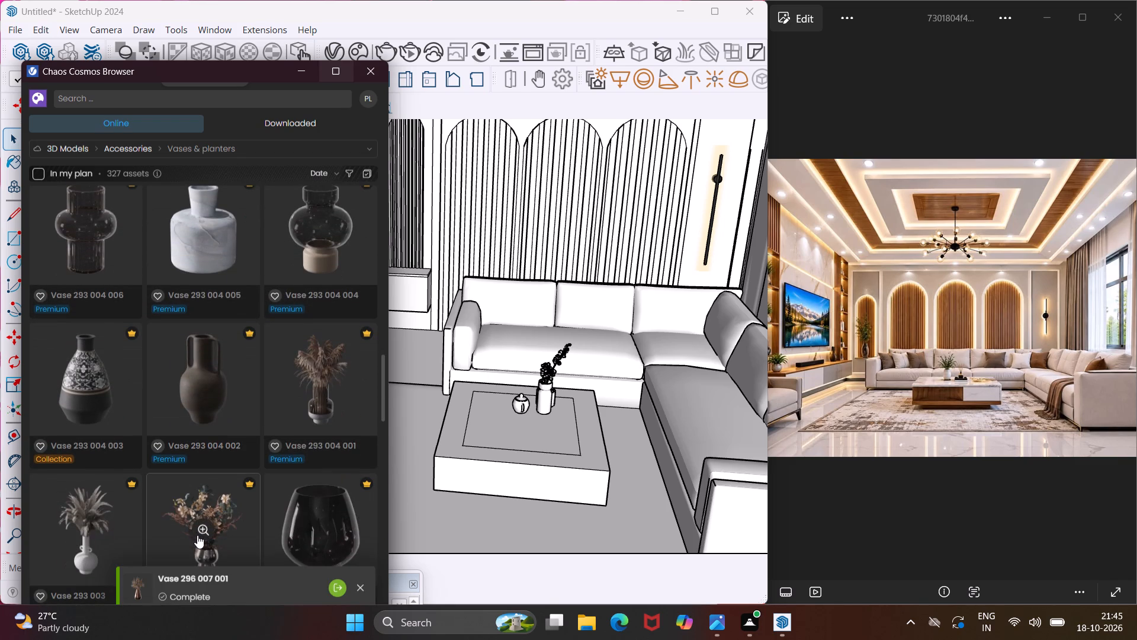
{"action": "scroll", "coordinate": [197, 535], "scroll_direction": "down", "scroll_amount": 8}
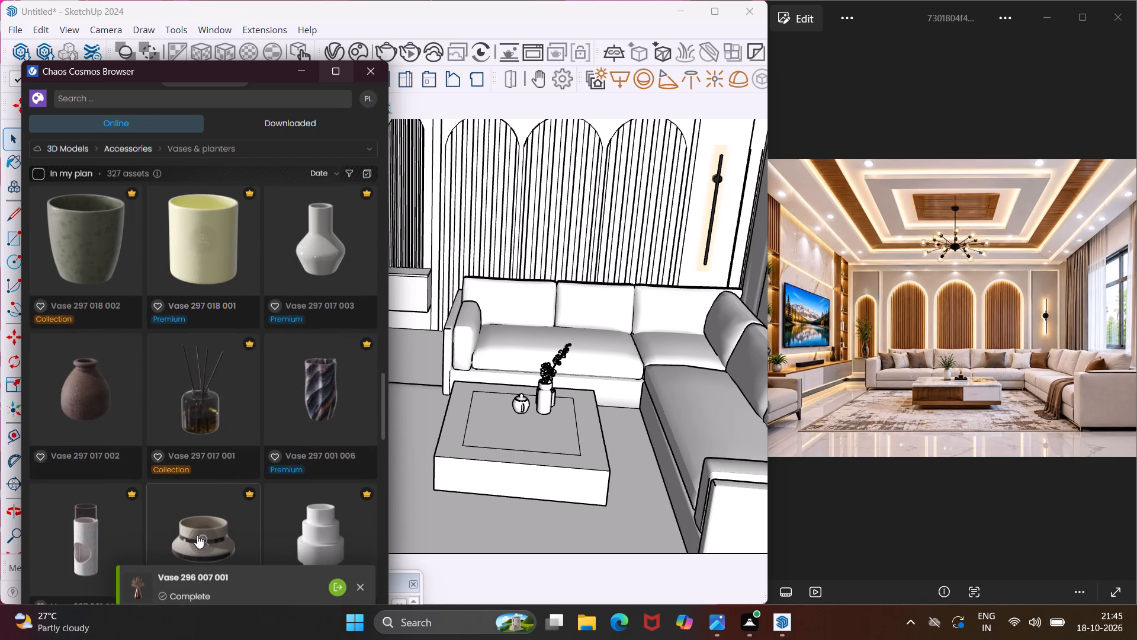
{"action": "scroll", "coordinate": [197, 535], "scroll_direction": "down", "scroll_amount": 8}
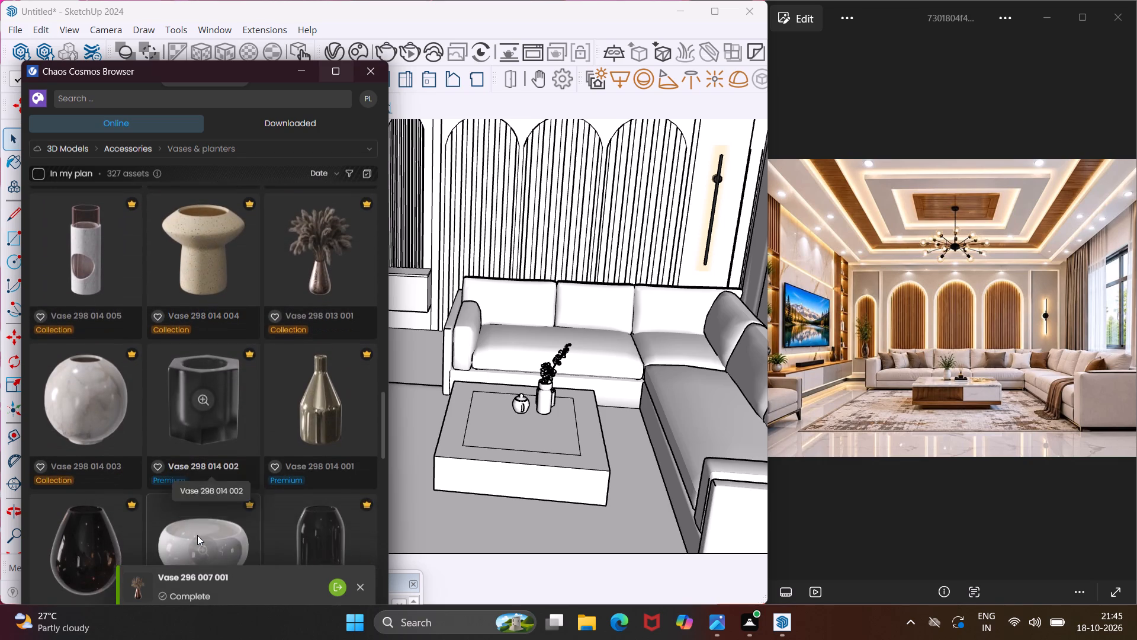
{"action": "scroll", "coordinate": [197, 535], "scroll_direction": "down", "scroll_amount": 10}
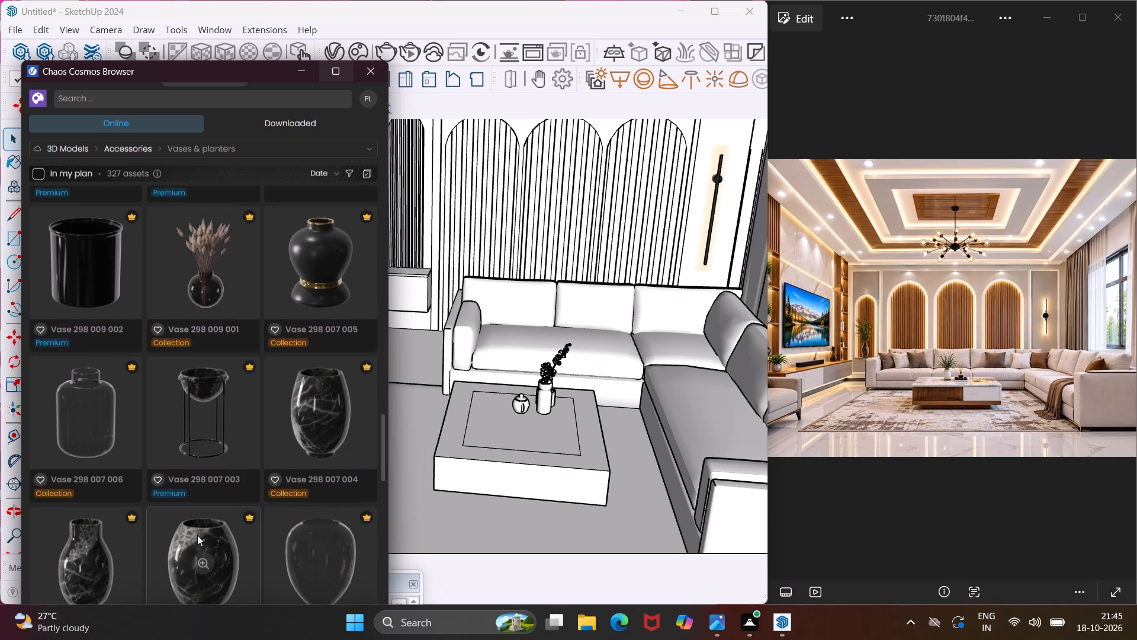
{"action": "scroll", "coordinate": [197, 535], "scroll_direction": "down", "scroll_amount": 11}
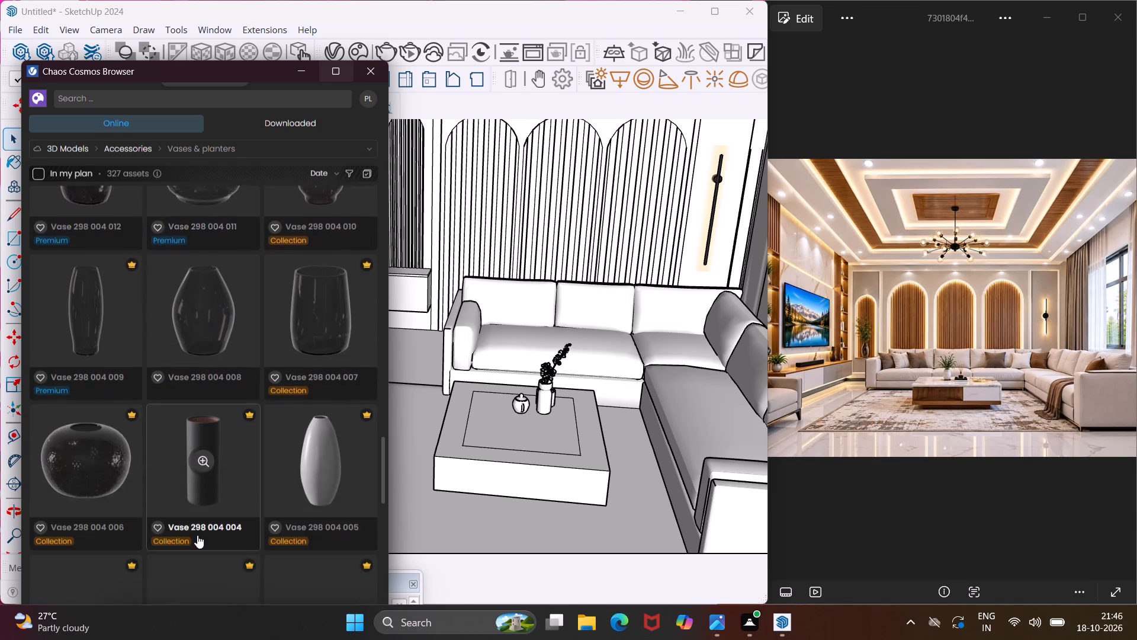
{"action": "scroll", "coordinate": [197, 535], "scroll_direction": "down", "scroll_amount": 4}
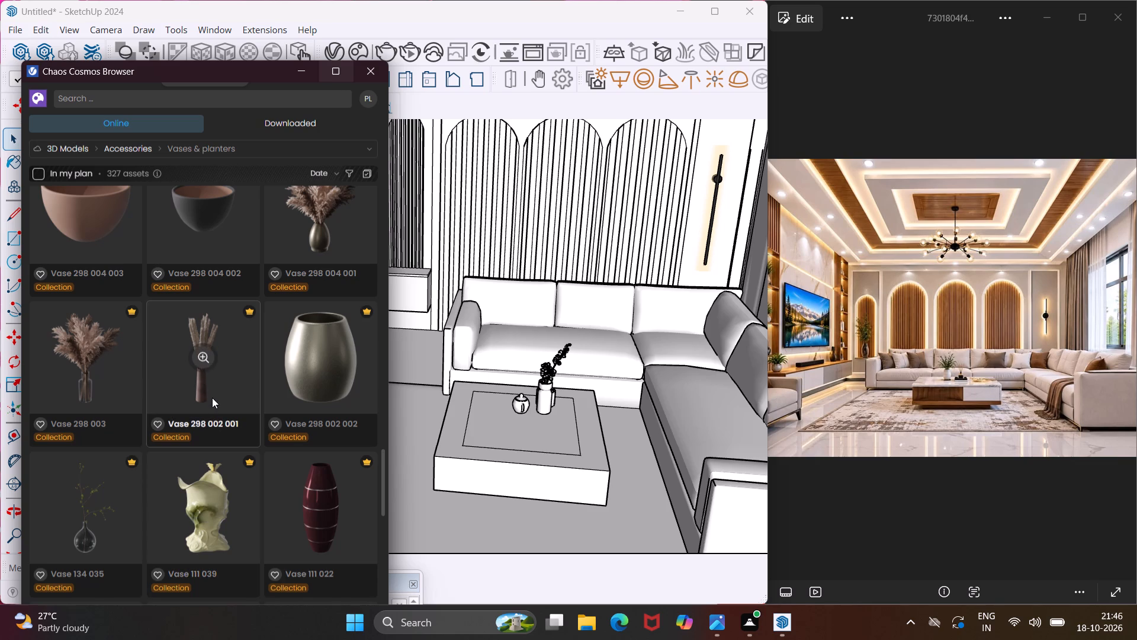
Browse further through the Vases & planters accessories, from the 298 series to the 20 and 65 series, for suitable decor.
{"action": "scroll", "coordinate": [211, 397], "scroll_direction": "up", "scroll_amount": 2}
{"action": "scroll", "coordinate": [154, 479], "scroll_direction": "down", "scroll_amount": 4}
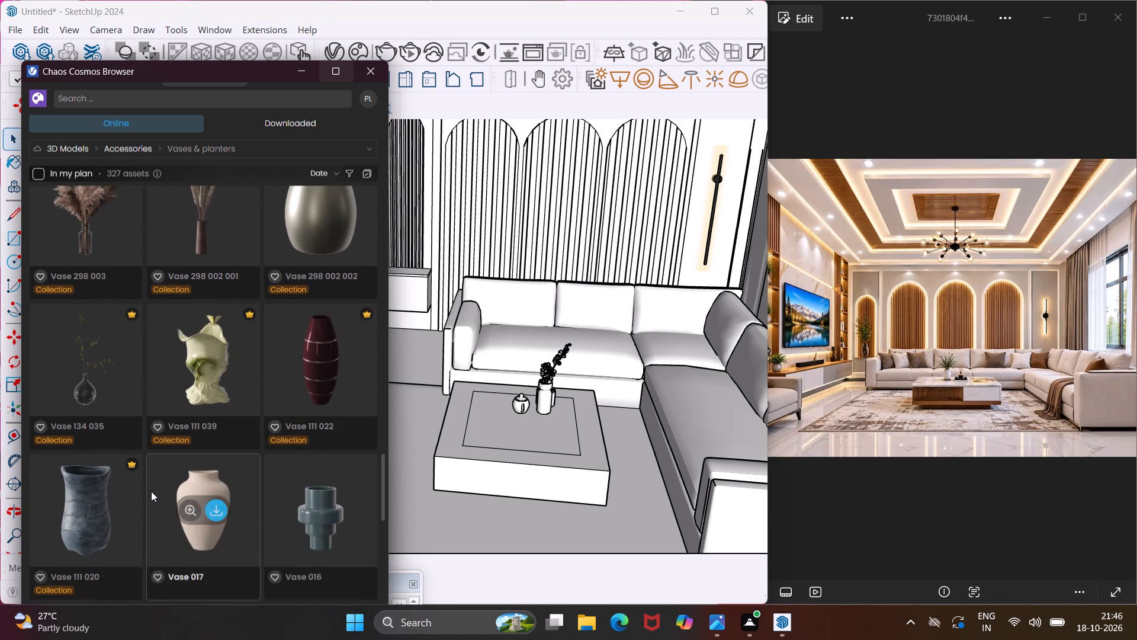
{"action": "scroll", "coordinate": [151, 491], "scroll_direction": "down", "scroll_amount": 7}
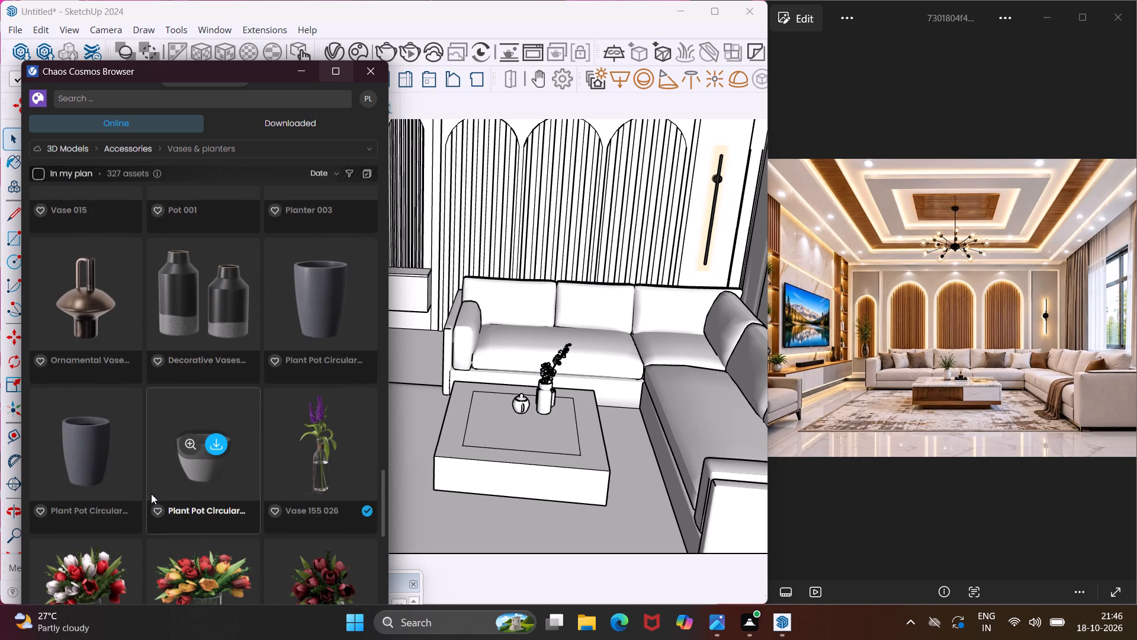
{"action": "scroll", "coordinate": [151, 494], "scroll_direction": "down", "scroll_amount": 3}
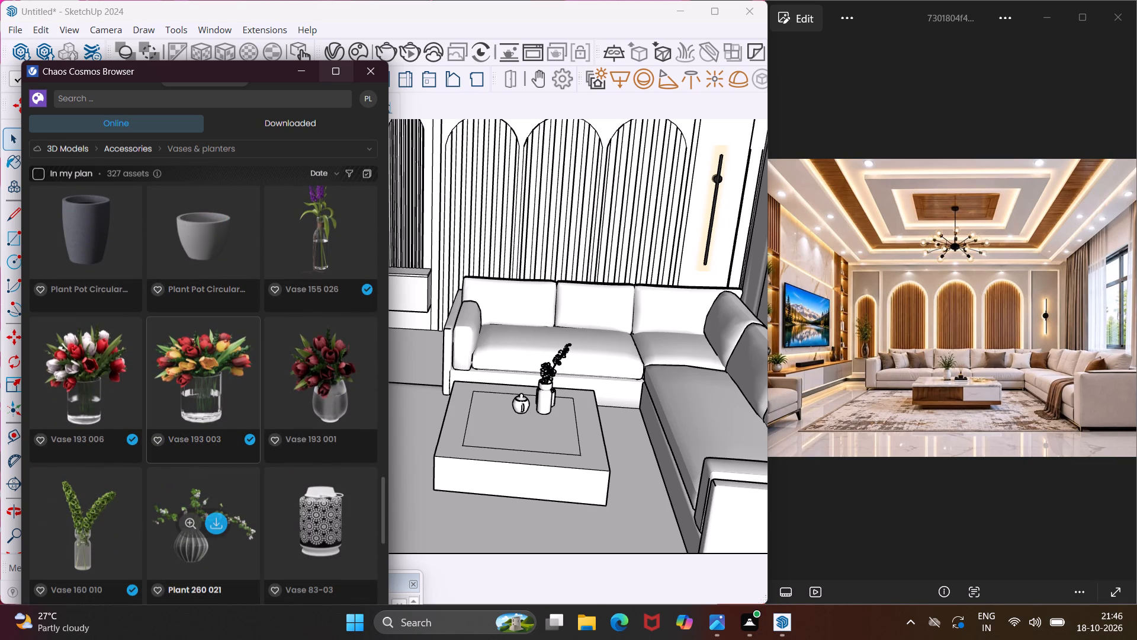
{"action": "scroll", "coordinate": [195, 424], "scroll_direction": "up", "scroll_amount": 2}
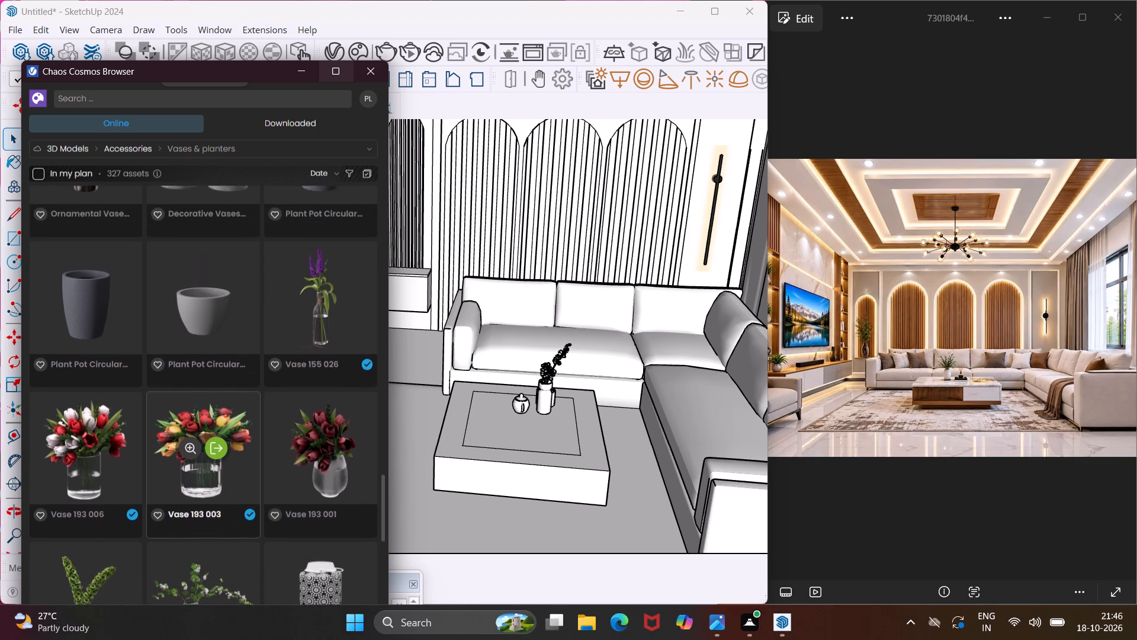
{"action": "scroll", "coordinate": [195, 424], "scroll_direction": "down", "scroll_amount": 10}
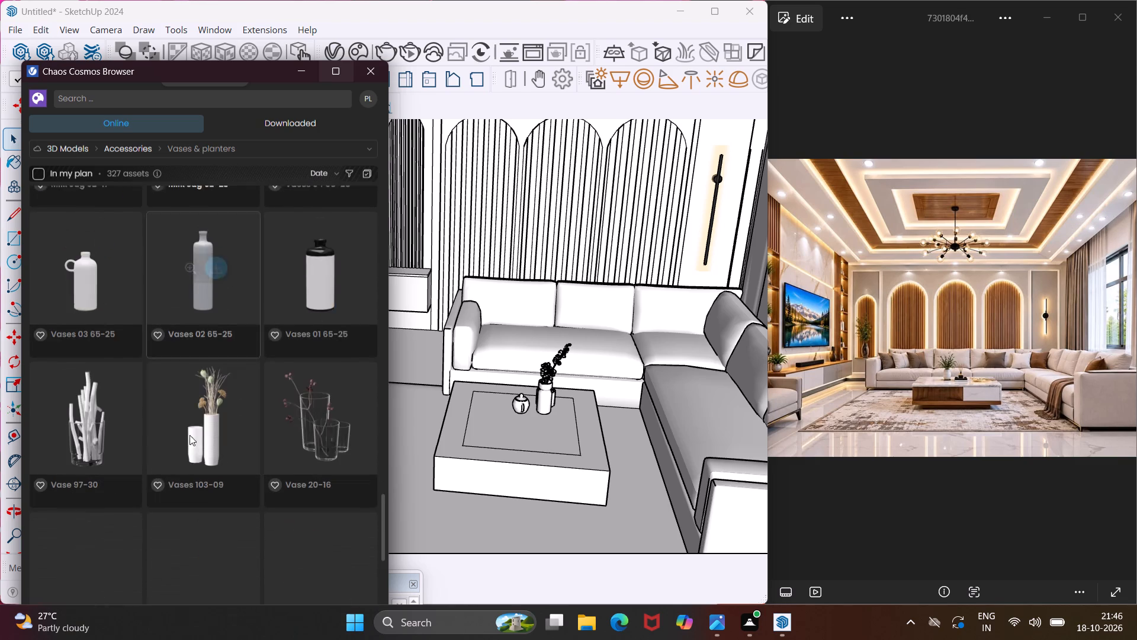
{"action": "scroll", "coordinate": [189, 435], "scroll_direction": "down", "scroll_amount": 4}
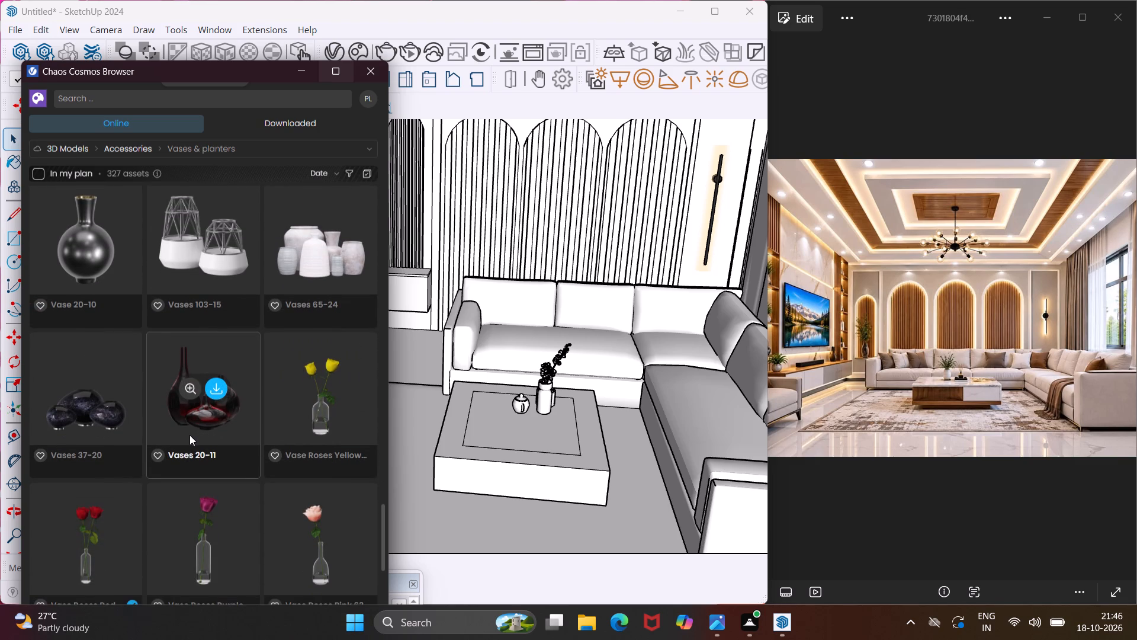
Look through the flower vases and download Vase Flowers 26-02, the white vase with blue flowers.
{"action": "scroll", "coordinate": [189, 435], "scroll_direction": "down", "scroll_amount": 6}
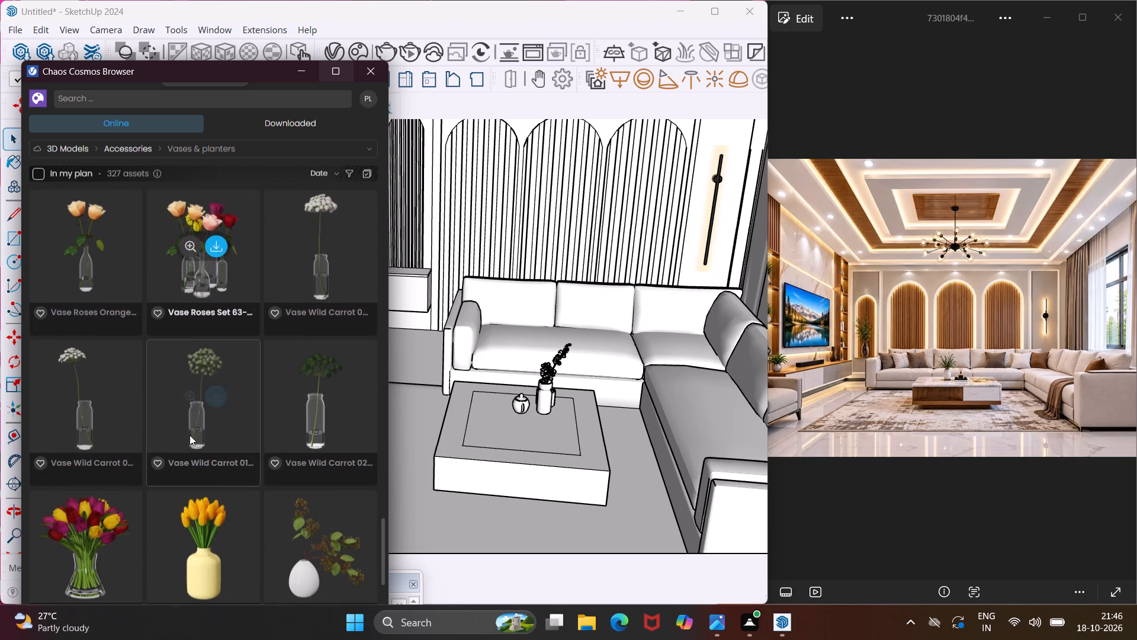
{"action": "scroll", "coordinate": [189, 435], "scroll_direction": "down", "scroll_amount": 3}
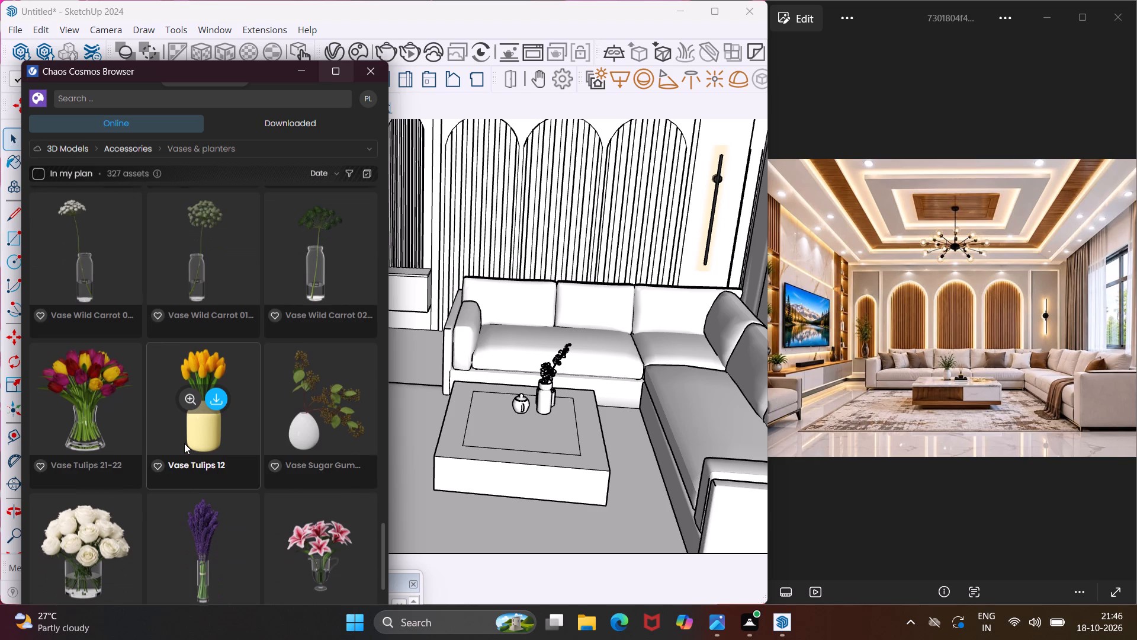
{"action": "scroll", "coordinate": [184, 443], "scroll_direction": "down", "scroll_amount": 5}
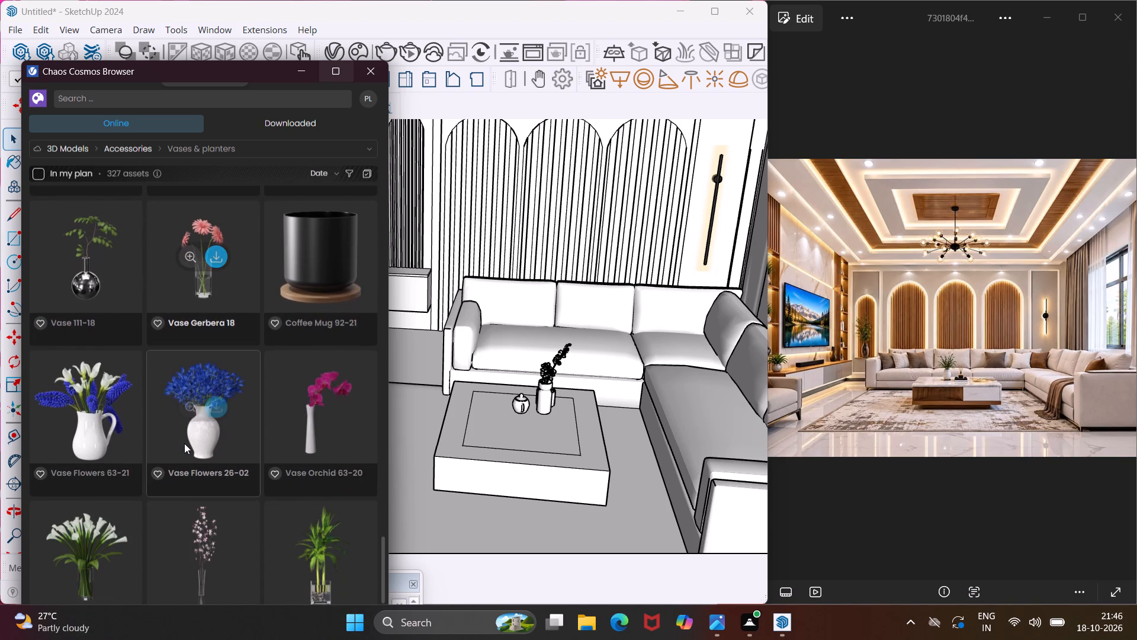
{"action": "left_click", "coordinate": [216, 409]}
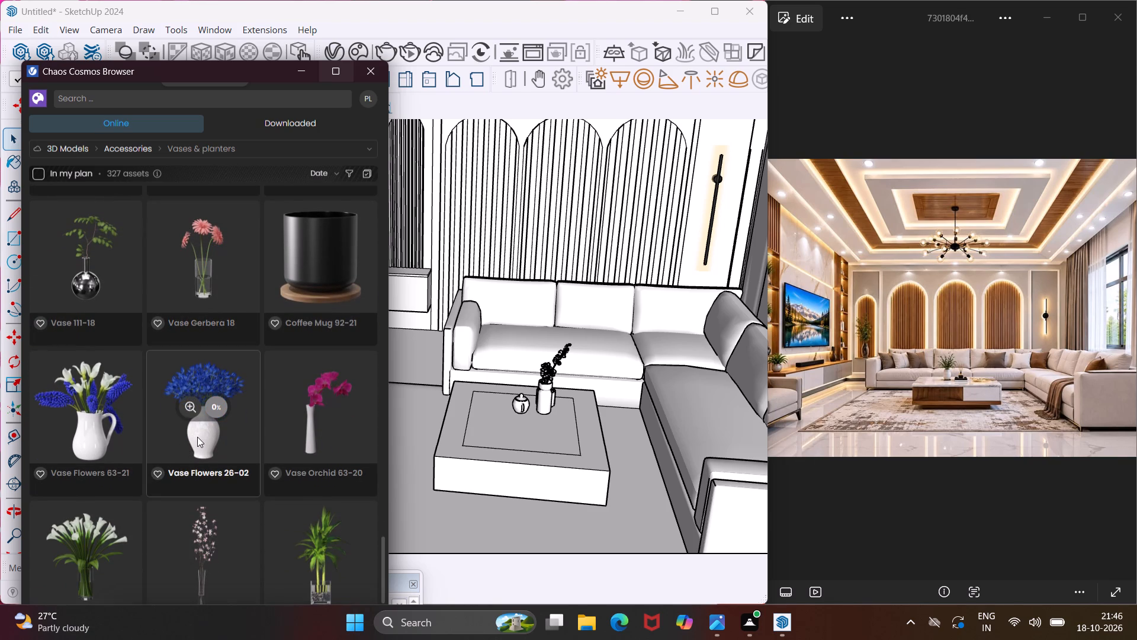
Find Calla Lilies 63-10, the round glass vase with dark red lilies, and download it.
{"action": "scroll", "coordinate": [197, 437], "scroll_direction": "down", "scroll_amount": 2}
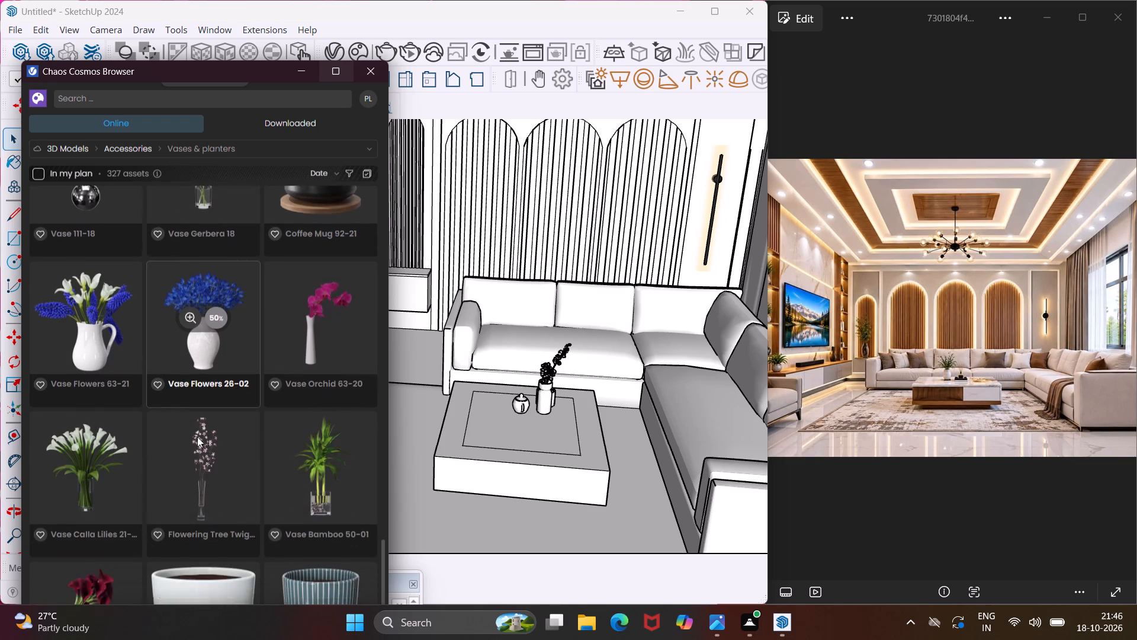
{"action": "scroll", "coordinate": [197, 437], "scroll_direction": "down", "scroll_amount": 3}
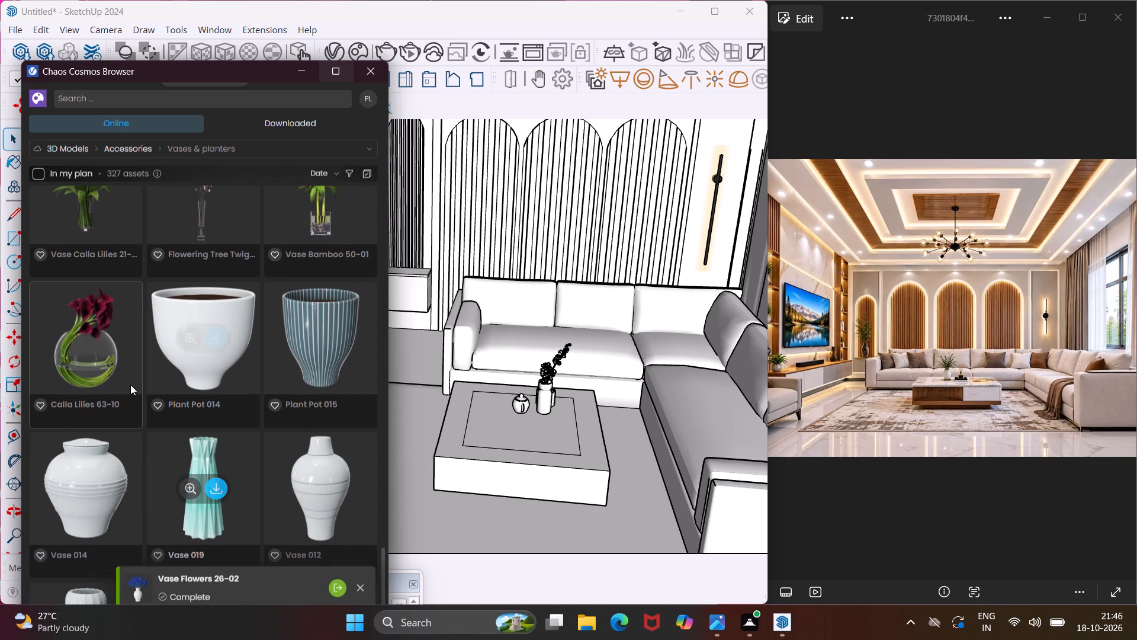
{"action": "left_click", "coordinate": [96, 343]}
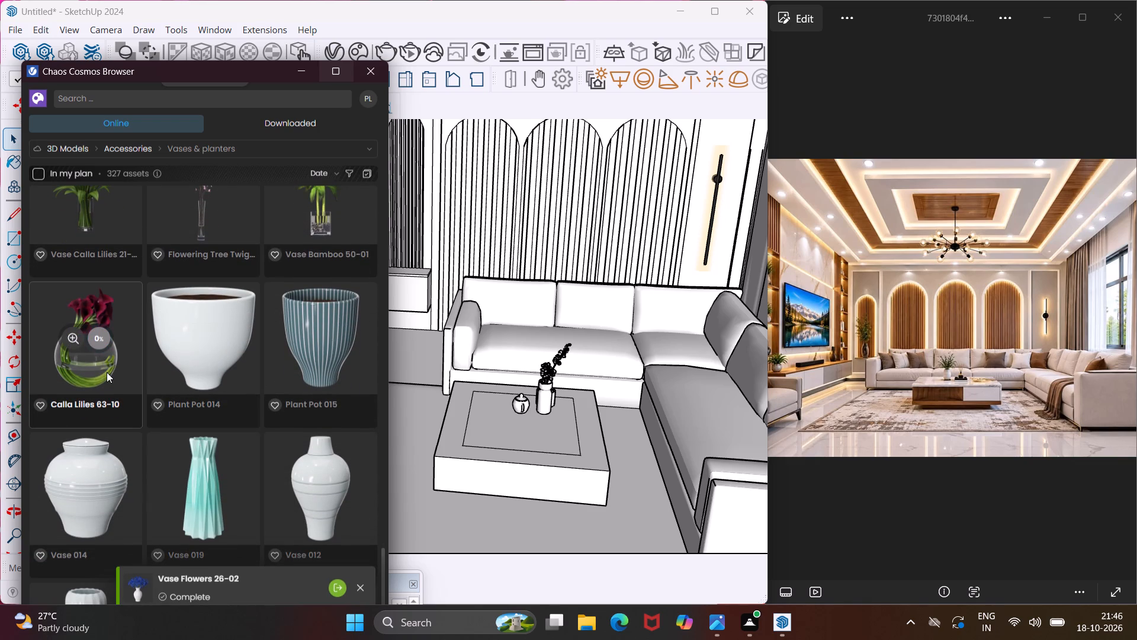
Look through the remaining vases and download Vase 004 with pink flowers and Vase 008 with white flowers.
{"action": "scroll", "coordinate": [107, 372], "scroll_direction": "up", "scroll_amount": 2}
{"action": "scroll", "coordinate": [107, 372], "scroll_direction": "down", "scroll_amount": 3}
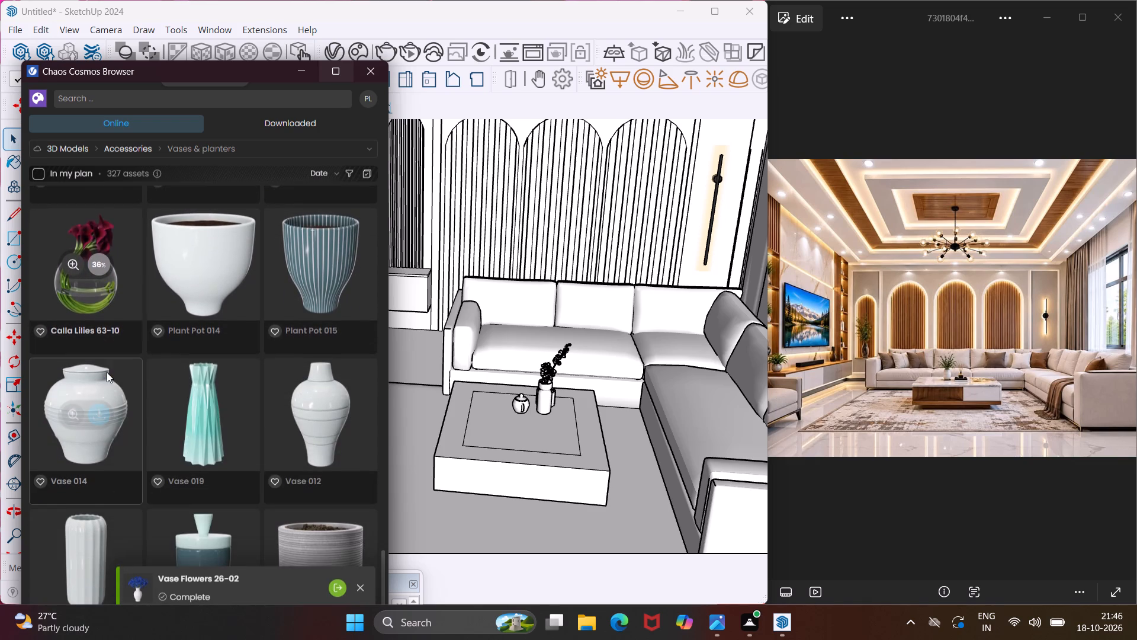
{"action": "scroll", "coordinate": [107, 372], "scroll_direction": "down", "scroll_amount": 9}
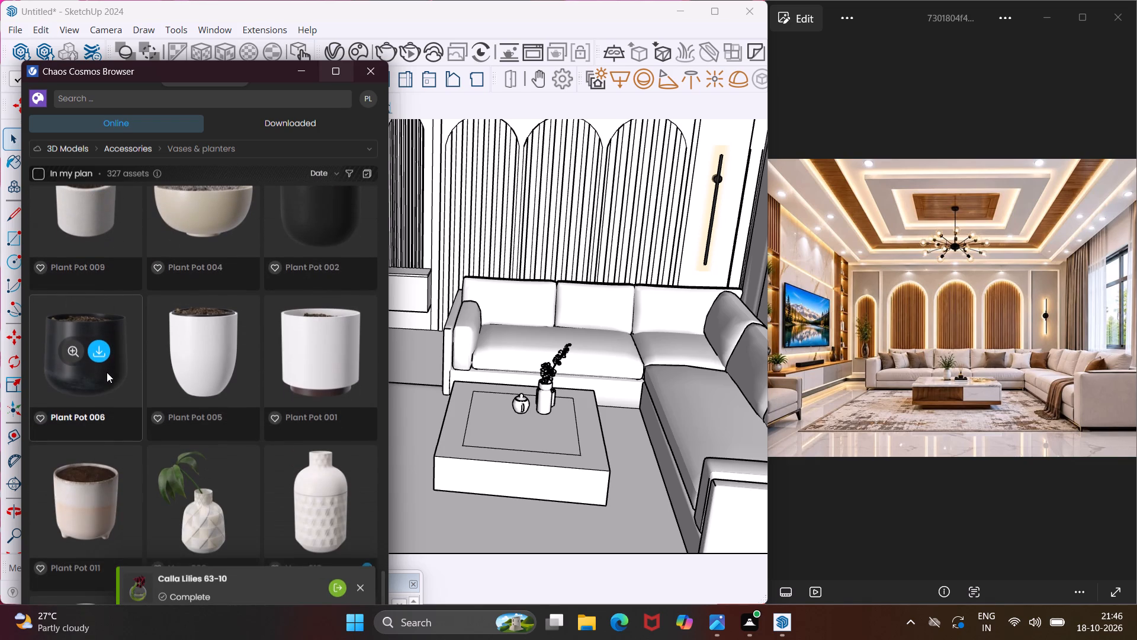
{"action": "scroll", "coordinate": [107, 372], "scroll_direction": "down", "scroll_amount": 4}
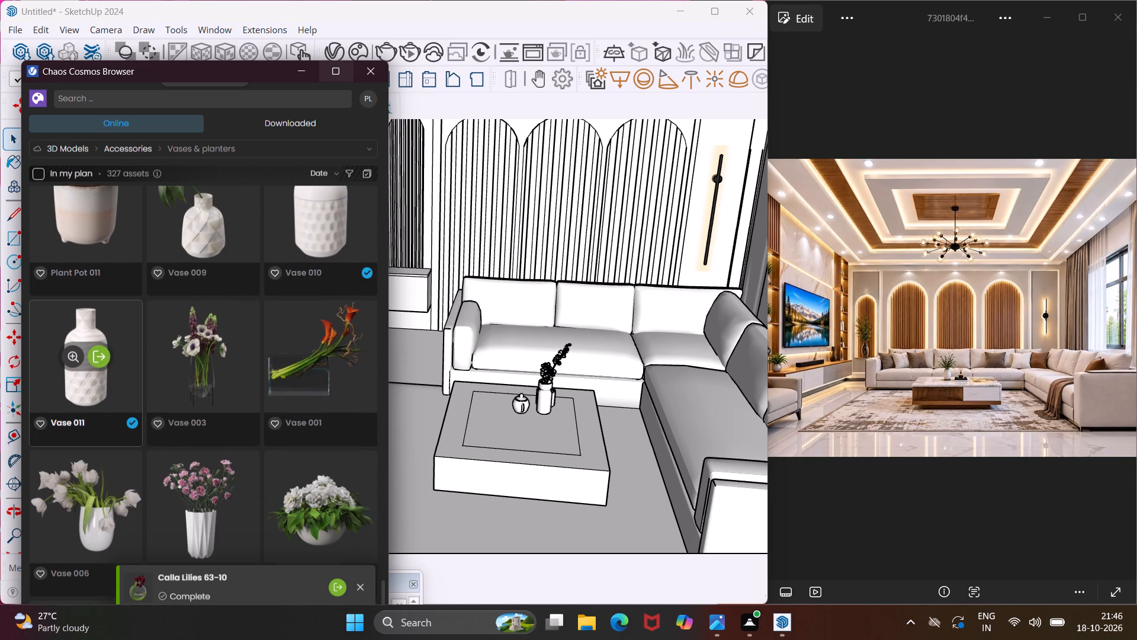
{"action": "scroll", "coordinate": [107, 372], "scroll_direction": "down", "scroll_amount": 2}
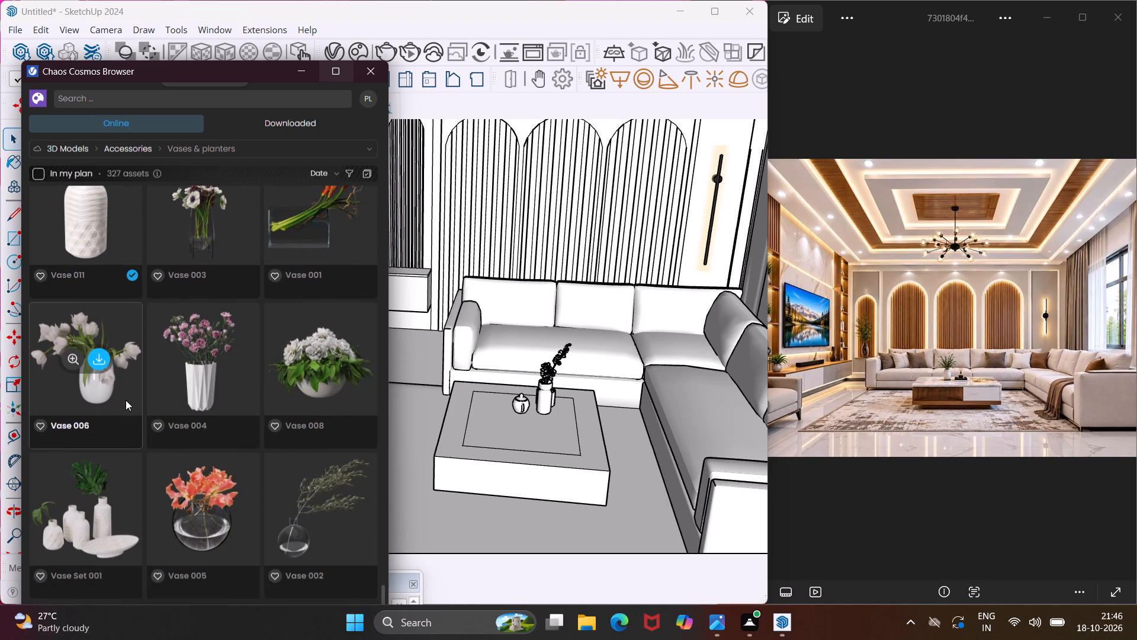
{"action": "scroll", "coordinate": [126, 400], "scroll_direction": "down", "scroll_amount": 3}
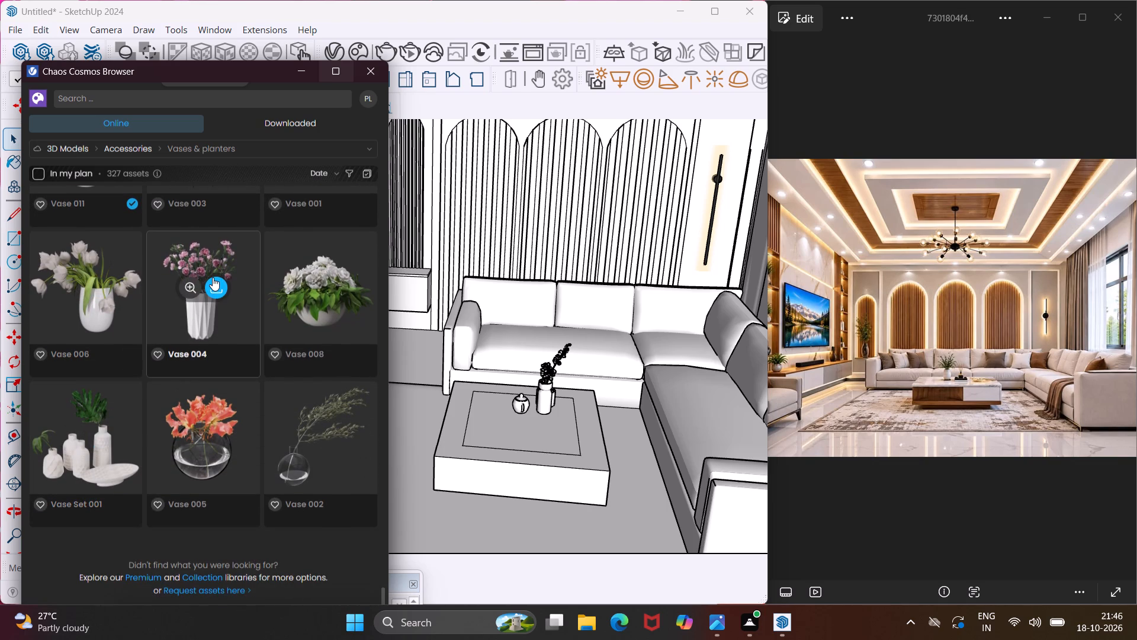
{"action": "left_click", "coordinate": [213, 277]}
{"action": "left_click", "coordinate": [333, 284]}
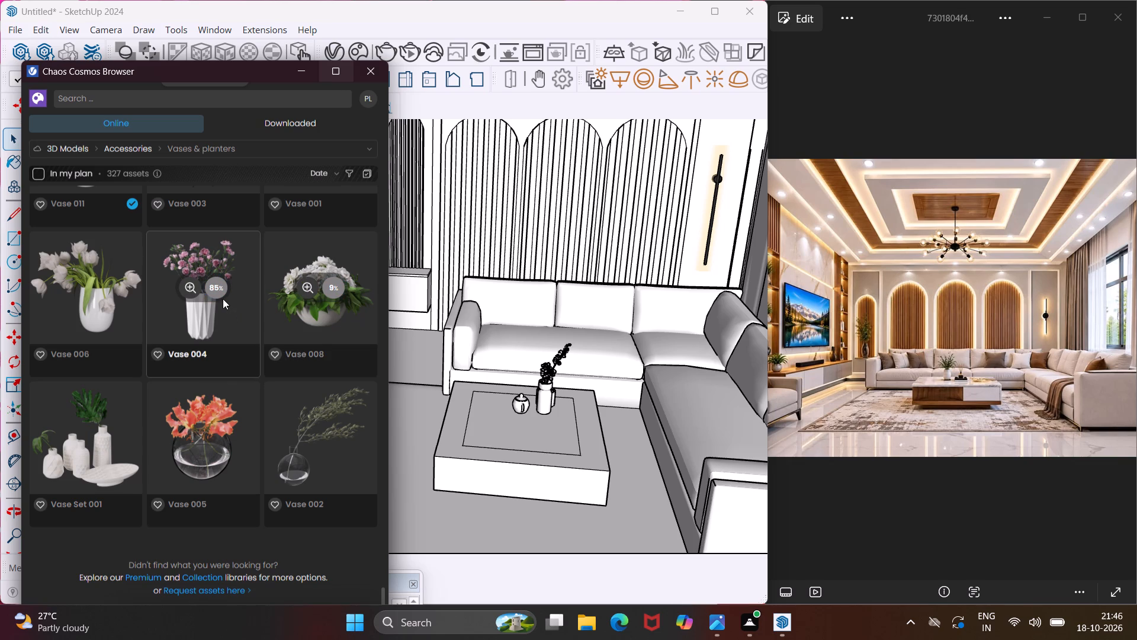
Import Vase 004 and place one on top of the small cabinet below the narrow arched panel beside the TV wall.
{"action": "scroll", "coordinate": [223, 299], "scroll_direction": "up", "scroll_amount": 2}
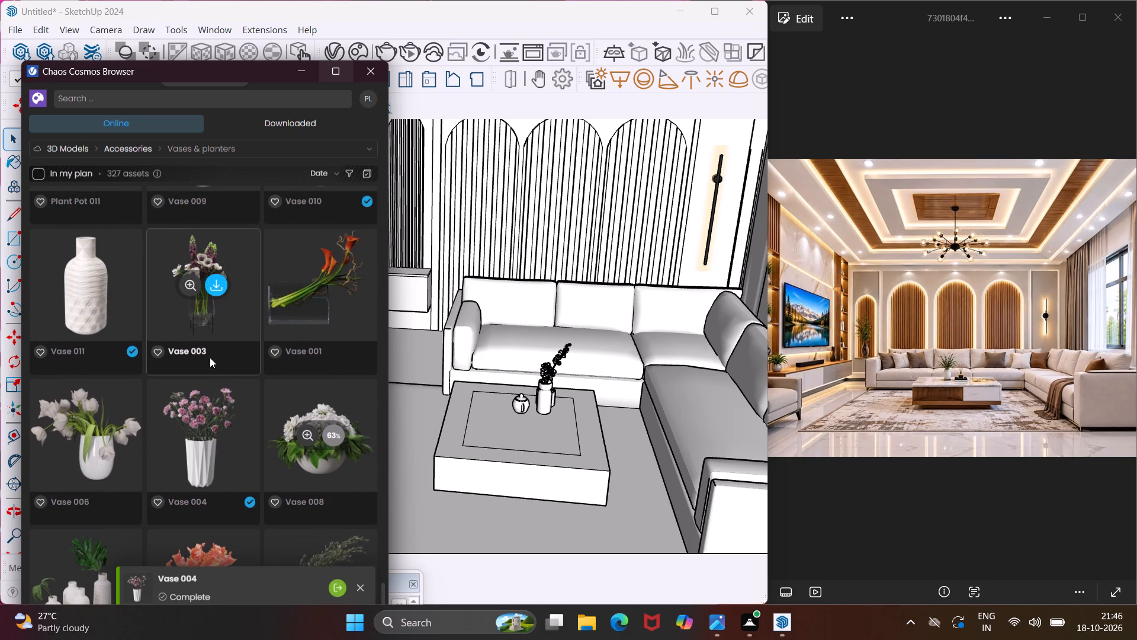
{"action": "left_click", "coordinate": [212, 434]}
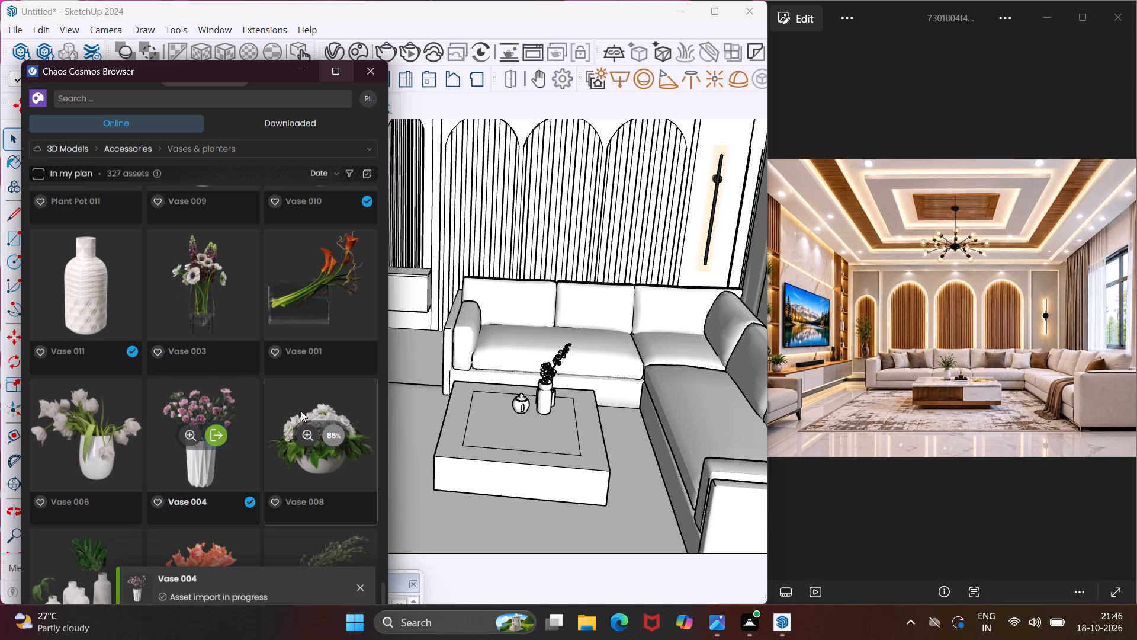
{"action": "middle_click_drag", "start_coordinate": [358, 382], "coordinate": [349, 441]}
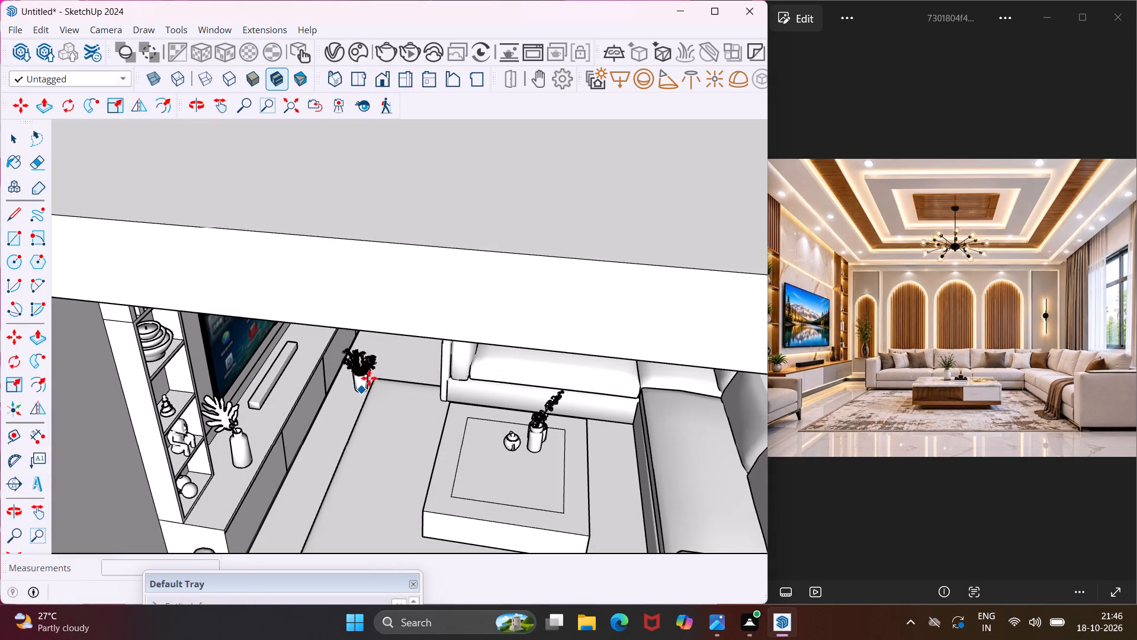
{"action": "middle_click_drag", "start_coordinate": [374, 371], "coordinate": [396, 331]}
{"action": "scroll", "coordinate": [400, 268], "scroll_direction": "up", "scroll_amount": 6}
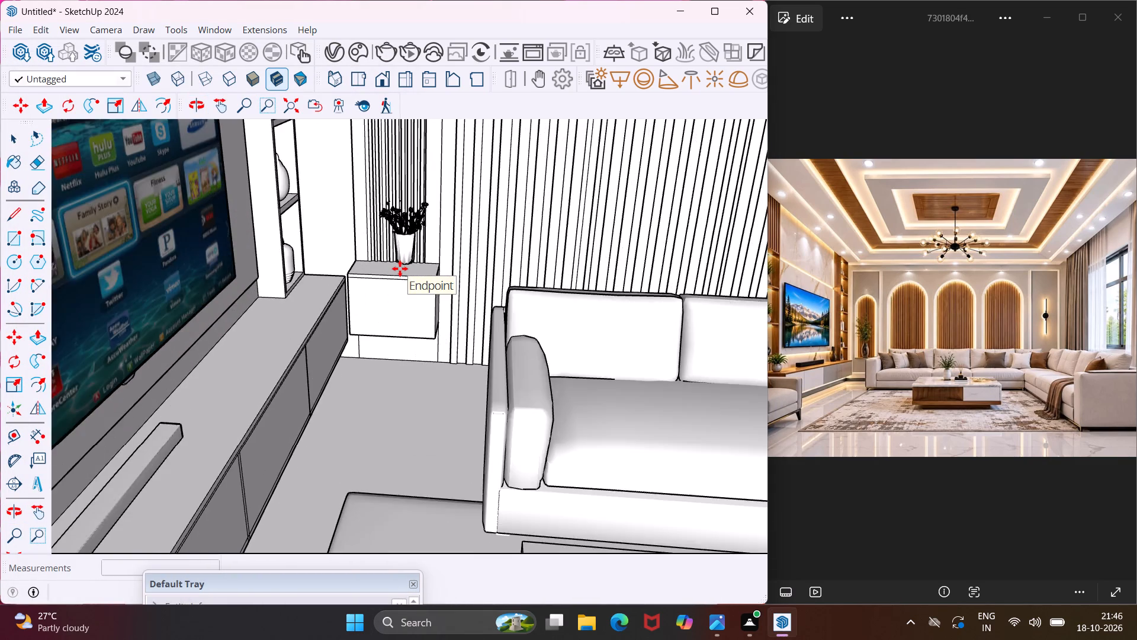
{"action": "scroll", "coordinate": [400, 268], "scroll_direction": "up", "scroll_amount": 7}
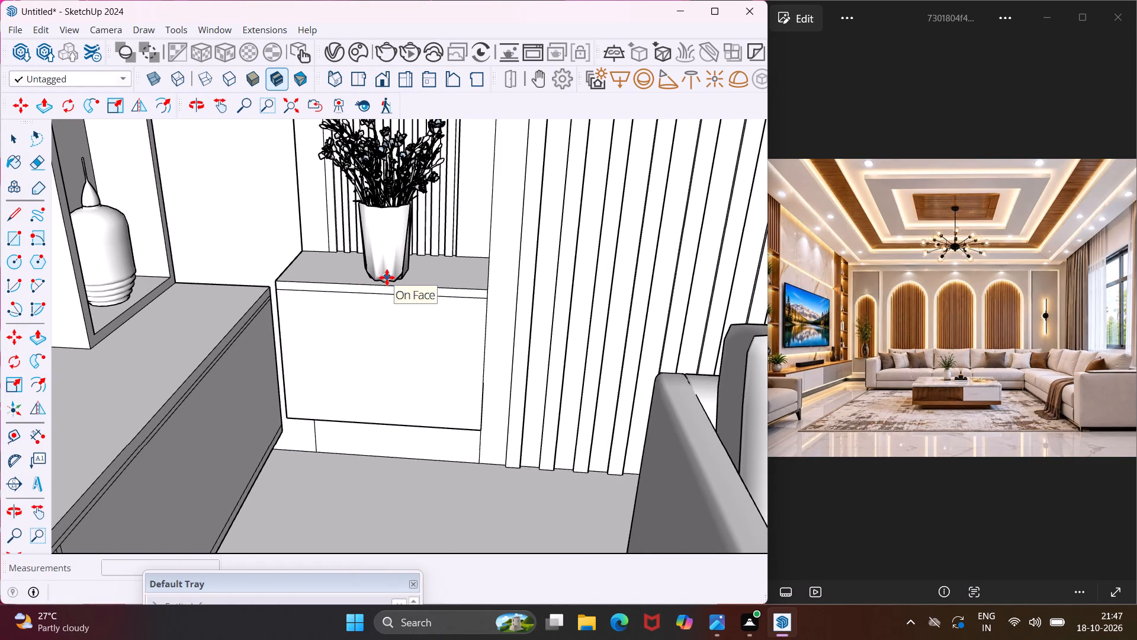
{"action": "left_click", "coordinate": [387, 277]}
{"action": "scroll", "coordinate": [360, 268], "scroll_direction": "down", "scroll_amount": 3}
{"action": "key", "text": "Escape"}
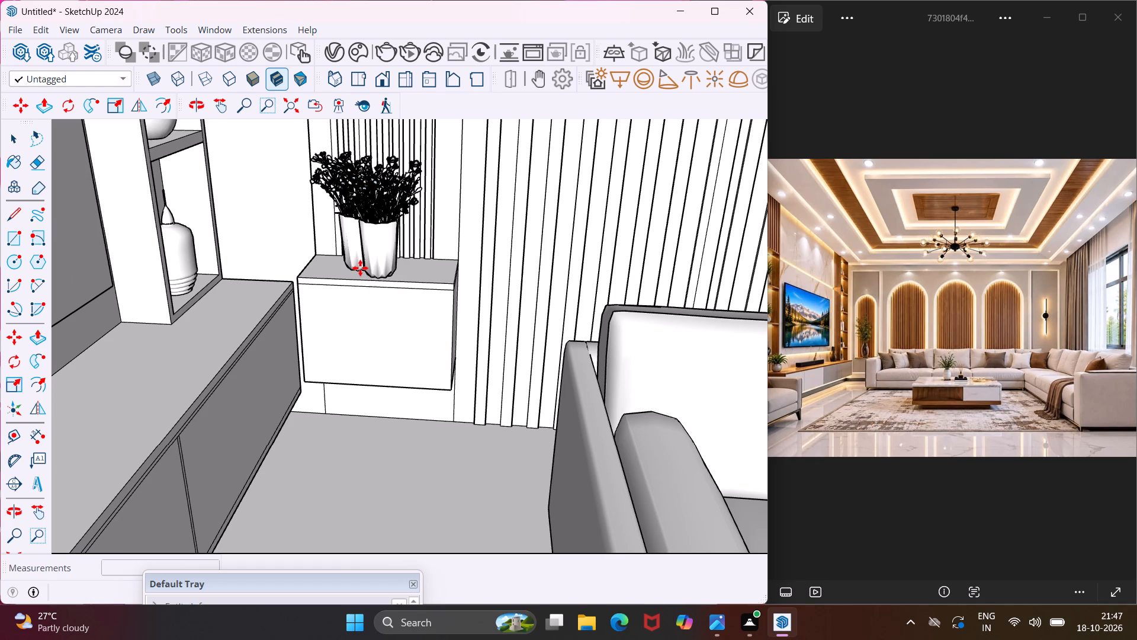
Examine the whole furnished room from the front and compare it with the reference image.
{"action": "scroll", "coordinate": [375, 283], "scroll_direction": "down", "scroll_amount": 10}
{"action": "middle_click_drag", "start_coordinate": [391, 347], "coordinate": [390, 319]}
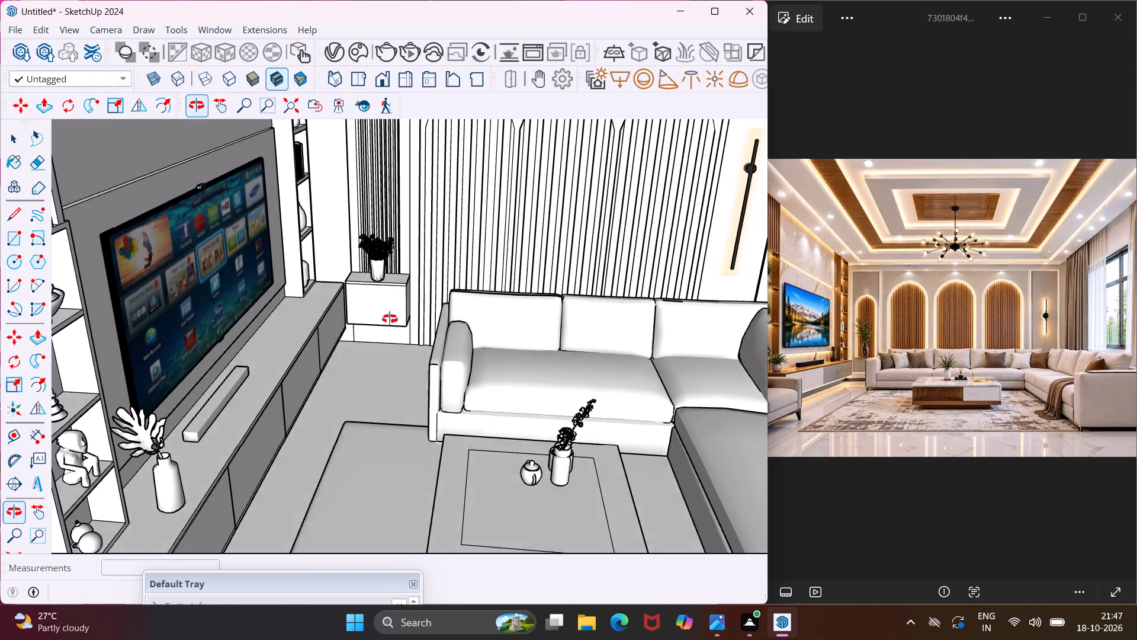
{"action": "middle_click_drag", "start_coordinate": [390, 319], "coordinate": [390, 280]}
{"action": "scroll", "coordinate": [377, 289], "scroll_direction": "down", "scroll_amount": 8}
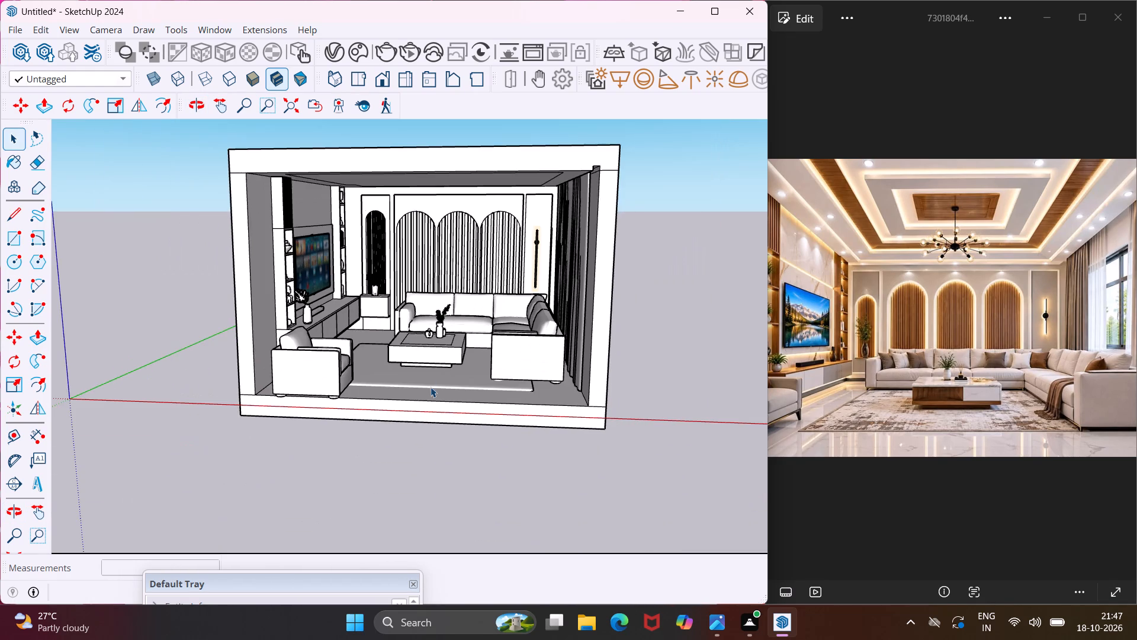
{"action": "scroll", "coordinate": [431, 387], "scroll_direction": "down", "scroll_amount": 1}
{"action": "middle_click_drag", "start_coordinate": [431, 387], "coordinate": [412, 387]}
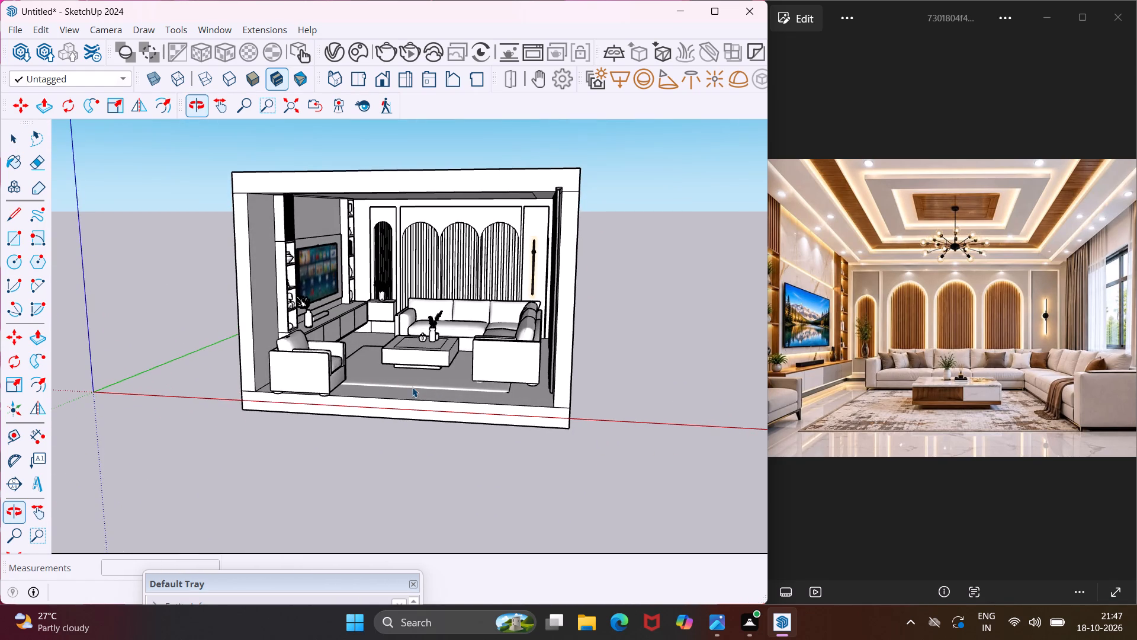
{"action": "middle_click_drag", "start_coordinate": [492, 291], "coordinate": [503, 270]}
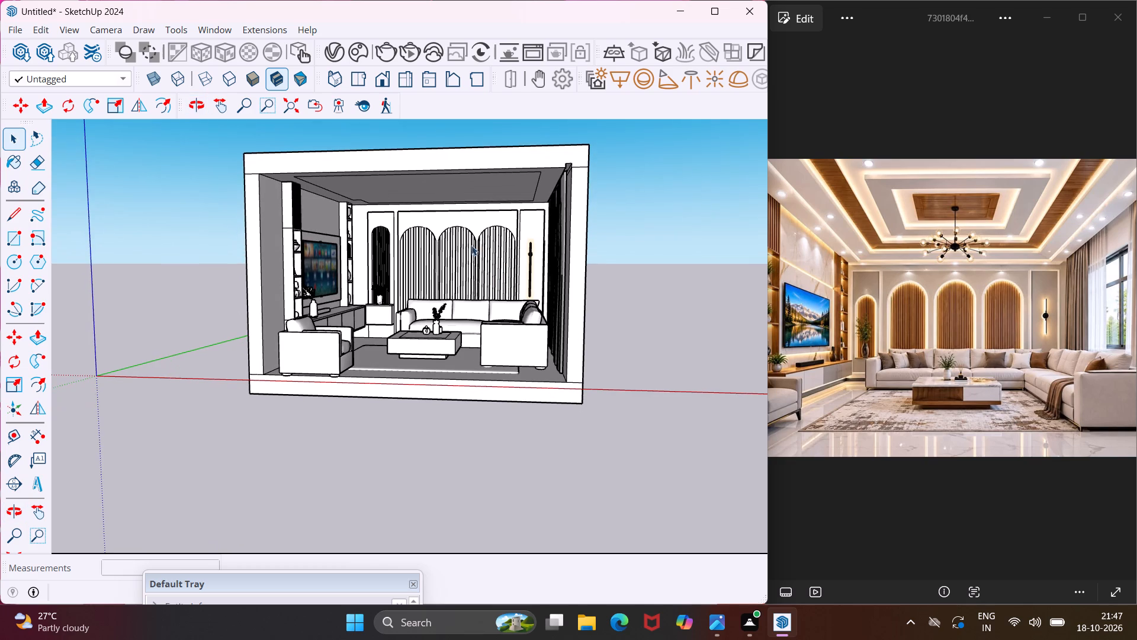
Move the short jog edge of the ceiling outline near the TV-wall corner about 6 7/8" onto the adjoining endpoint, straightening the outline.
{"action": "scroll", "coordinate": [363, 193], "scroll_direction": "up", "scroll_amount": 11}
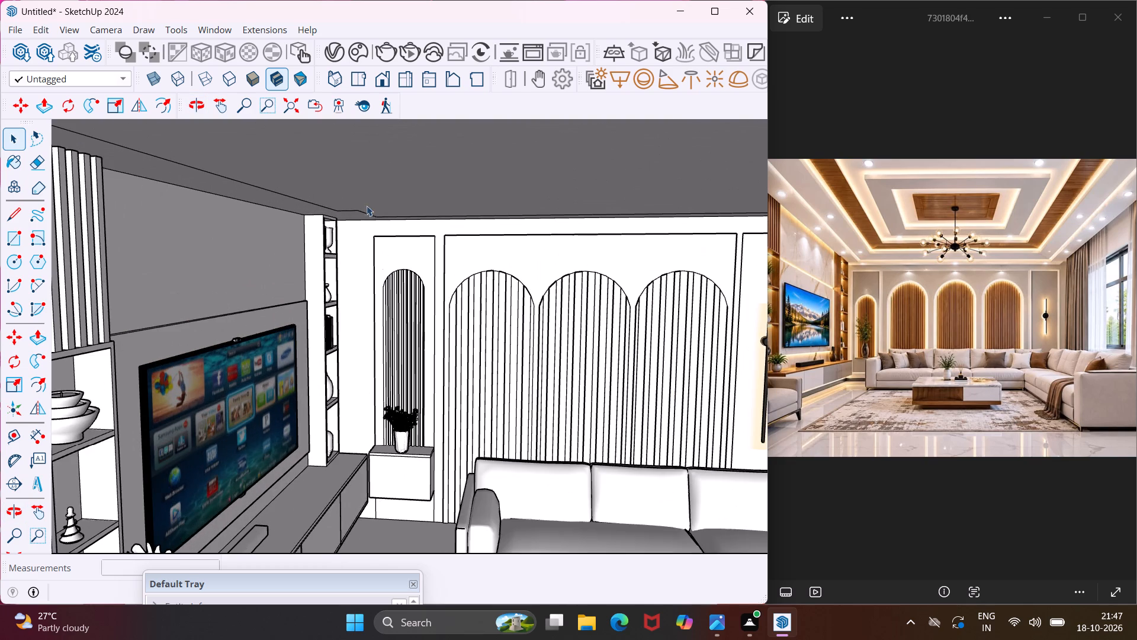
{"action": "middle_click_drag", "start_coordinate": [368, 212], "coordinate": [380, 153]}
{"action": "scroll", "coordinate": [368, 212], "scroll_direction": "up", "scroll_amount": 5}
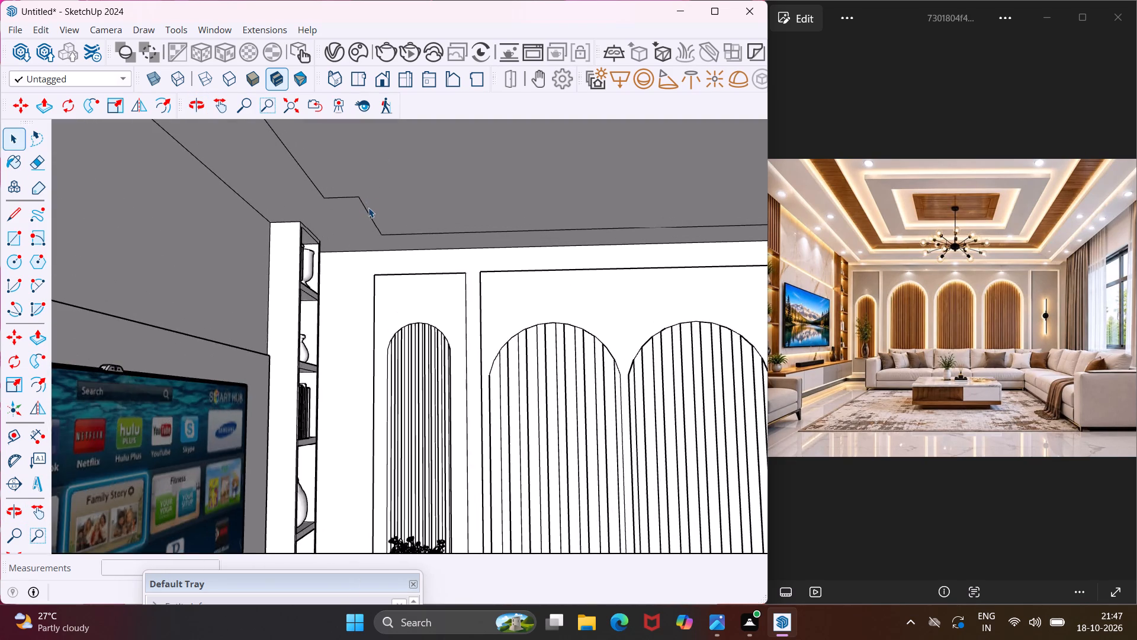
{"action": "scroll", "coordinate": [369, 210], "scroll_direction": "up", "scroll_amount": 4}
{"action": "left_click", "coordinate": [378, 235]}
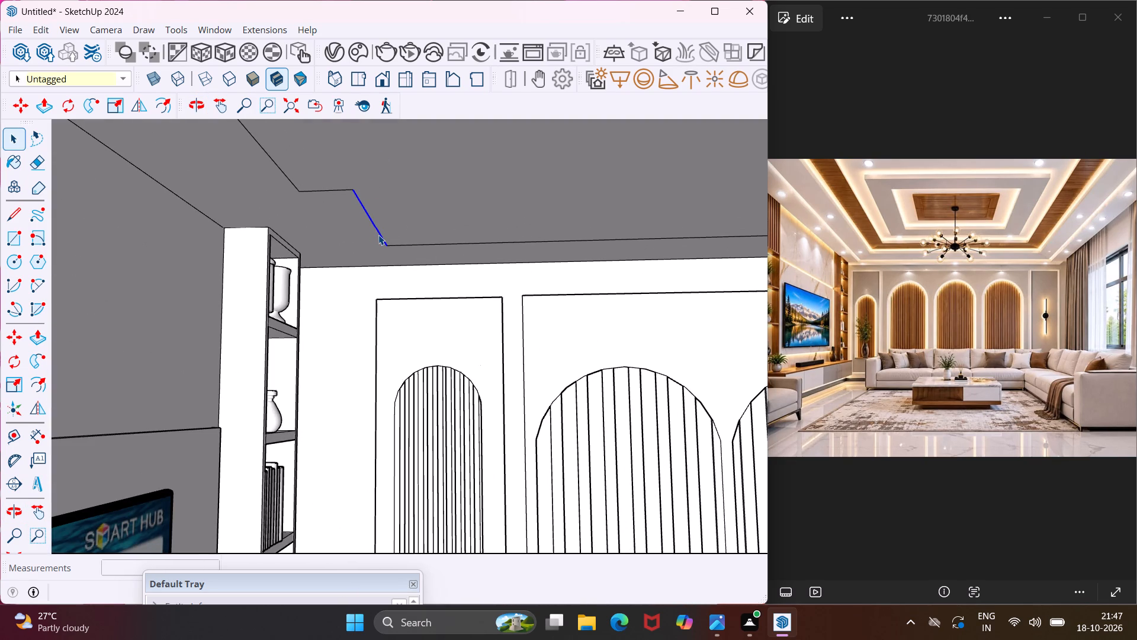
{"action": "key", "text": "m"}
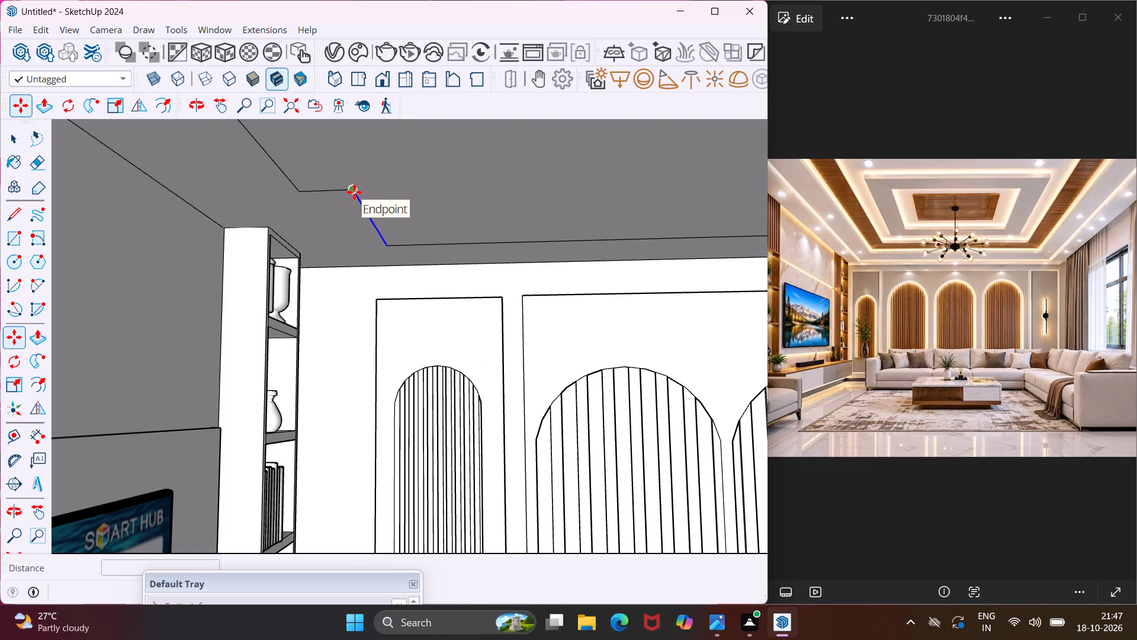
{"action": "left_click", "coordinate": [354, 192]}
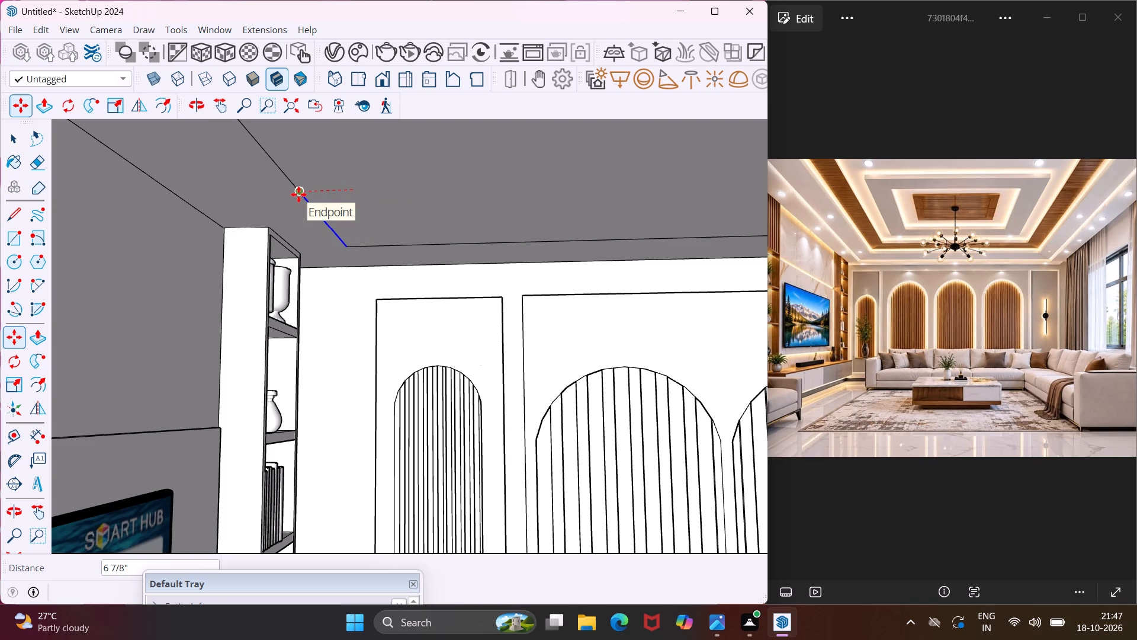
{"action": "left_click", "coordinate": [298, 194]}
{"action": "key", "text": "Escape"}
{"action": "key", "text": "space"}
Offset the rectangular ceiling face inward by about 1' 3" to form the outer false-ceiling band.
{"action": "scroll", "coordinate": [298, 194], "scroll_direction": "down", "scroll_amount": 3}
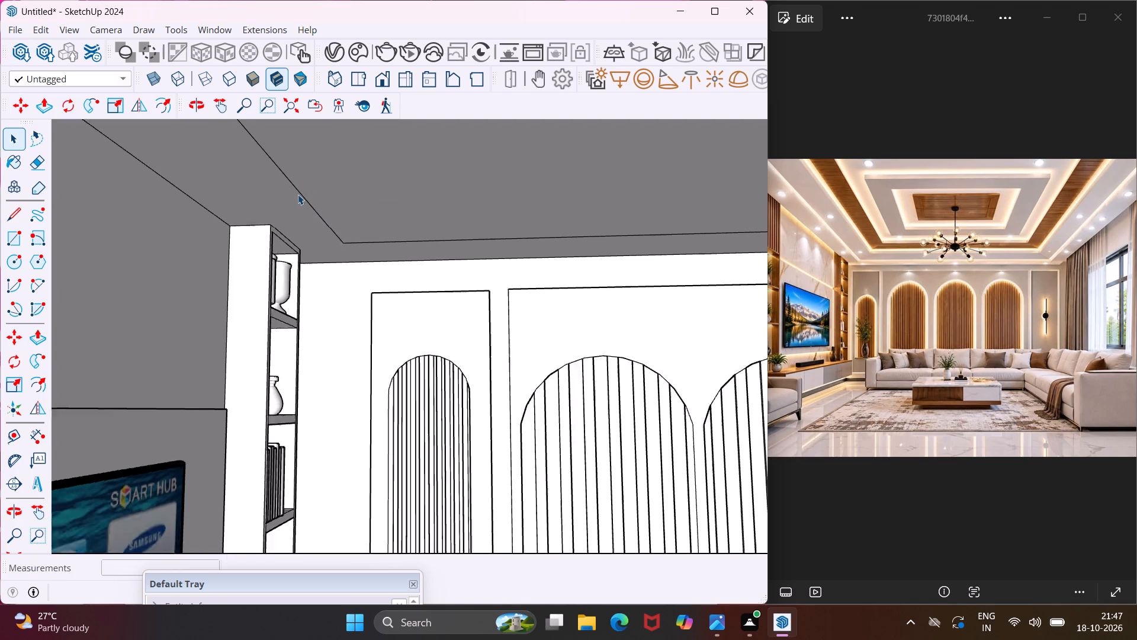
{"action": "scroll", "coordinate": [298, 194], "scroll_direction": "down", "scroll_amount": 15}
{"action": "middle_click_drag", "start_coordinate": [354, 177], "coordinate": [363, 207]}
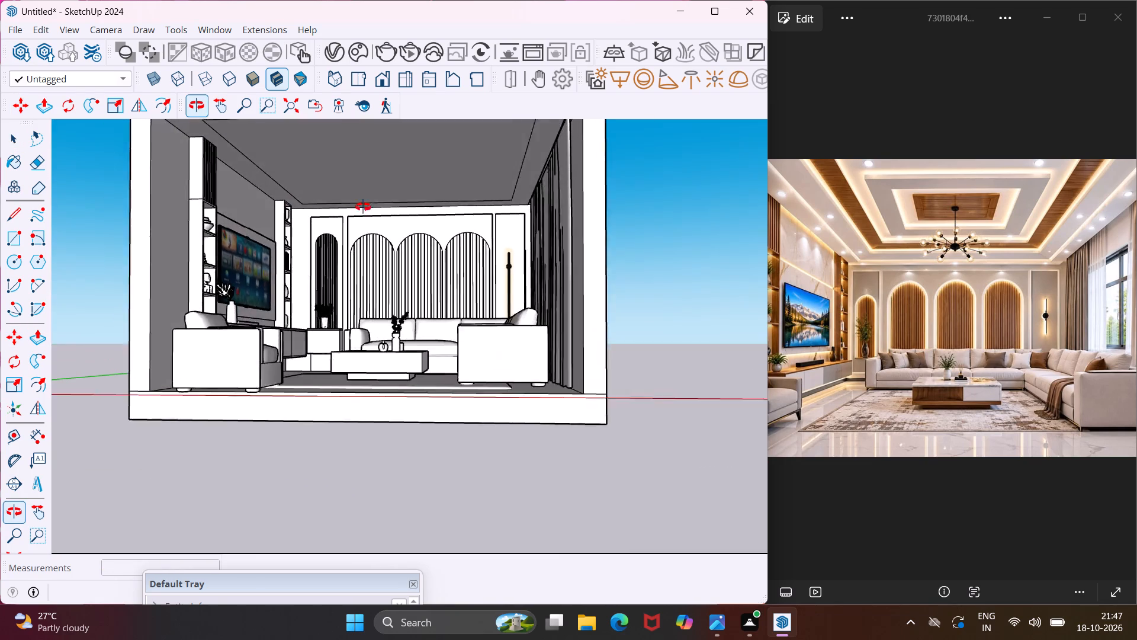
{"action": "middle_click_drag", "start_coordinate": [363, 207], "coordinate": [369, 216]}
{"action": "left_click", "coordinate": [371, 188]}
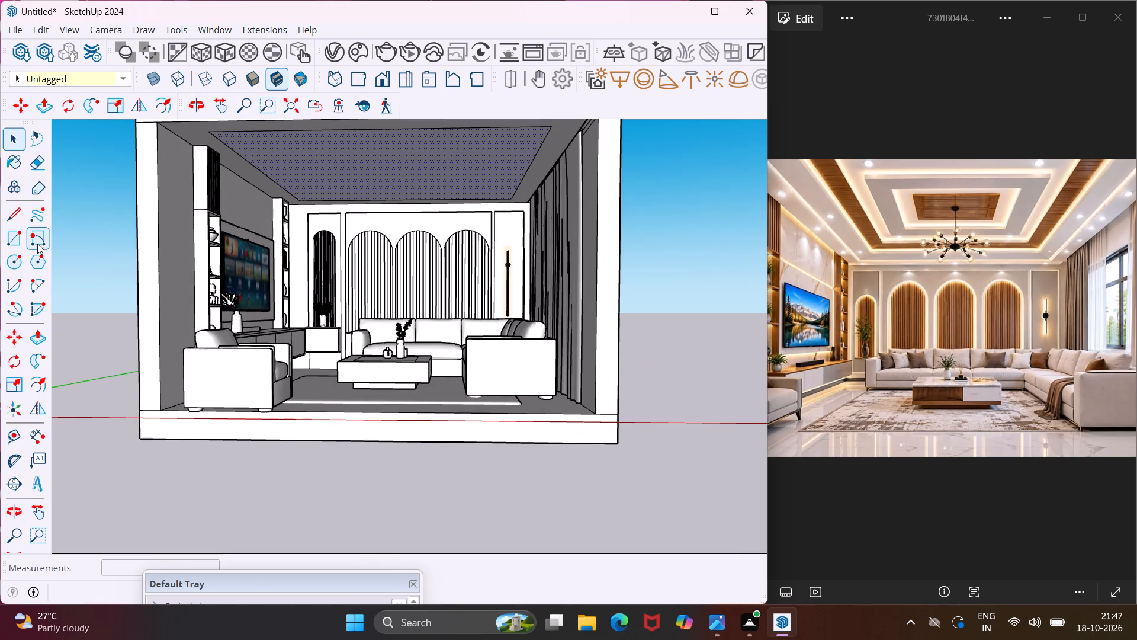
{"action": "left_click", "coordinate": [28, 386]}
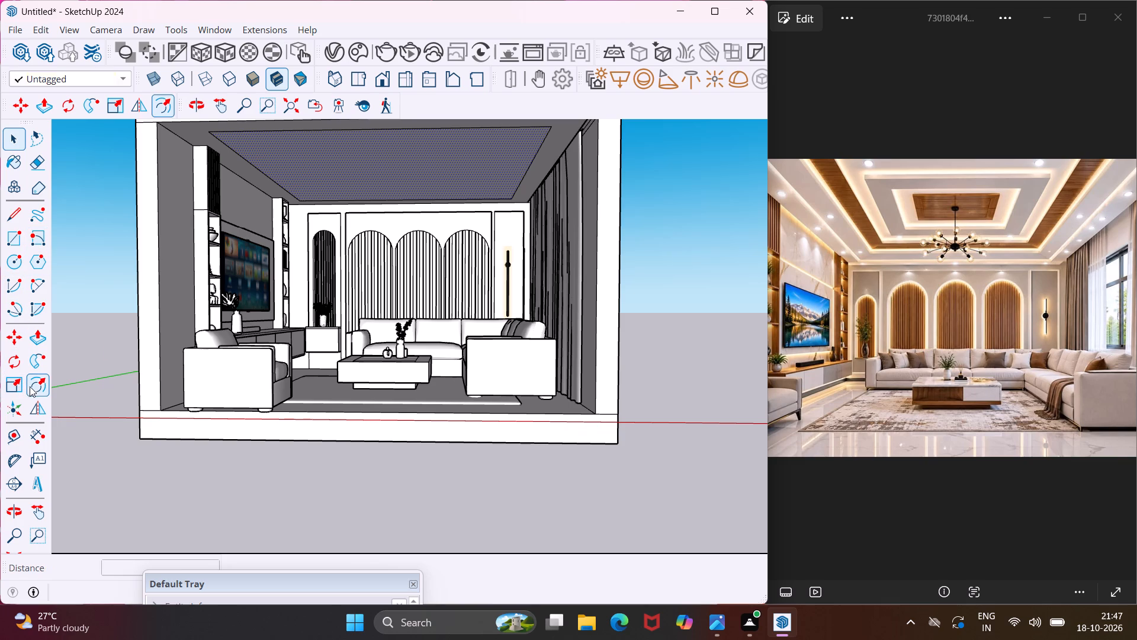
{"action": "scroll", "coordinate": [274, 146], "scroll_direction": "up", "scroll_amount": 8}
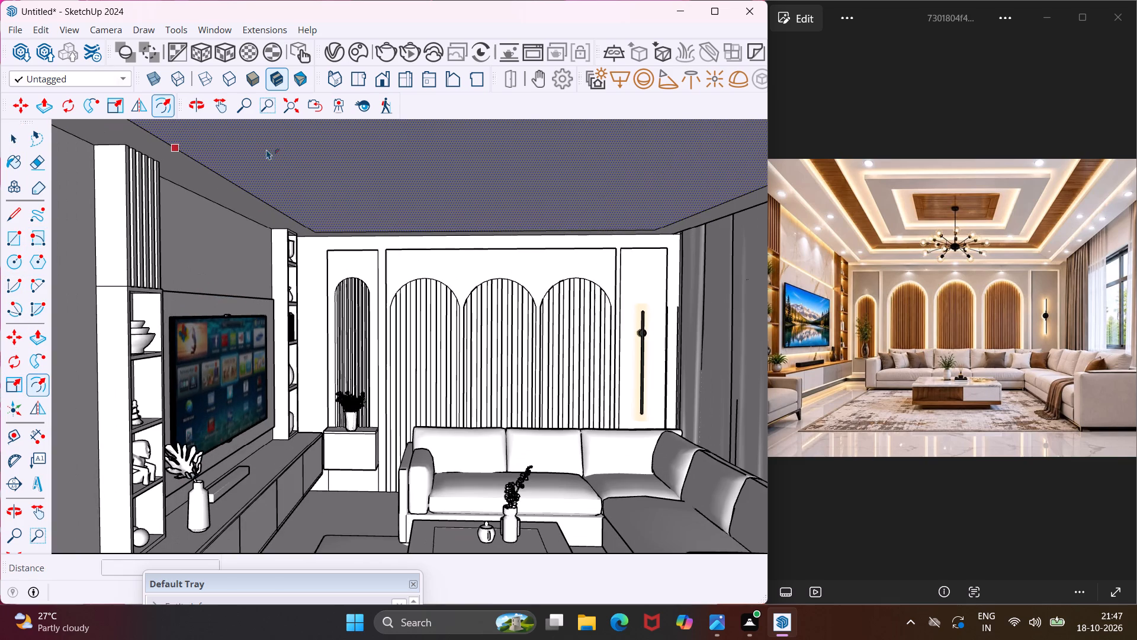
{"action": "left_click", "coordinate": [247, 156]}
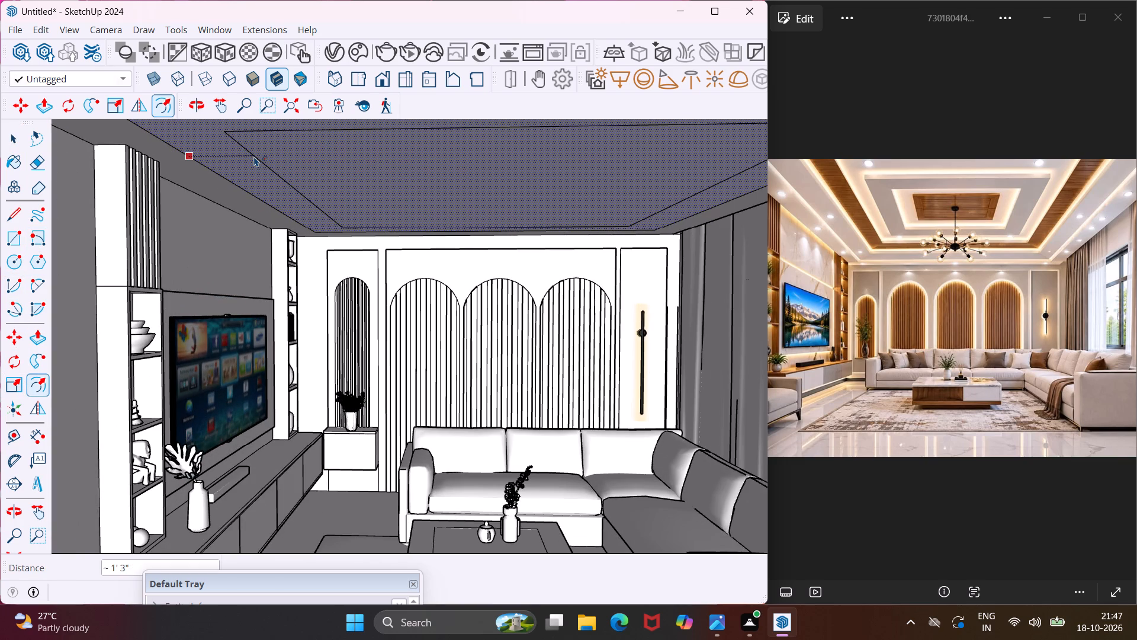
{"action": "left_click", "coordinate": [254, 156]}
{"action": "middle_click_drag", "start_coordinate": [254, 156], "coordinate": [231, 142]}
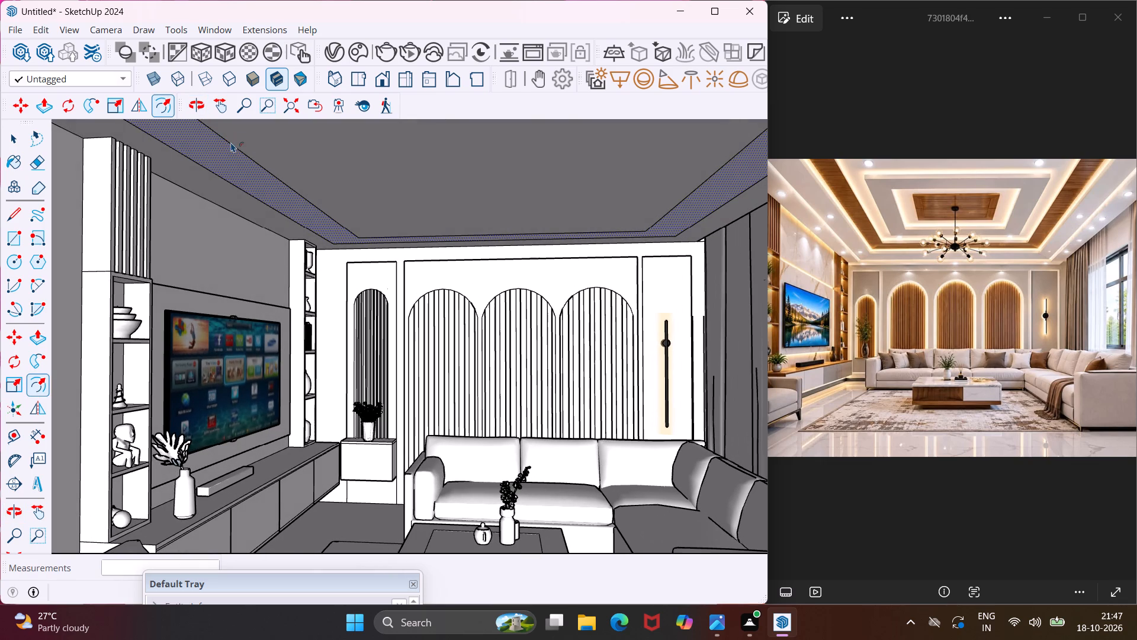
{"action": "scroll", "coordinate": [231, 142], "scroll_direction": "down", "scroll_amount": 5}
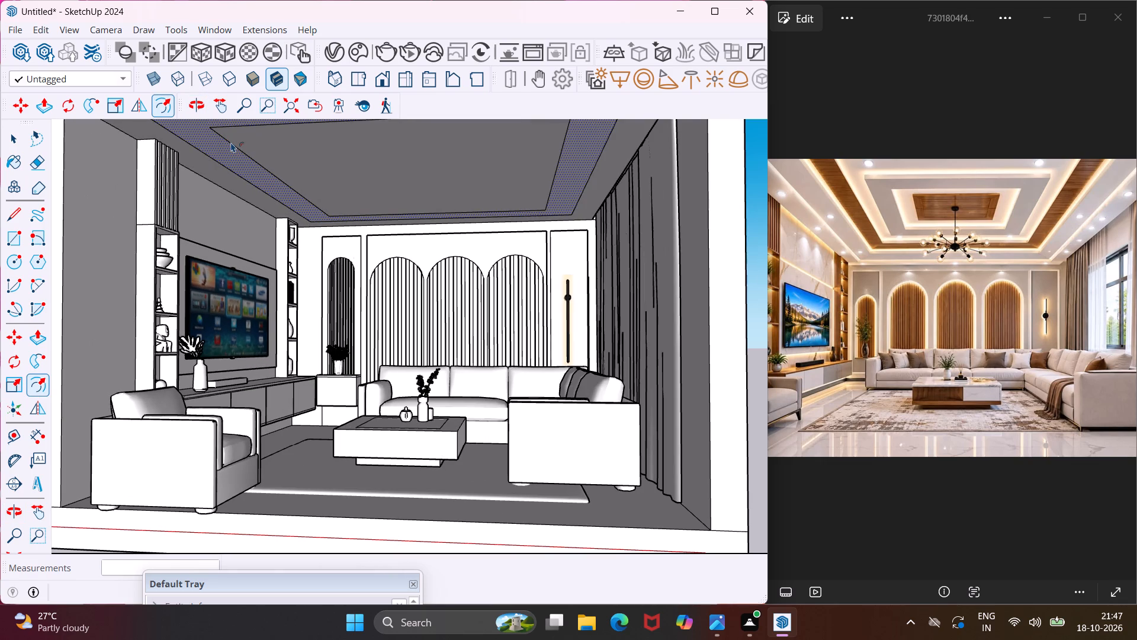
{"action": "key", "text": "Escape"}
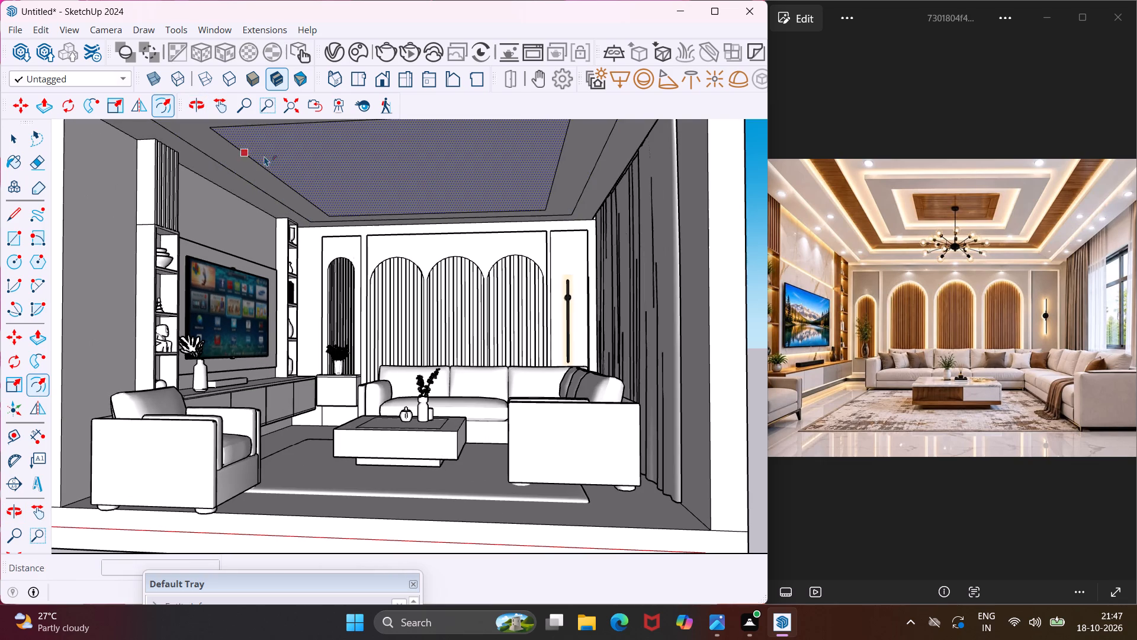
Offset the inner ceiling rectangle inward three more times, by about 1' 1/4", 11 1/4" and 1' 8 11/16".
{"action": "left_click", "coordinate": [268, 157]}
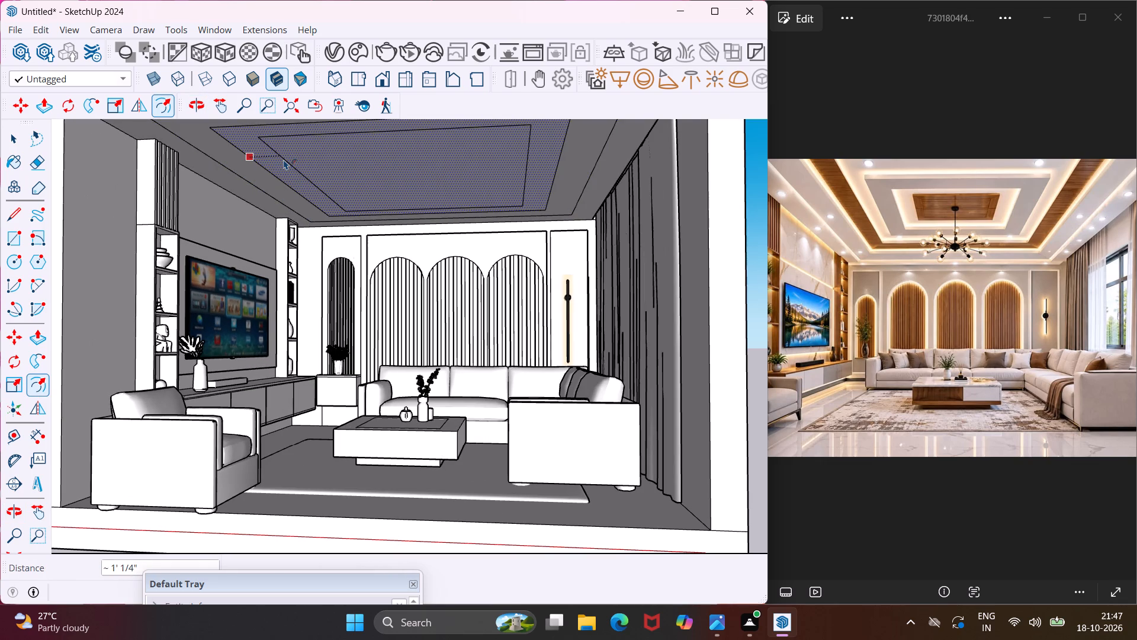
{"action": "left_click", "coordinate": [284, 159]}
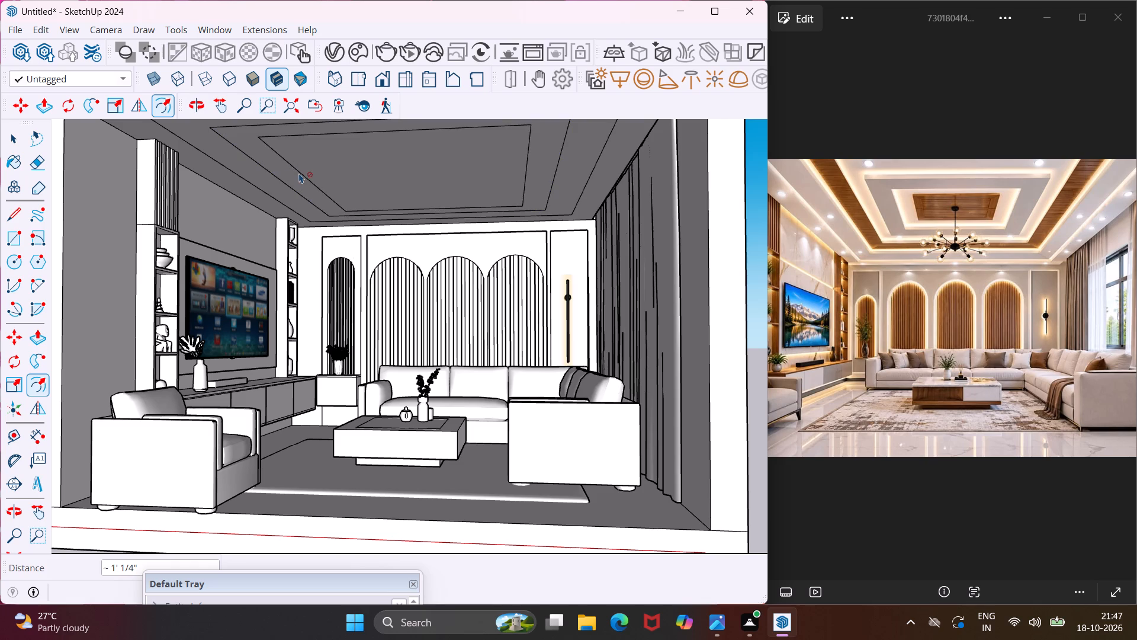
{"action": "left_click", "coordinate": [312, 174]}
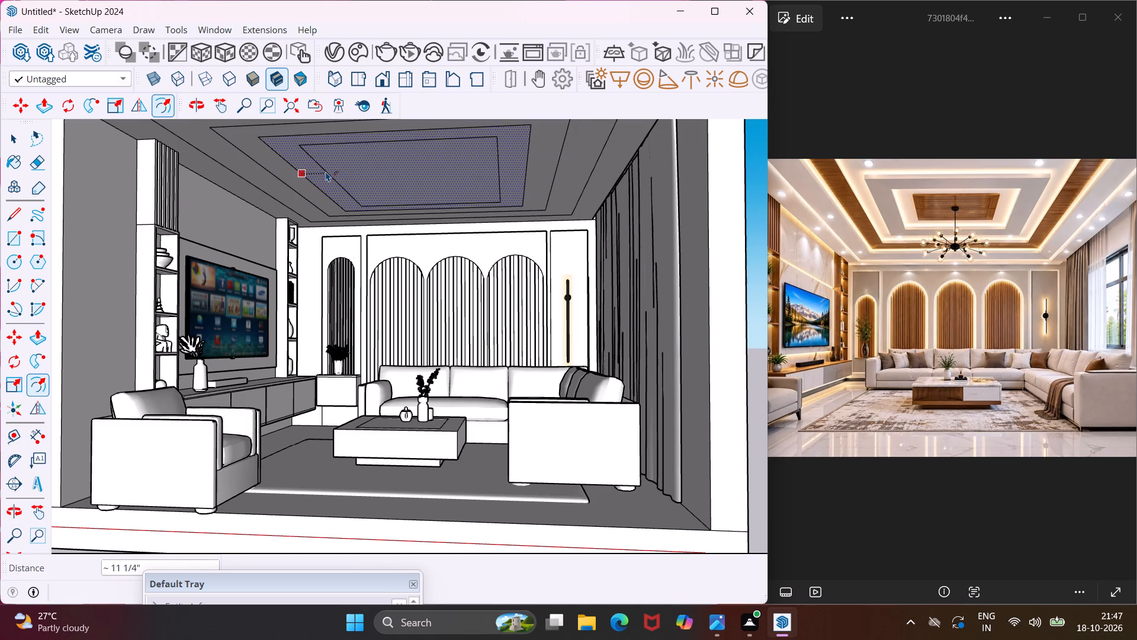
{"action": "left_click", "coordinate": [326, 171]}
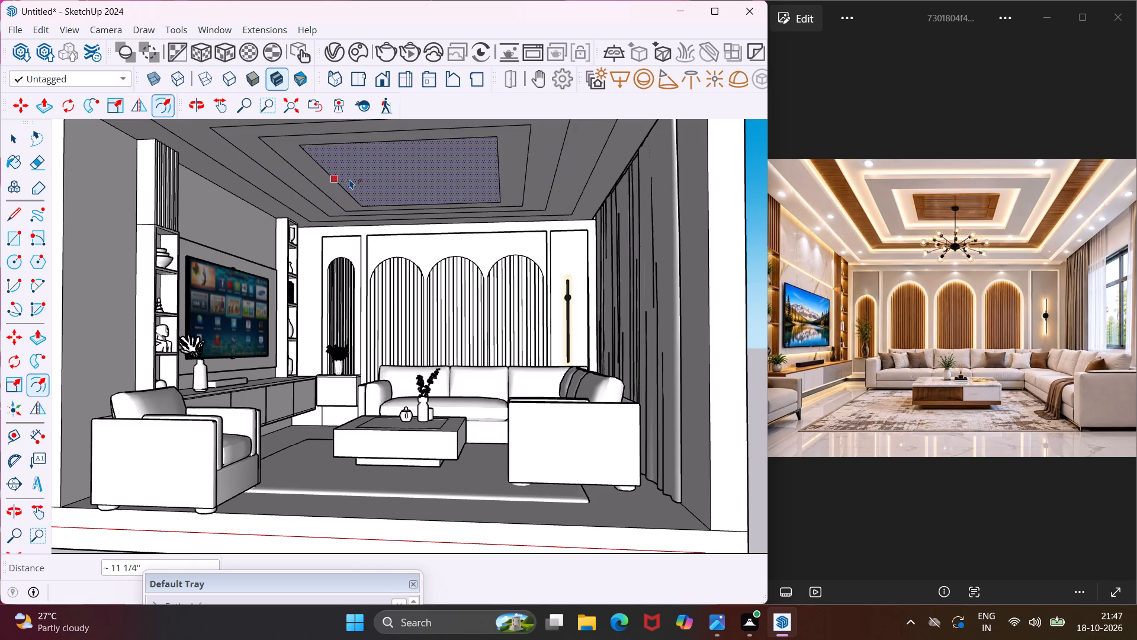
{"action": "left_click", "coordinate": [350, 178]}
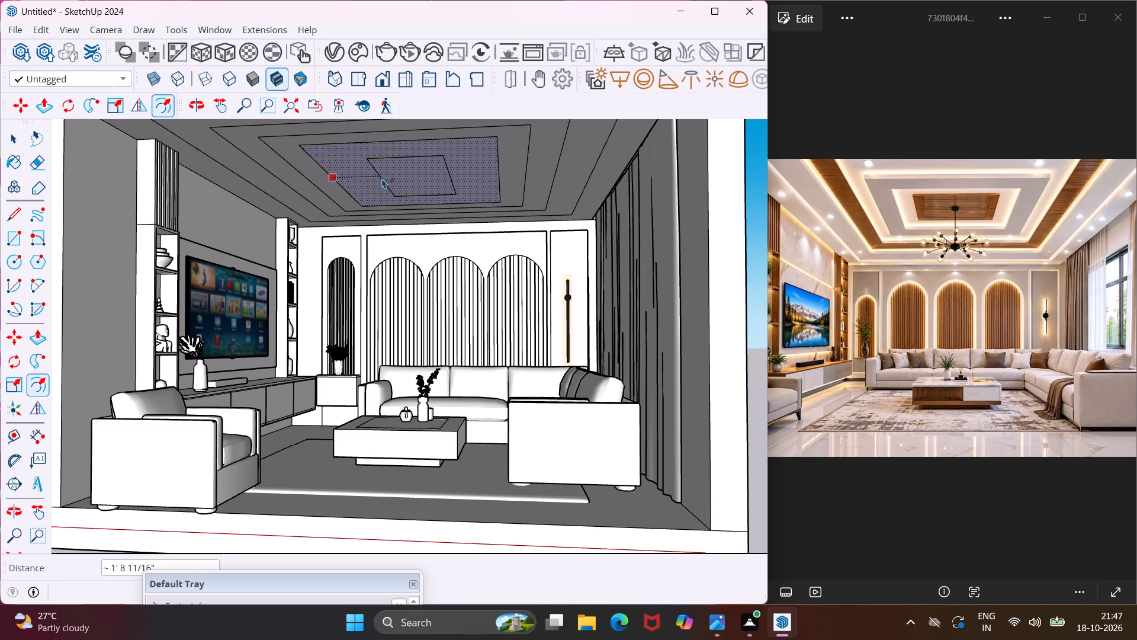
{"action": "left_click", "coordinate": [382, 180]}
{"action": "key", "text": "Escape"}
{"action": "key", "text": "space"}
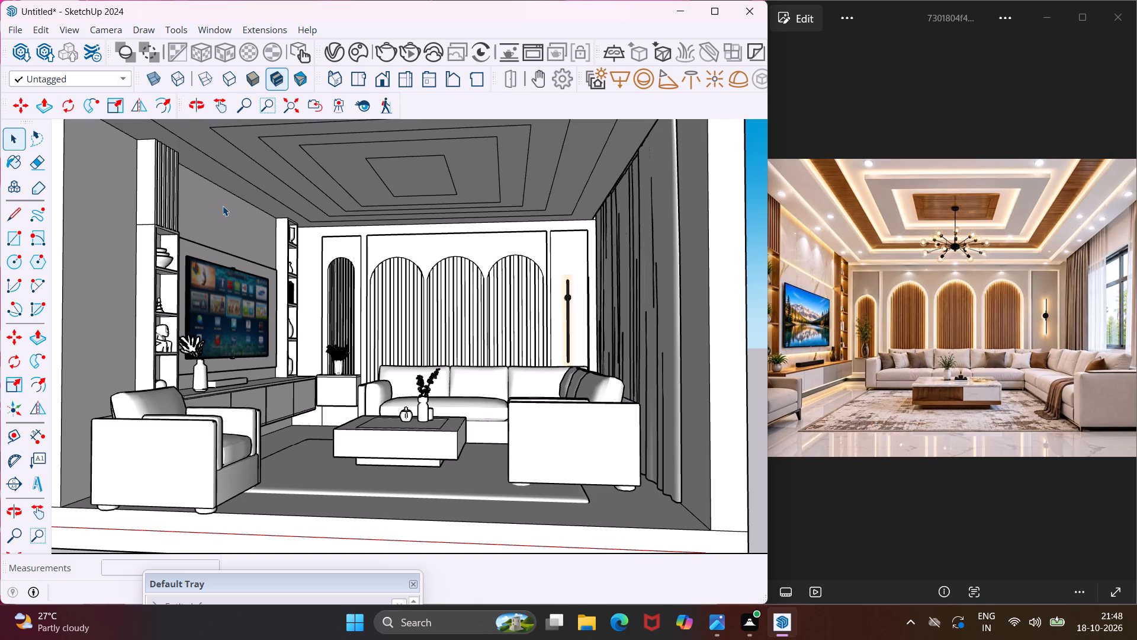
Push/Pull the outermost ceiling band down 2".
{"action": "left_click", "coordinate": [241, 172]}
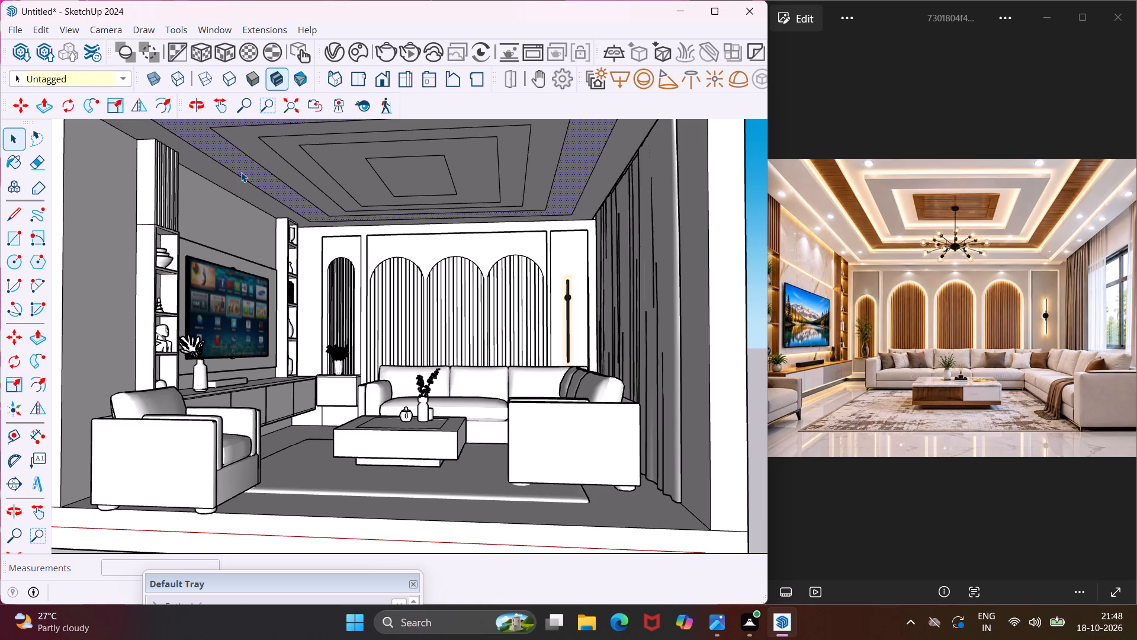
{"action": "key", "text": "p"}
{"action": "left_click", "coordinate": [241, 172]}
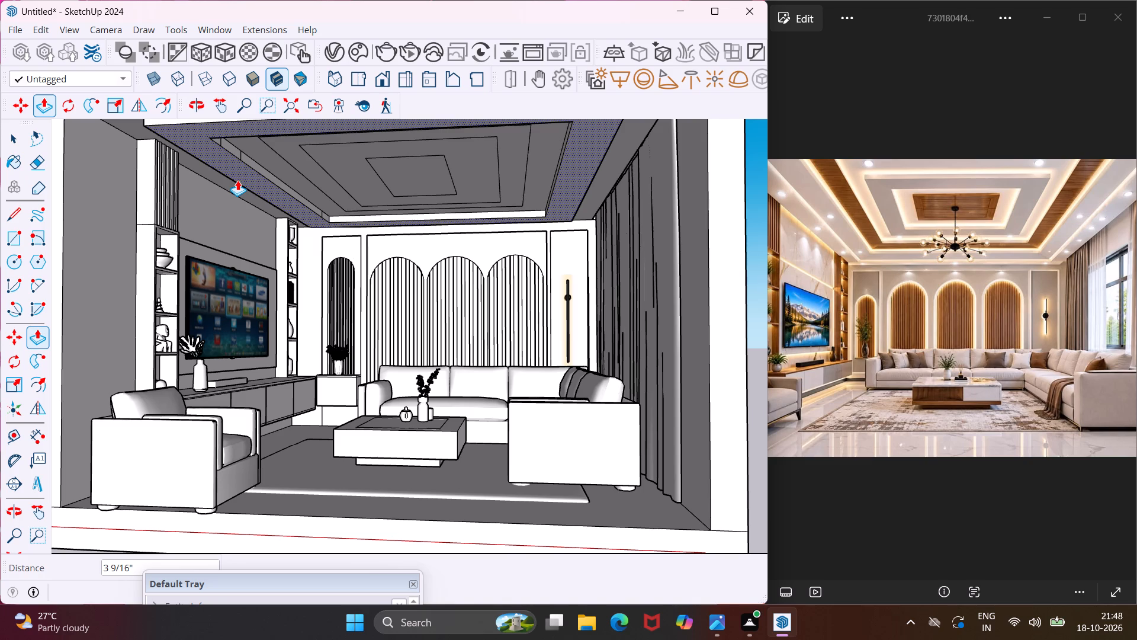
{"action": "key", "text": "2"}
{"action": "key", "text": "shift+quotedbl"}
{"action": "key", "text": "Return"}
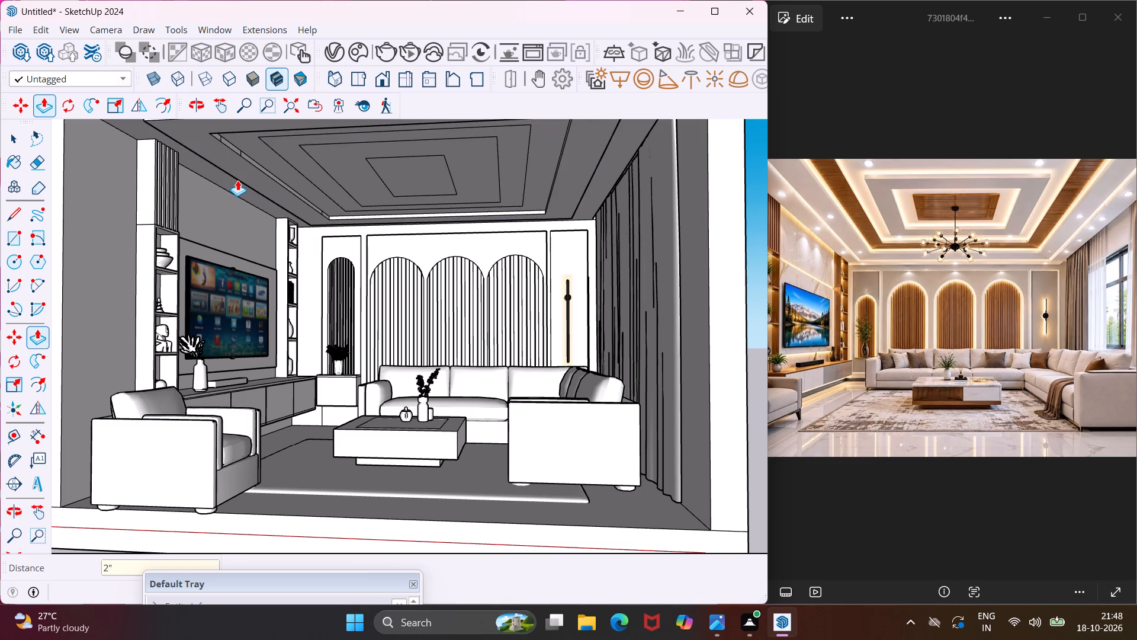
Push/Pull the third ceiling band from the outside and the central rectangle down 2" to match the outermost band.
{"action": "scroll", "coordinate": [283, 156], "scroll_direction": "up", "scroll_amount": 4}
{"action": "left_click", "coordinate": [285, 156]}
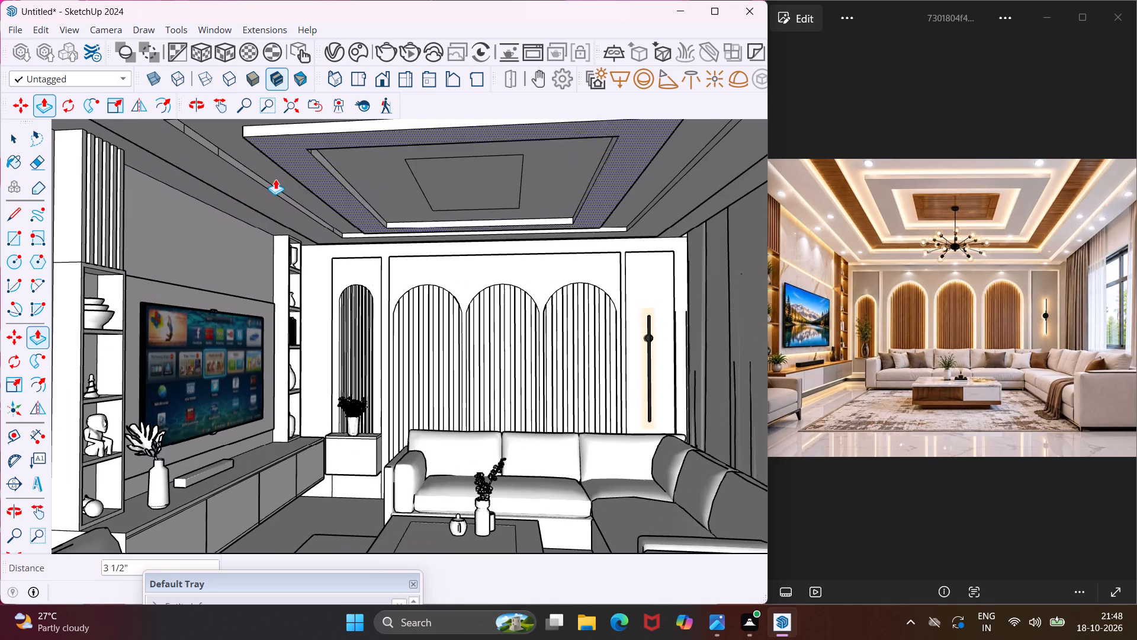
{"action": "left_click", "coordinate": [236, 177]}
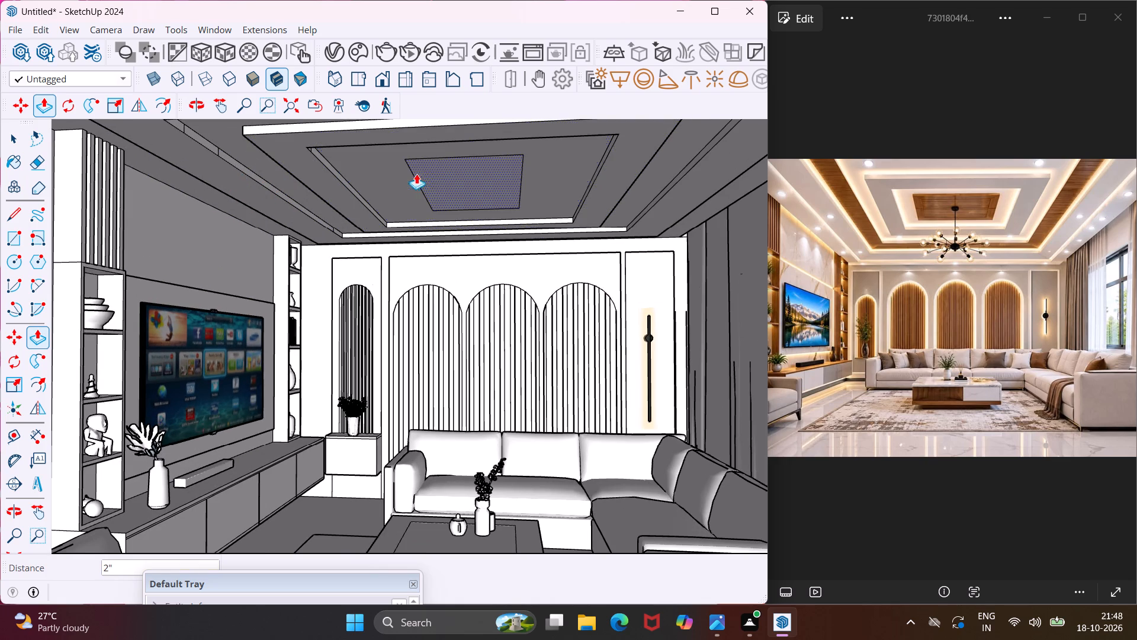
{"action": "left_click", "coordinate": [430, 177]}
{"action": "left_click", "coordinate": [319, 192]}
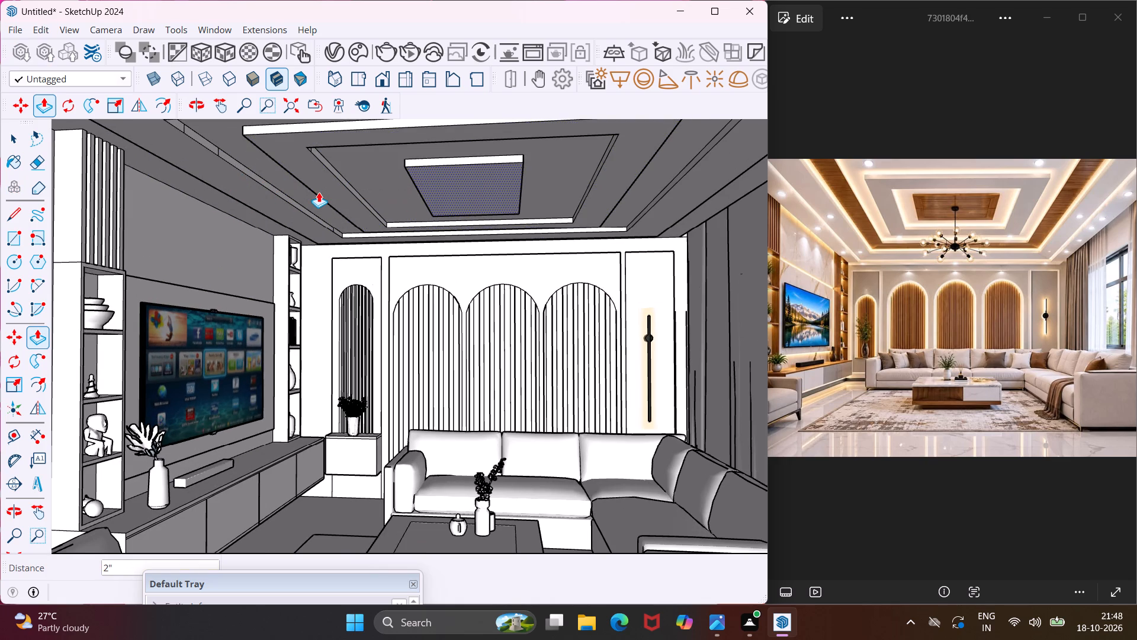
{"action": "key", "text": "Escape"}
{"action": "key", "text": "space"}
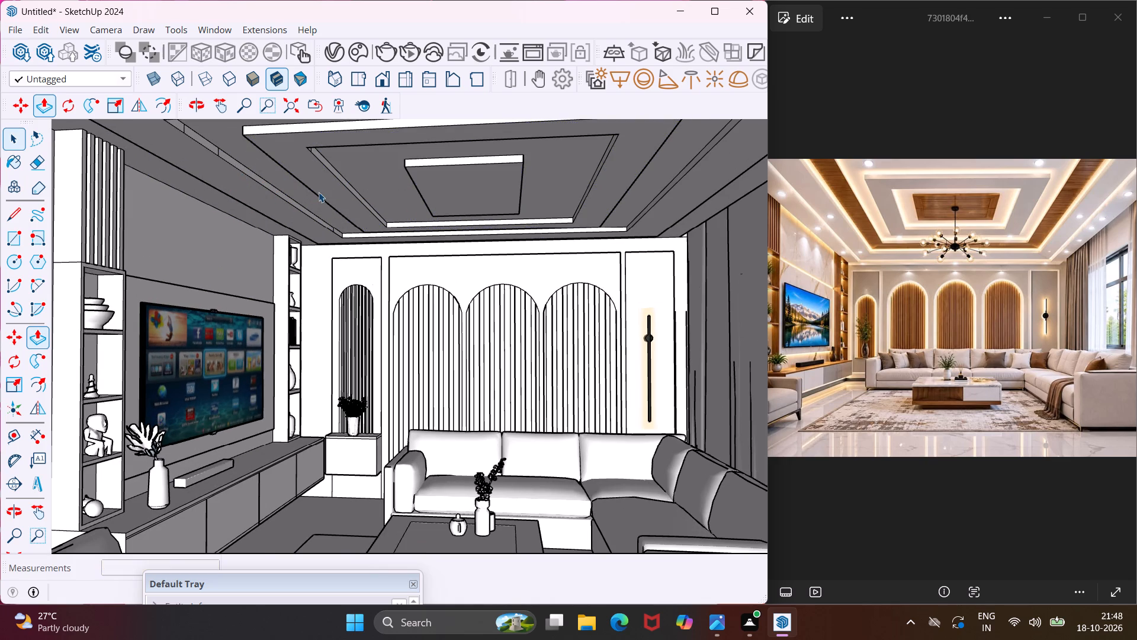
Open the Pendant lights category under 3D Models > Lighting in the Chaos Cosmos browser.
{"action": "scroll", "coordinate": [319, 192], "scroll_direction": "down", "scroll_amount": 5}
{"action": "middle_click_drag", "start_coordinate": [319, 192], "coordinate": [331, 215]}
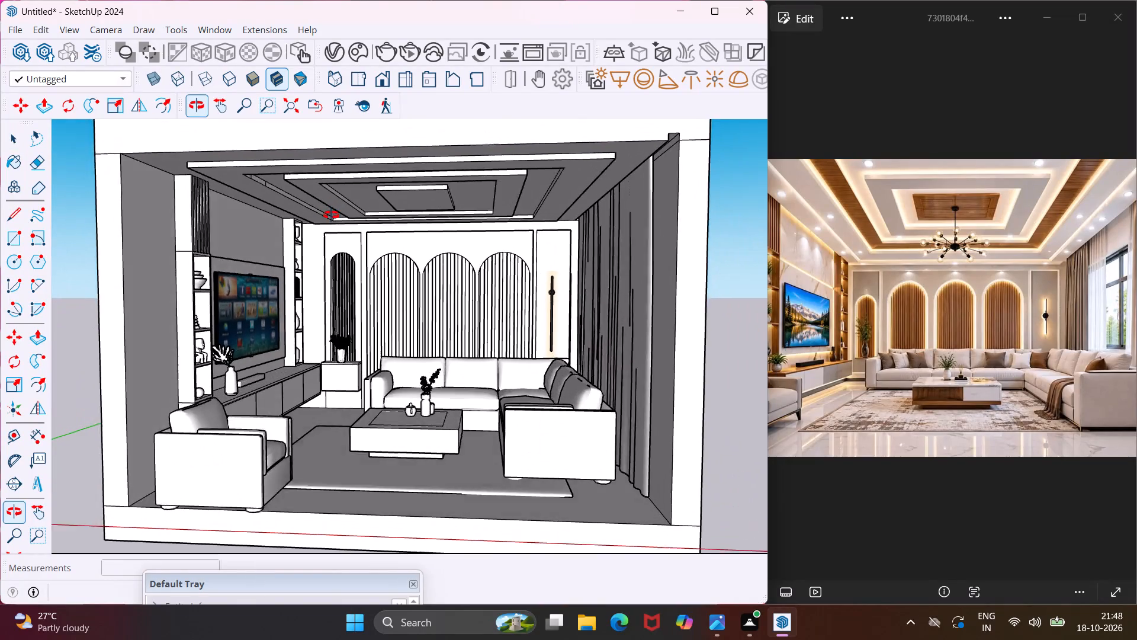
{"action": "middle_click_drag", "start_coordinate": [331, 215], "coordinate": [333, 217]}
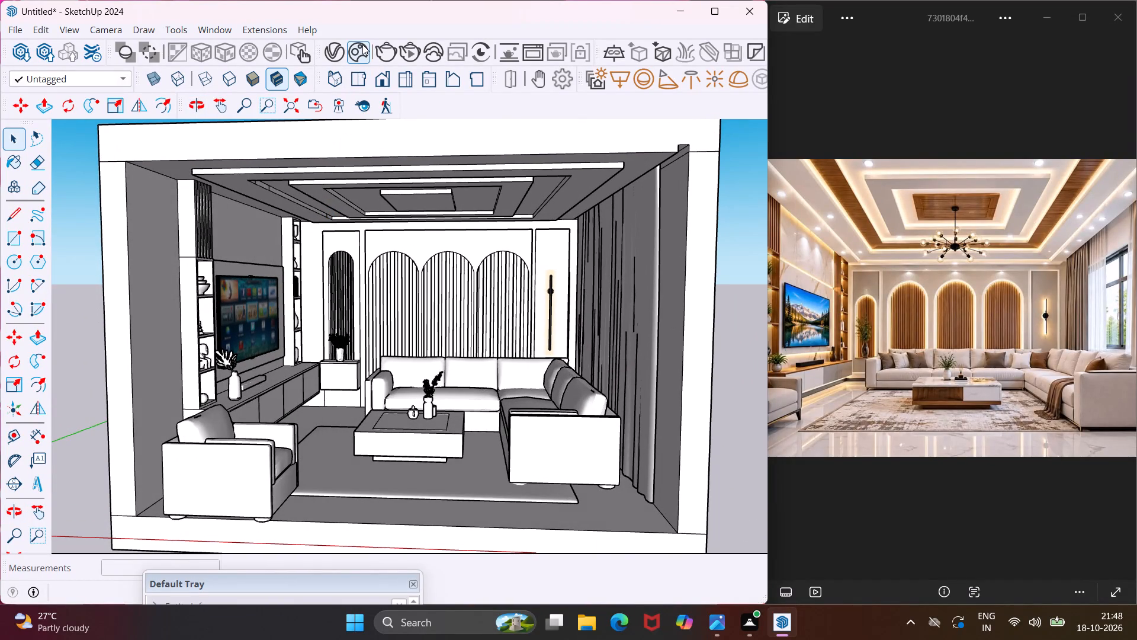
{"action": "left_click", "coordinate": [362, 44]}
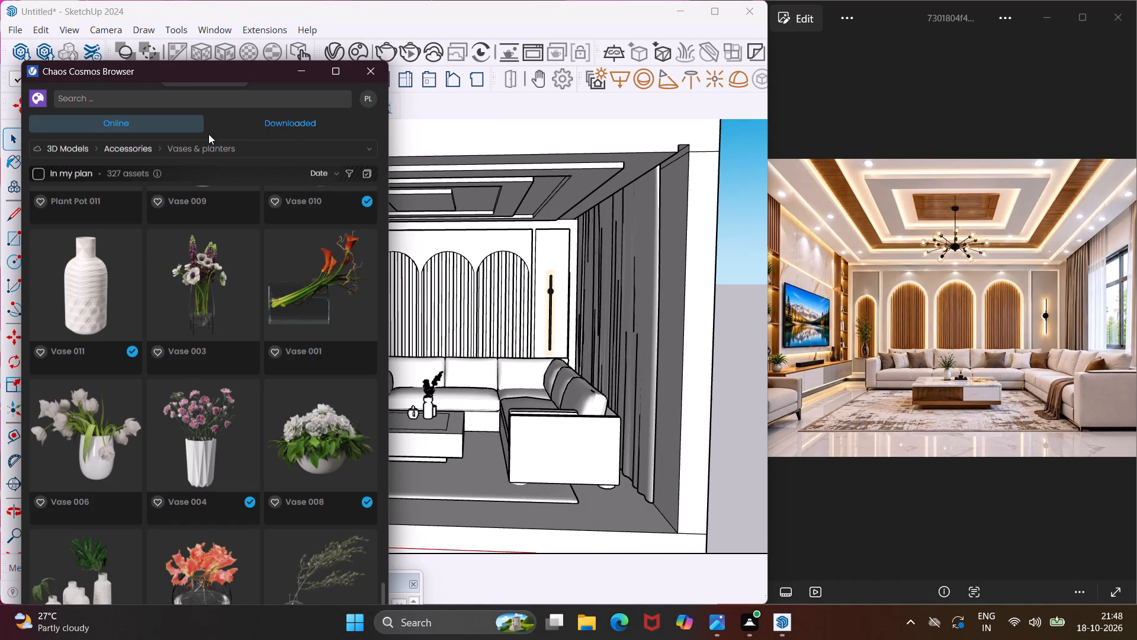
{"action": "left_click", "coordinate": [219, 148]}
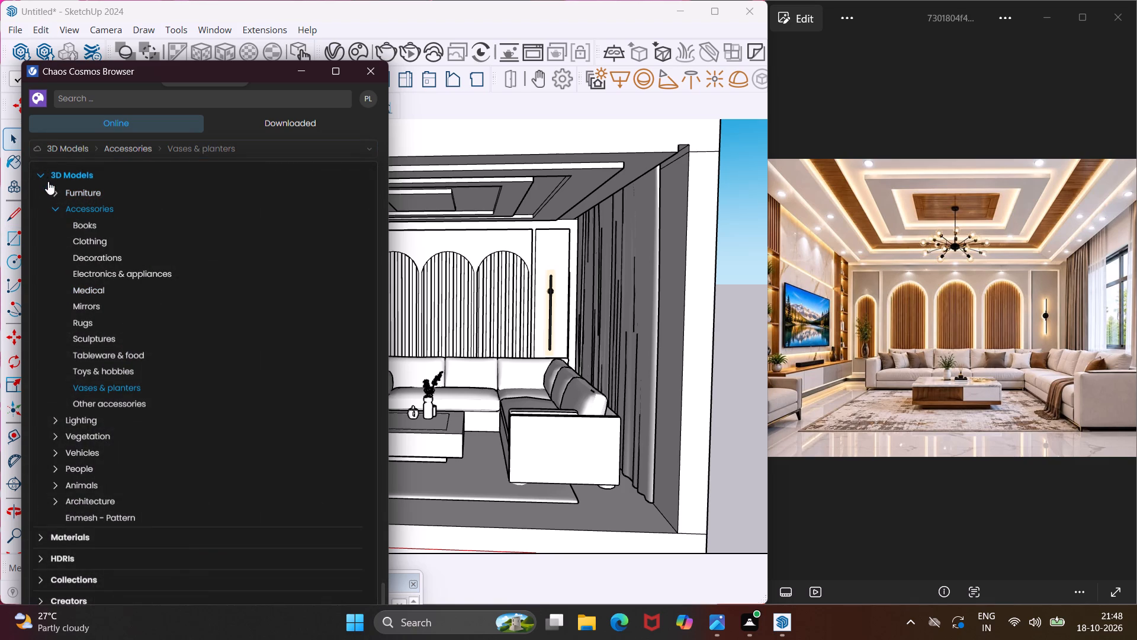
{"action": "left_click", "coordinate": [53, 424]}
{"action": "left_click", "coordinate": [53, 211]}
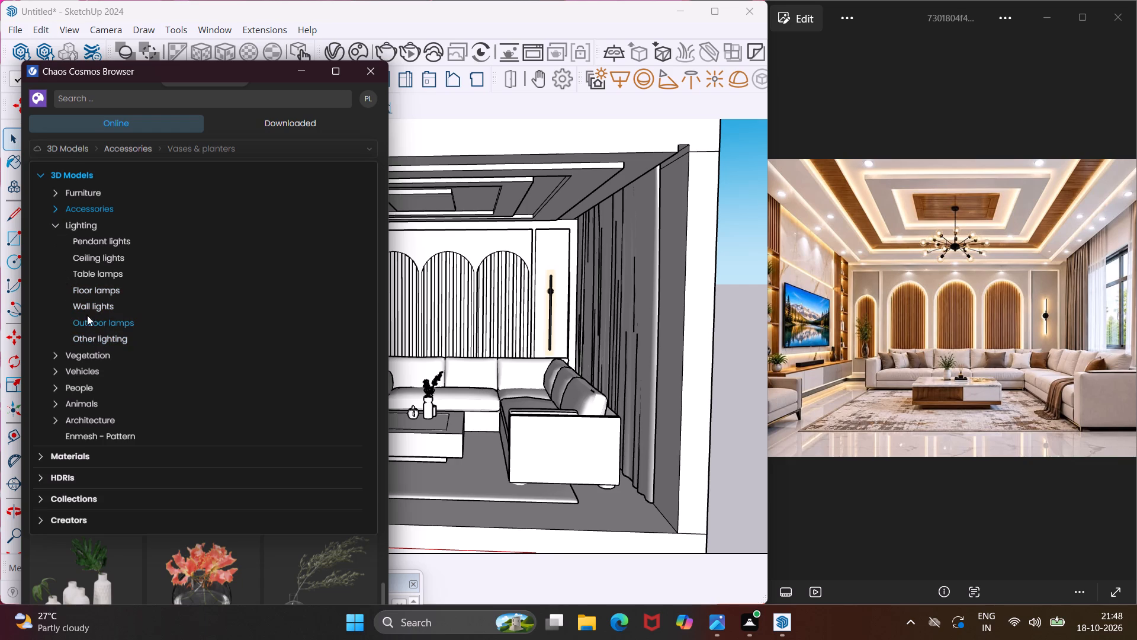
{"action": "left_click", "coordinate": [89, 245]}
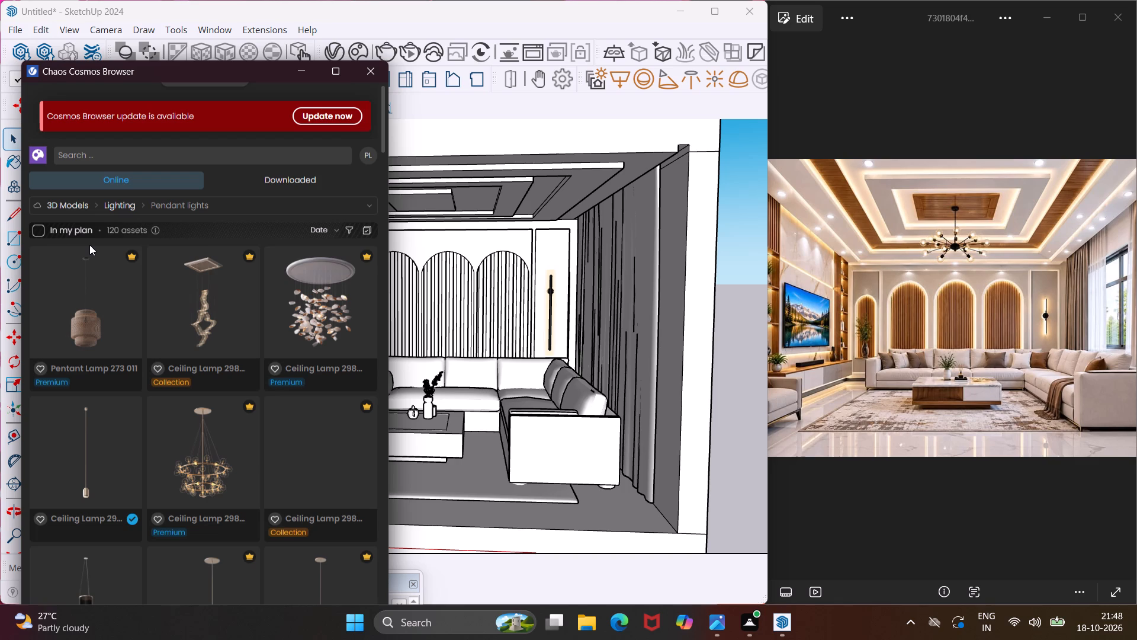
Look through the whole Pendant lights category for a multi-arm chandelier like the one in the reference image.
{"action": "scroll", "coordinate": [156, 337], "scroll_direction": "down", "scroll_amount": 4}
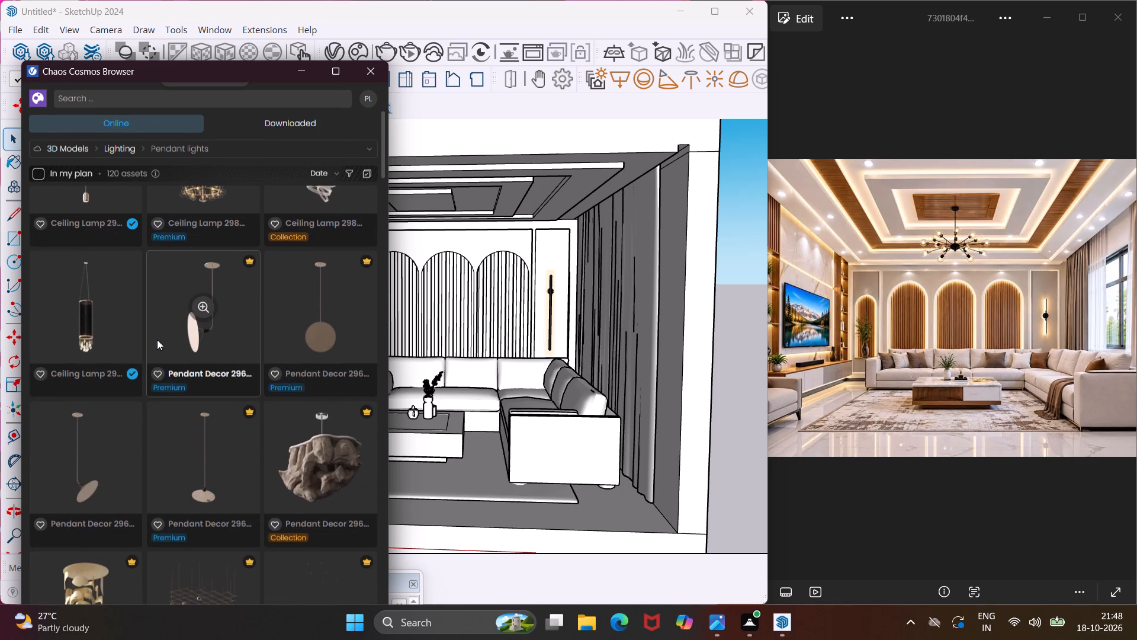
{"action": "scroll", "coordinate": [162, 359], "scroll_direction": "down", "scroll_amount": 4}
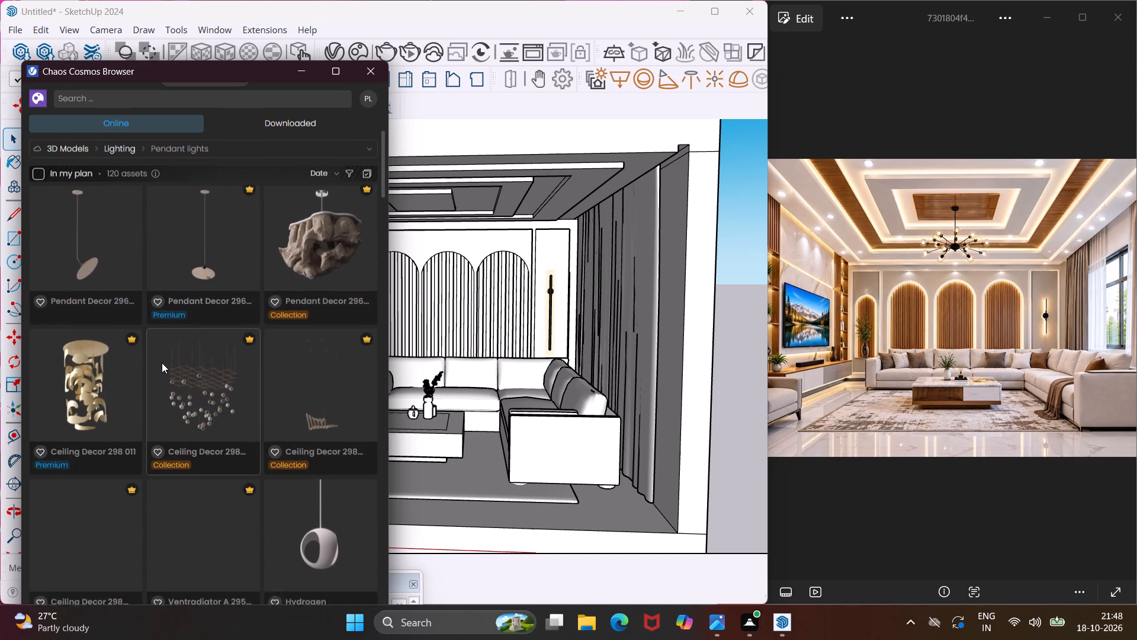
{"action": "scroll", "coordinate": [162, 363], "scroll_direction": "up", "scroll_amount": 6}
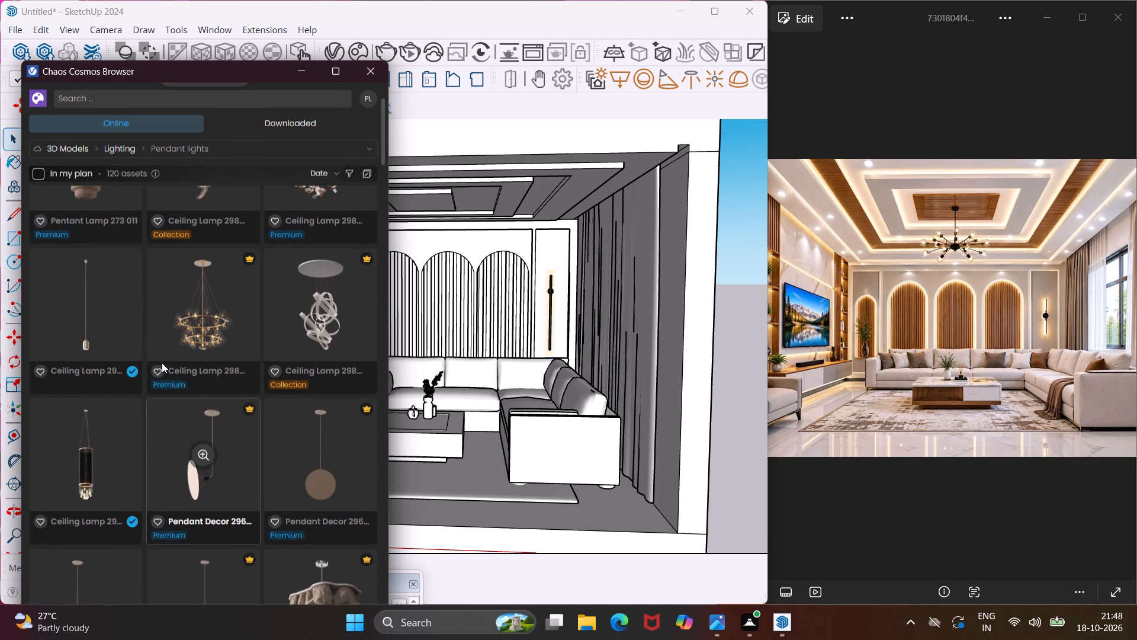
{"action": "scroll", "coordinate": [162, 363], "scroll_direction": "down", "scroll_amount": 11}
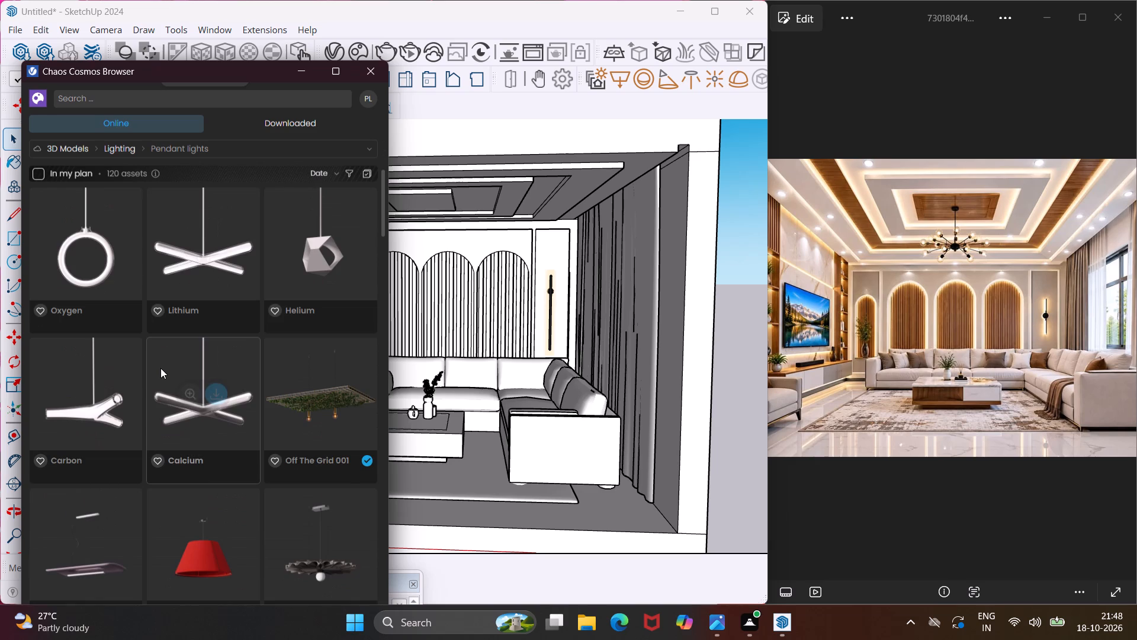
{"action": "scroll", "coordinate": [160, 368], "scroll_direction": "down", "scroll_amount": 13}
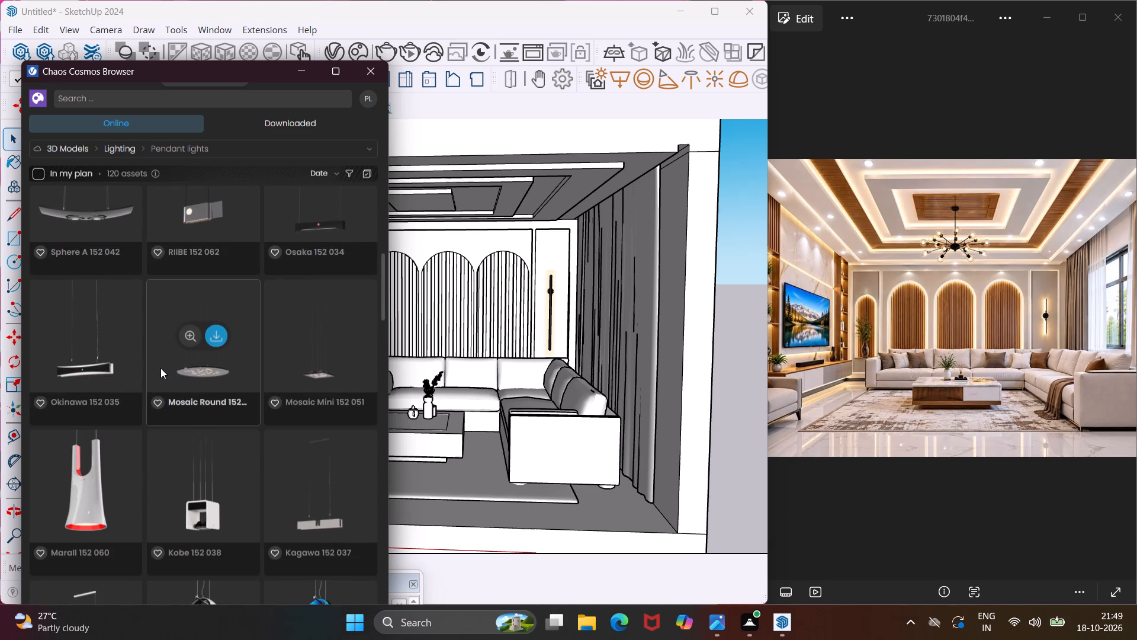
{"action": "scroll", "coordinate": [160, 368], "scroll_direction": "down", "scroll_amount": 14}
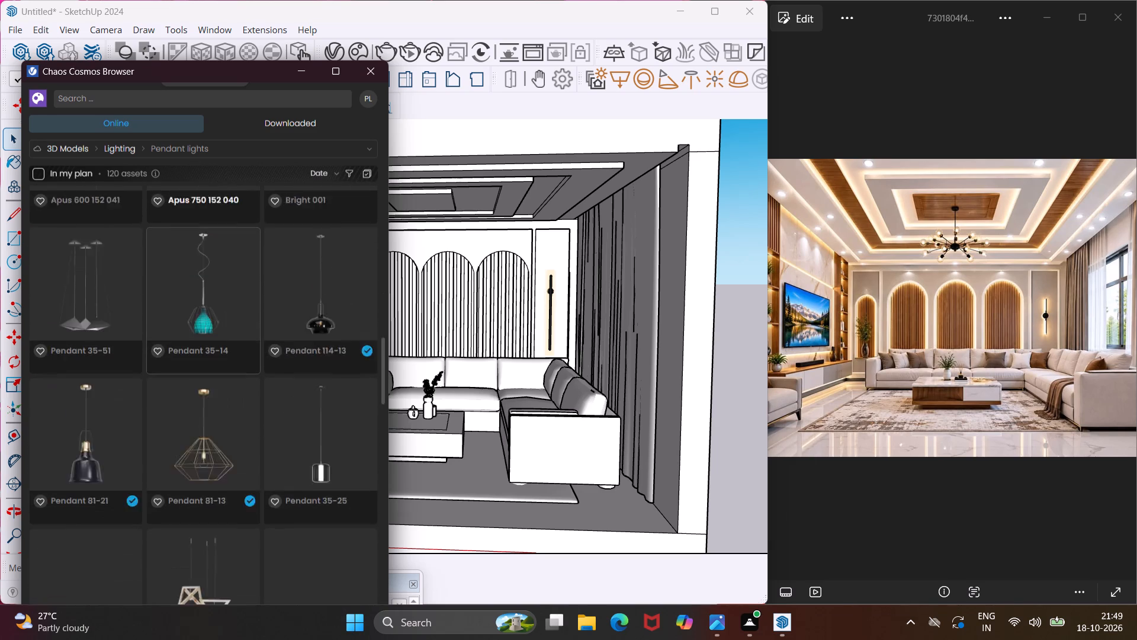
{"action": "scroll", "coordinate": [160, 368], "scroll_direction": "down", "scroll_amount": 11}
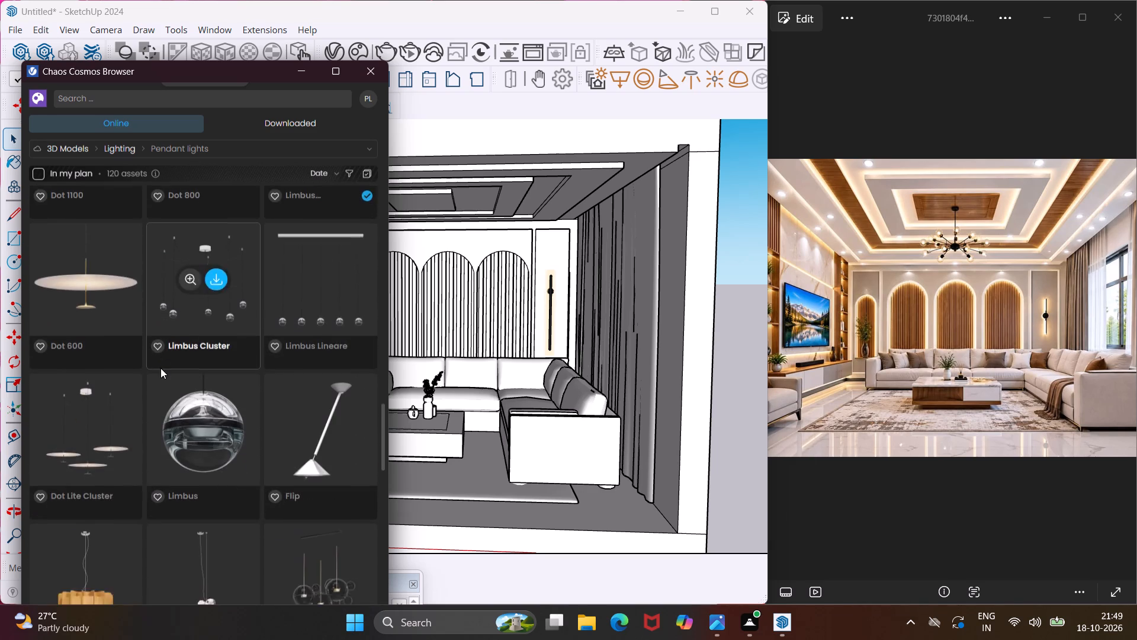
{"action": "scroll", "coordinate": [160, 368], "scroll_direction": "down", "scroll_amount": 7}
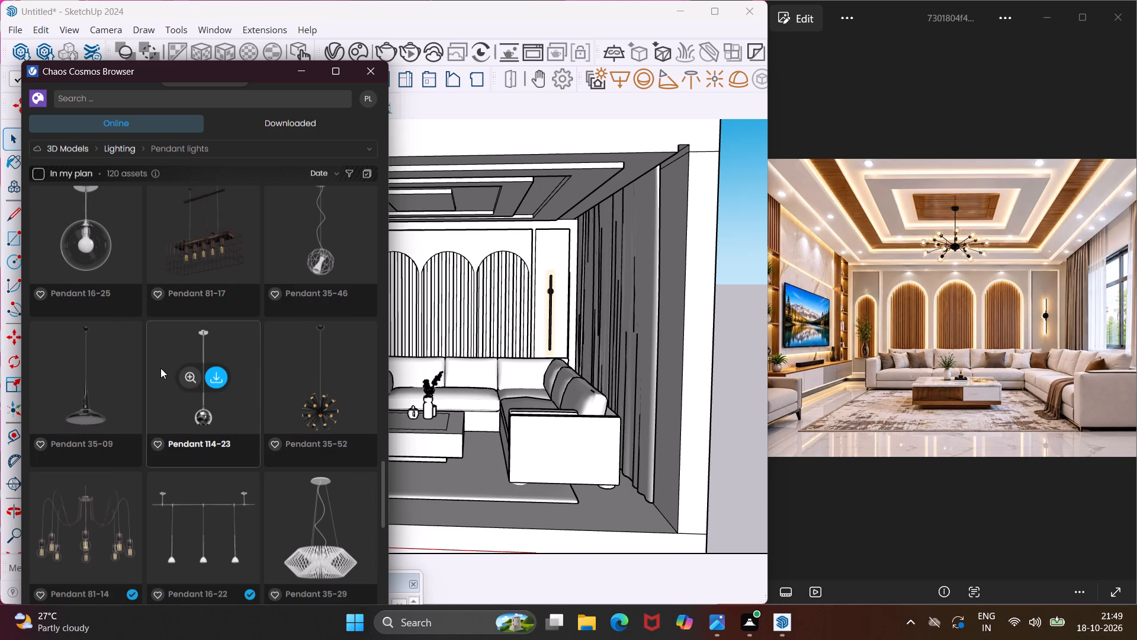
{"action": "scroll", "coordinate": [160, 368], "scroll_direction": "down", "scroll_amount": 4}
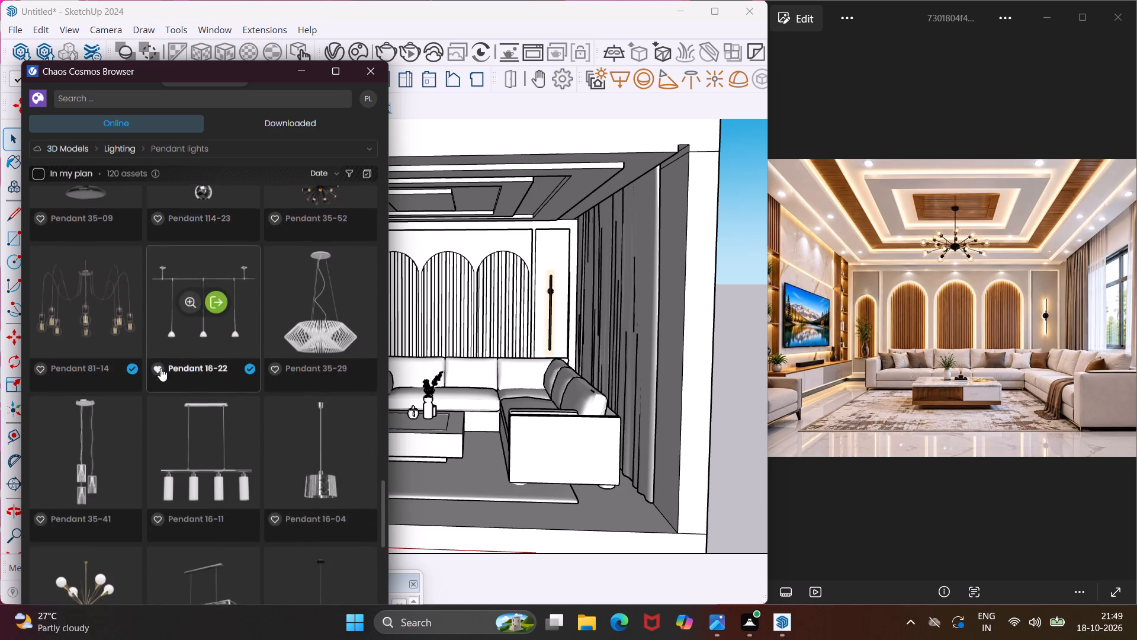
{"action": "scroll", "coordinate": [160, 368], "scroll_direction": "down", "scroll_amount": 8}
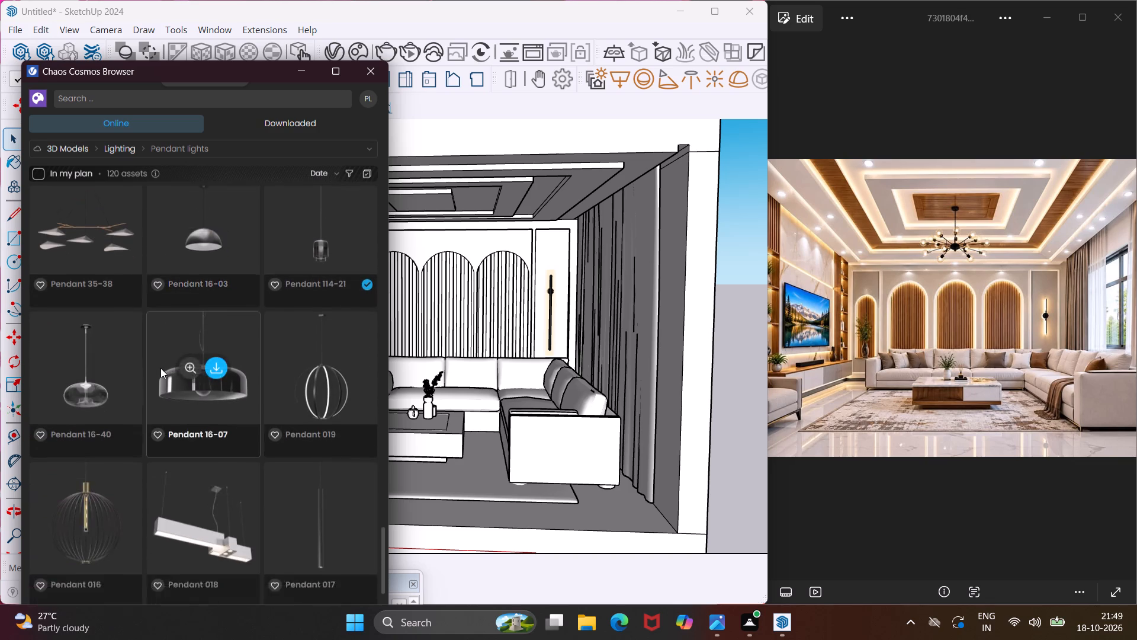
{"action": "scroll", "coordinate": [160, 368], "scroll_direction": "down", "scroll_amount": 13}
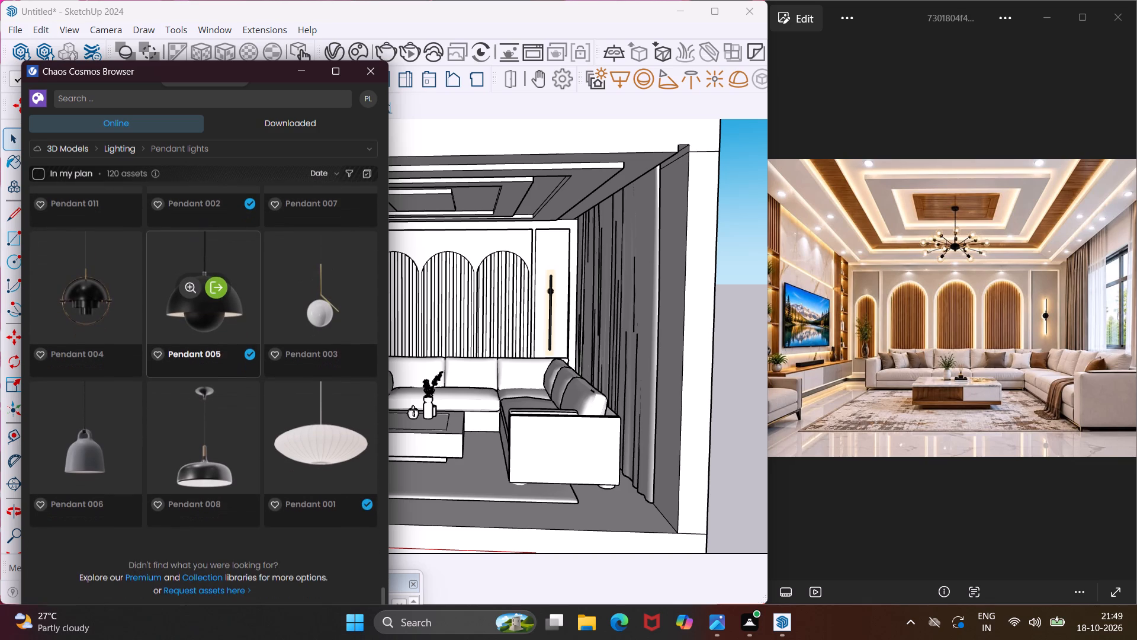
Review the pendant lights again from the end of the category back to its beginning, comparing them with the reference chandelier.
{"action": "scroll", "coordinate": [160, 368], "scroll_direction": "up", "scroll_amount": 12}
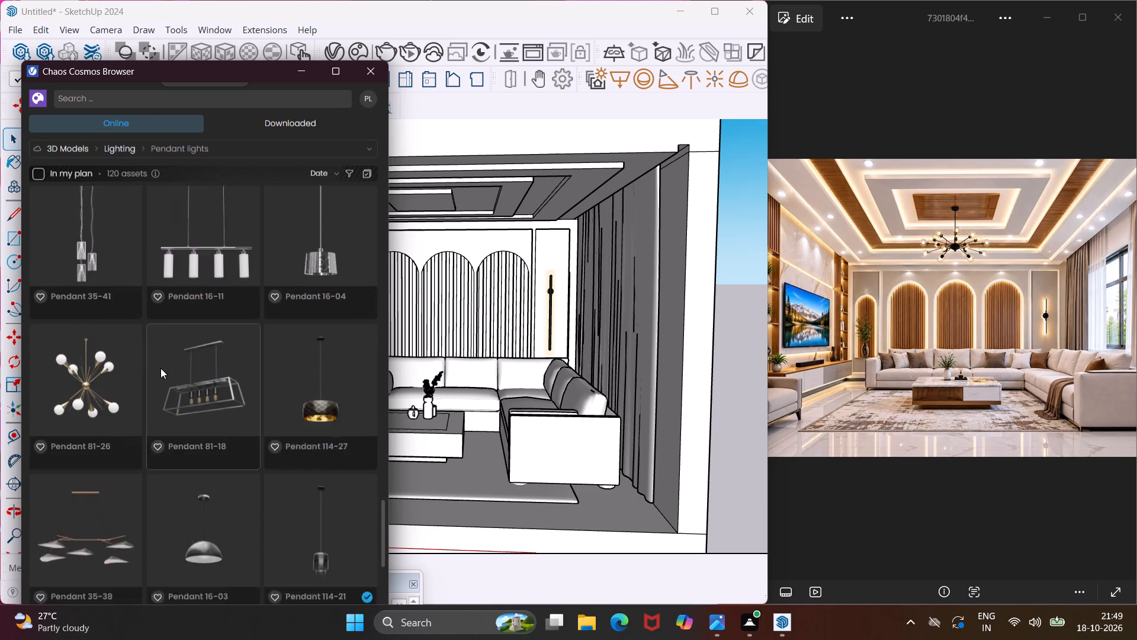
{"action": "scroll", "coordinate": [160, 368], "scroll_direction": "up", "scroll_amount": 7}
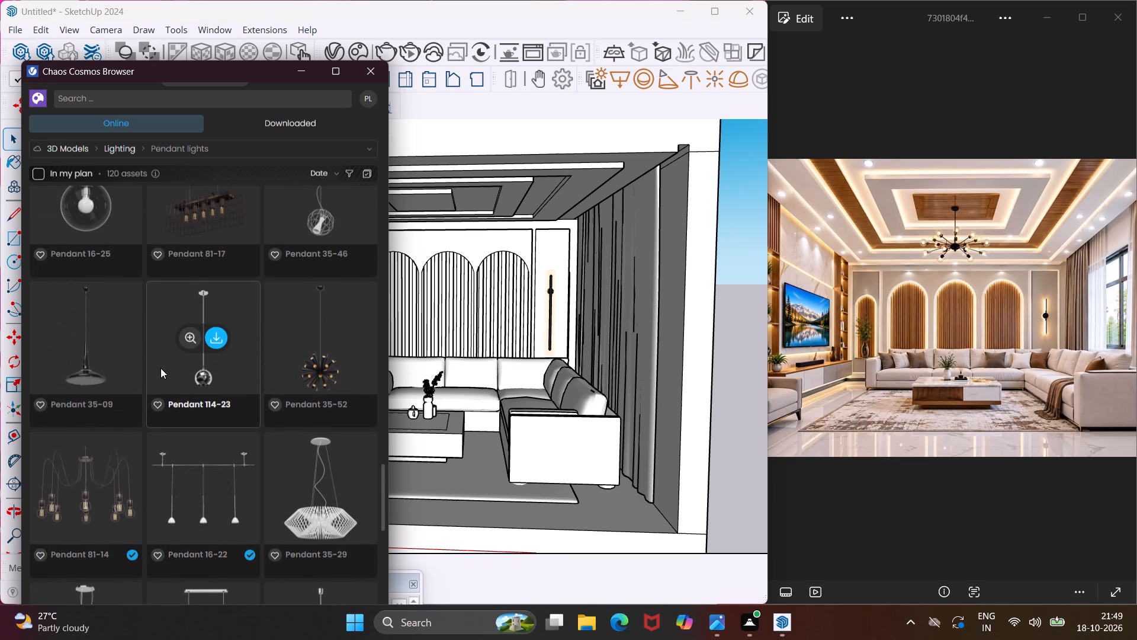
{"action": "scroll", "coordinate": [160, 368], "scroll_direction": "up", "scroll_amount": 6}
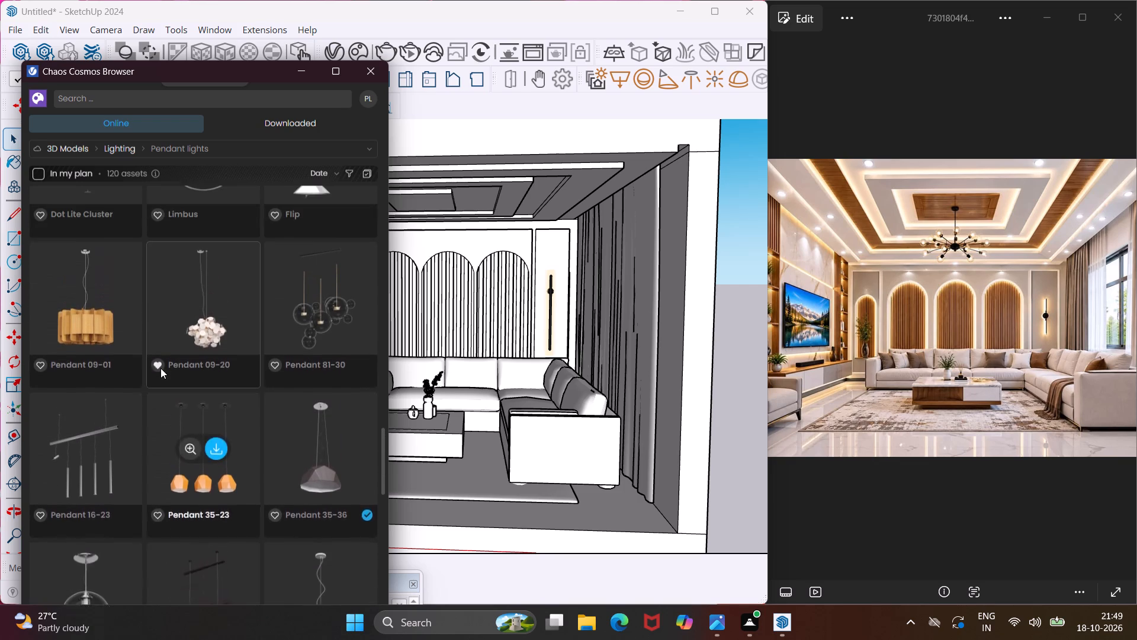
{"action": "scroll", "coordinate": [160, 368], "scroll_direction": "up", "scroll_amount": 5}
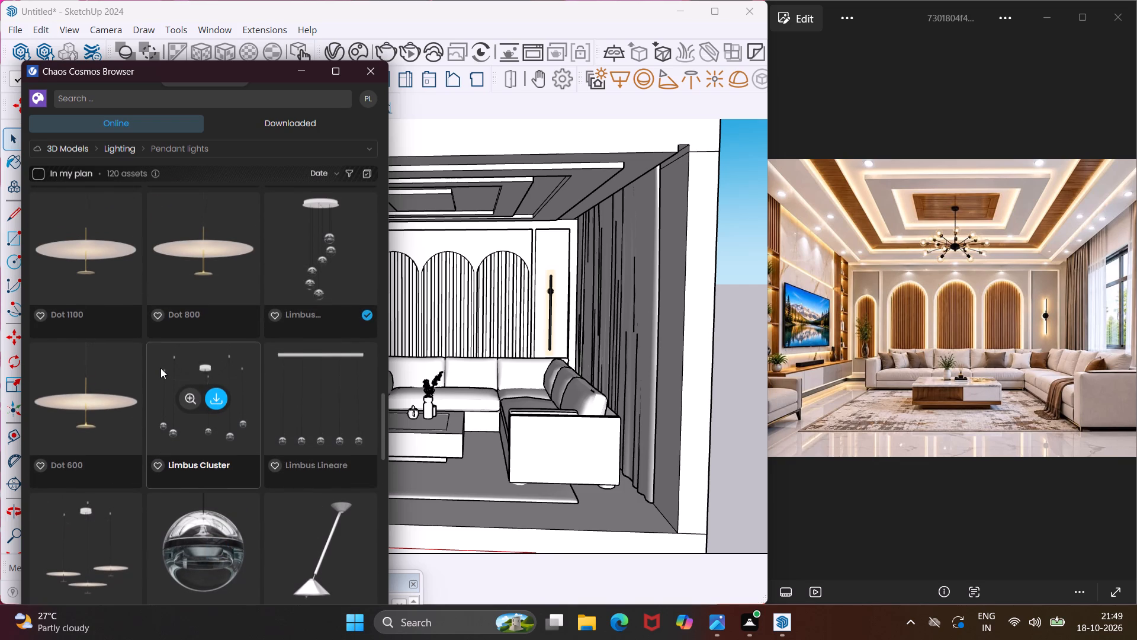
{"action": "scroll", "coordinate": [160, 368], "scroll_direction": "up", "scroll_amount": 6}
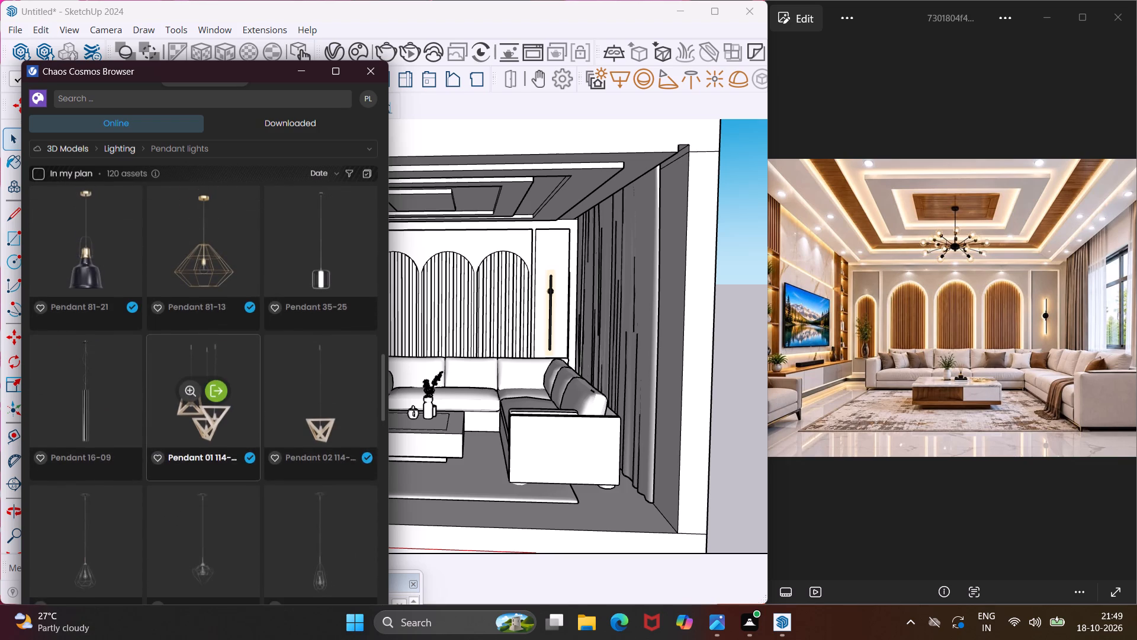
{"action": "scroll", "coordinate": [160, 368], "scroll_direction": "up", "scroll_amount": 15}
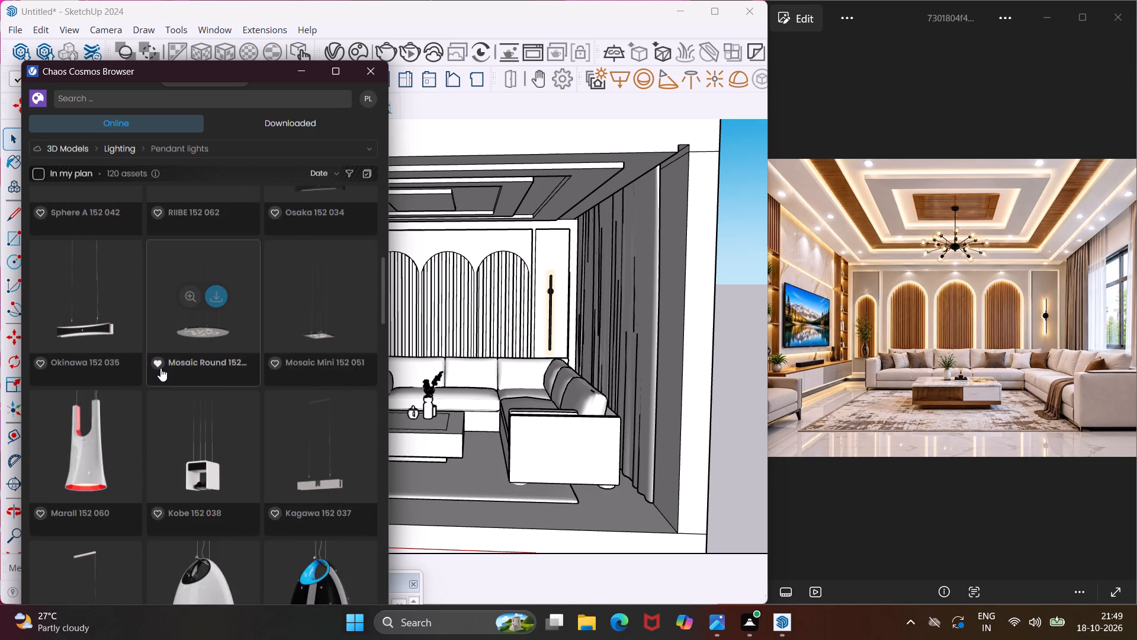
{"action": "scroll", "coordinate": [160, 368], "scroll_direction": "up", "scroll_amount": 17}
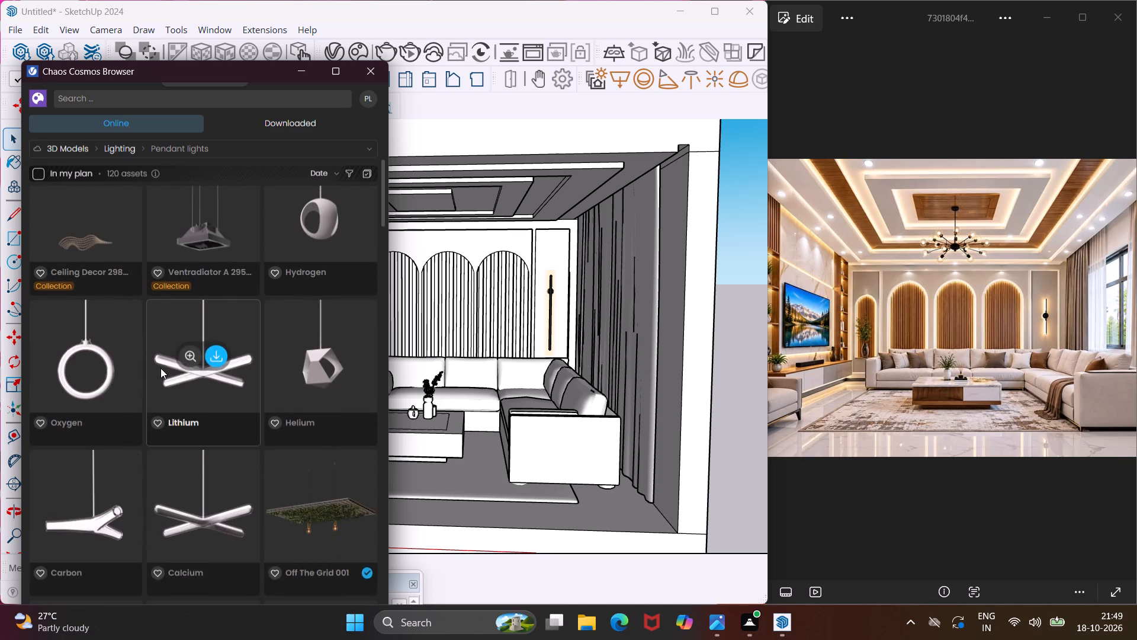
{"action": "scroll", "coordinate": [160, 368], "scroll_direction": "up", "scroll_amount": 11}
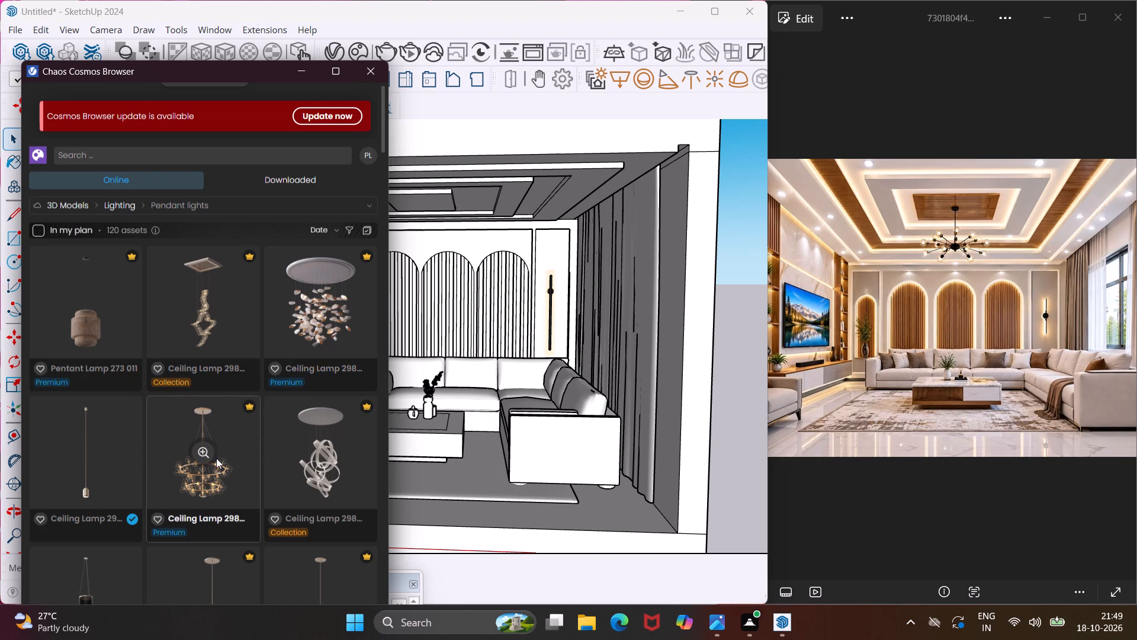
Go through the Pendant lights category again and compare the models with the multi-arm chandelier in the reference image.
{"action": "scroll", "coordinate": [216, 458], "scroll_direction": "down", "scroll_amount": 12}
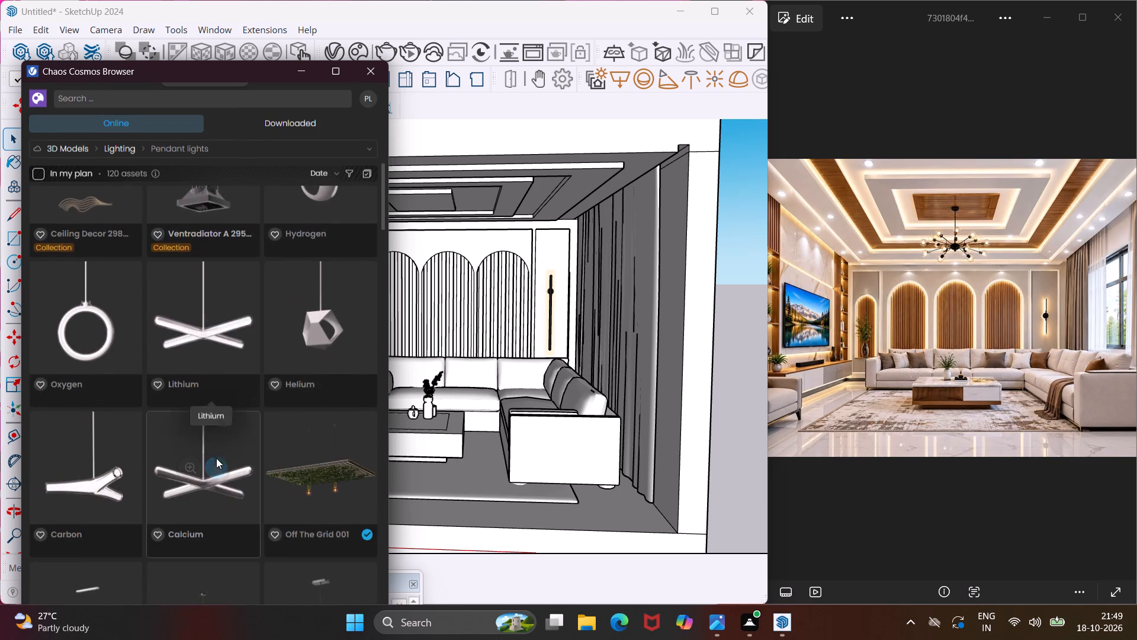
{"action": "scroll", "coordinate": [216, 458], "scroll_direction": "down", "scroll_amount": 3}
{"action": "scroll", "coordinate": [216, 458], "scroll_direction": "up", "scroll_amount": 9}
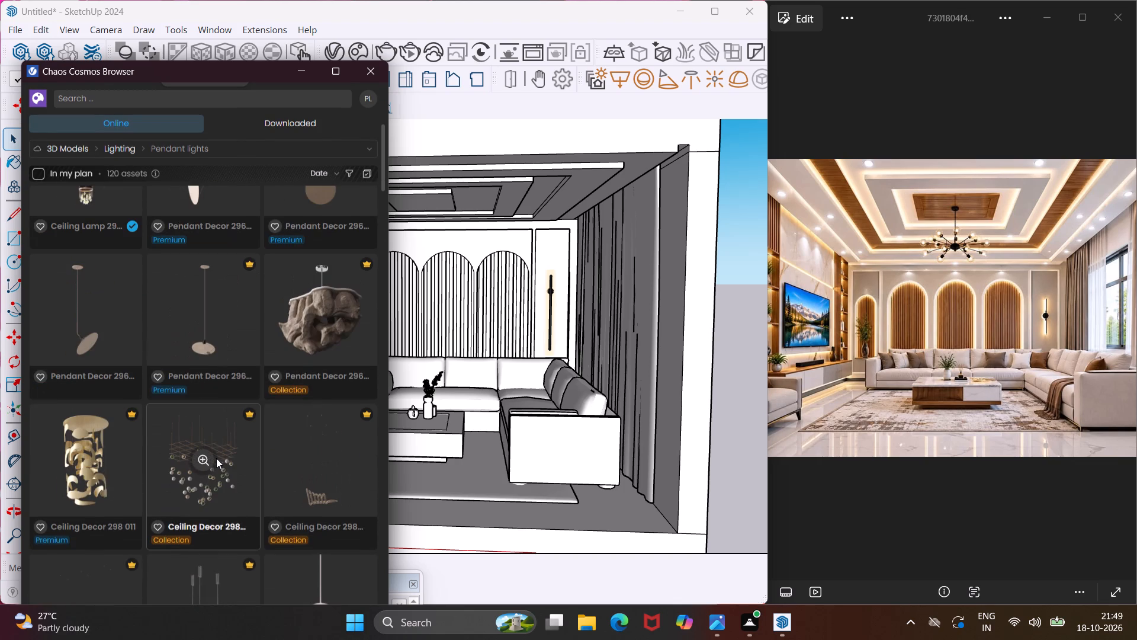
{"action": "scroll", "coordinate": [216, 458], "scroll_direction": "down", "scroll_amount": 6}
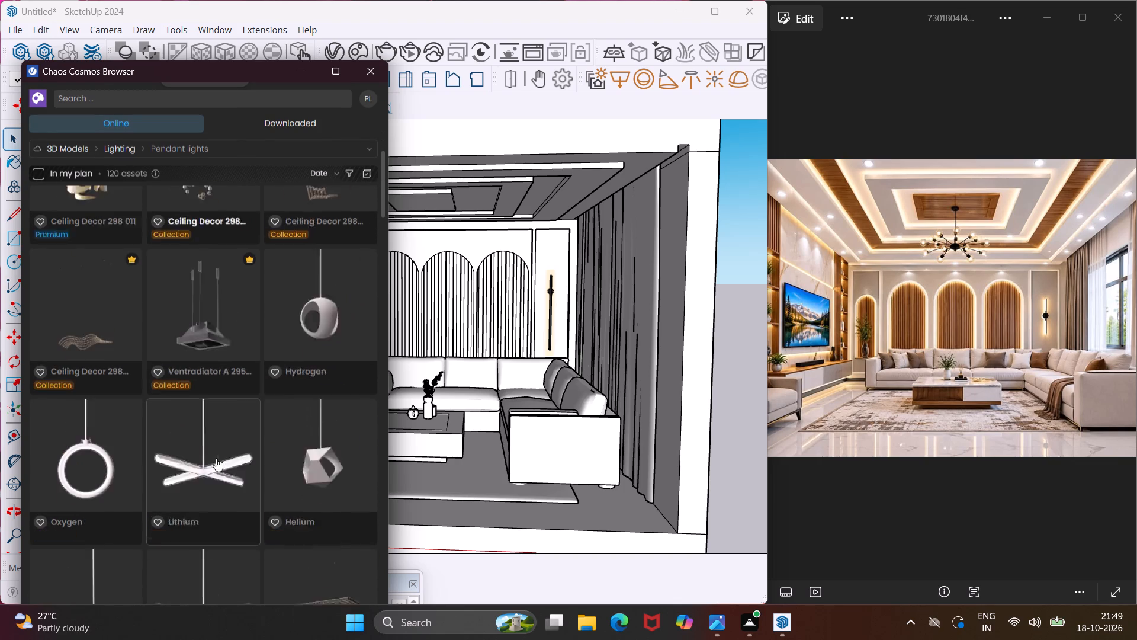
{"action": "scroll", "coordinate": [216, 458], "scroll_direction": "down", "scroll_amount": 11}
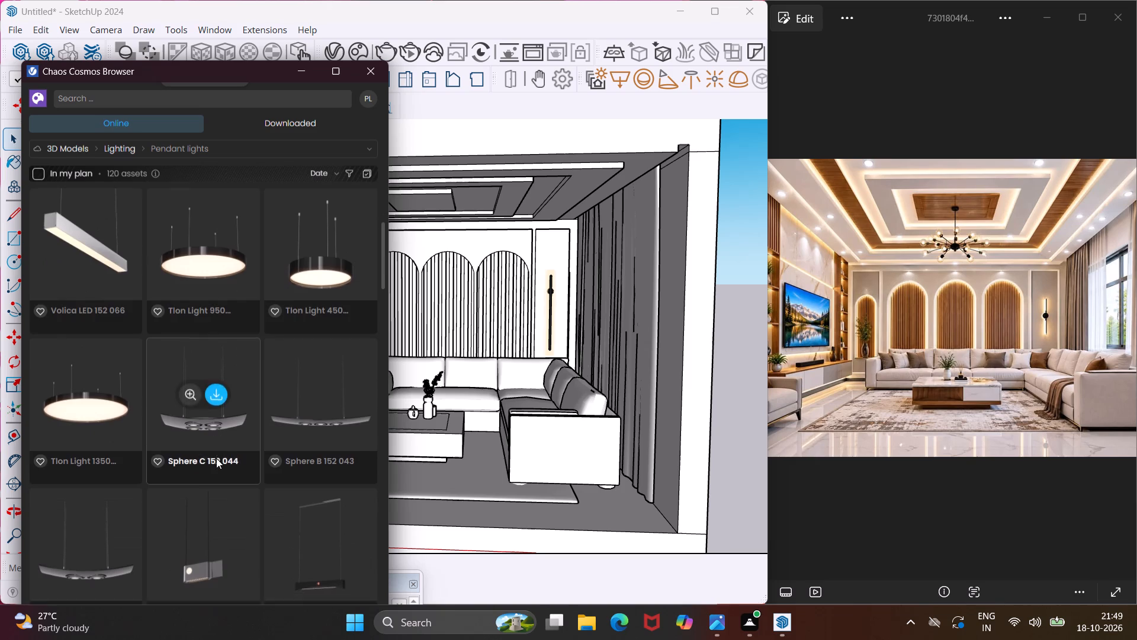
{"action": "scroll", "coordinate": [216, 458], "scroll_direction": "down", "scroll_amount": 13}
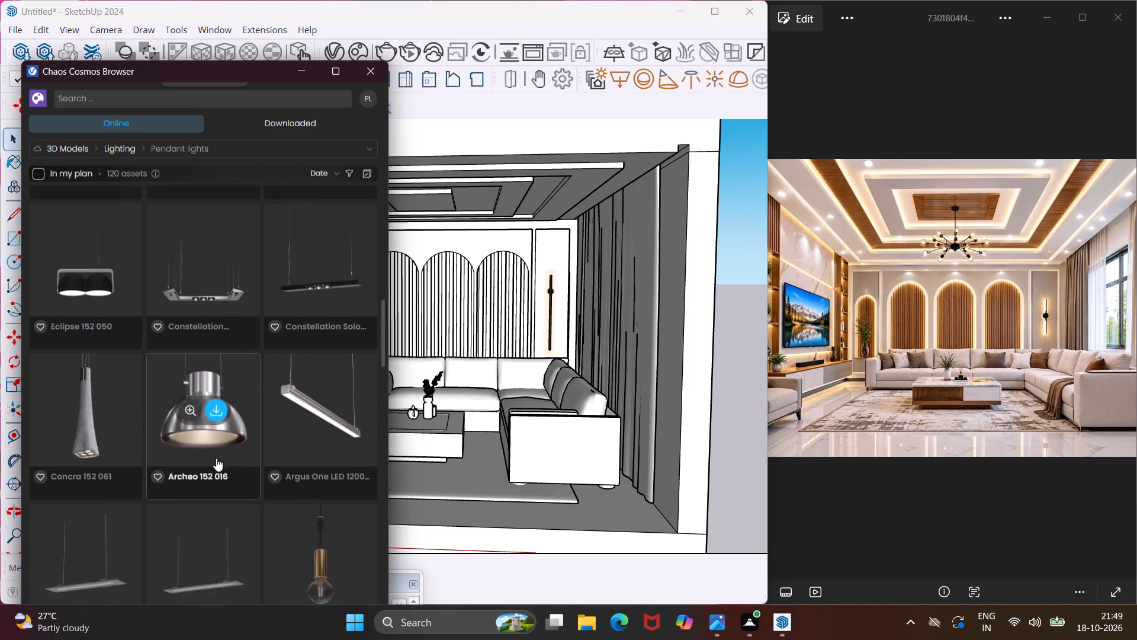
{"action": "scroll", "coordinate": [216, 458], "scroll_direction": "down", "scroll_amount": 9}
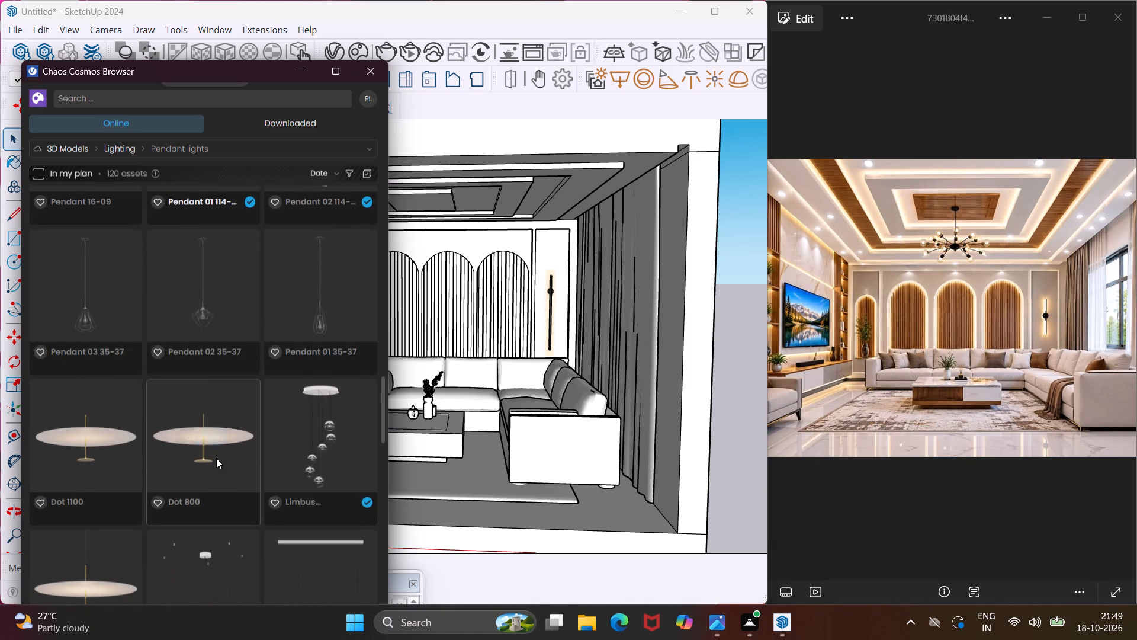
{"action": "scroll", "coordinate": [216, 458], "scroll_direction": "down", "scroll_amount": 4}
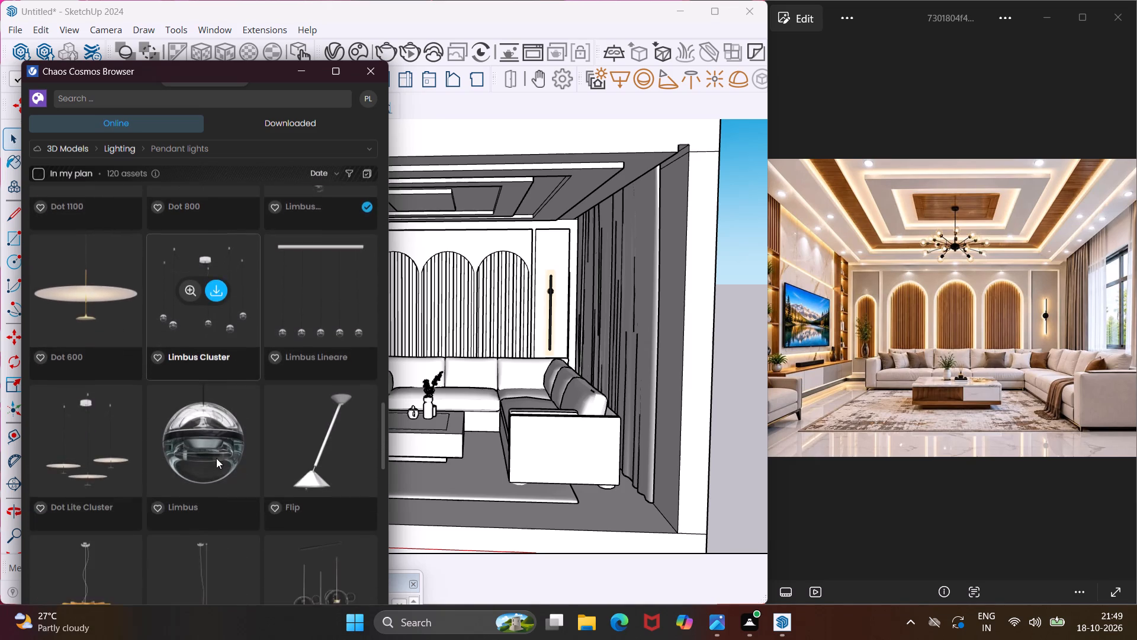
{"action": "scroll", "coordinate": [216, 458], "scroll_direction": "down", "scroll_amount": 3}
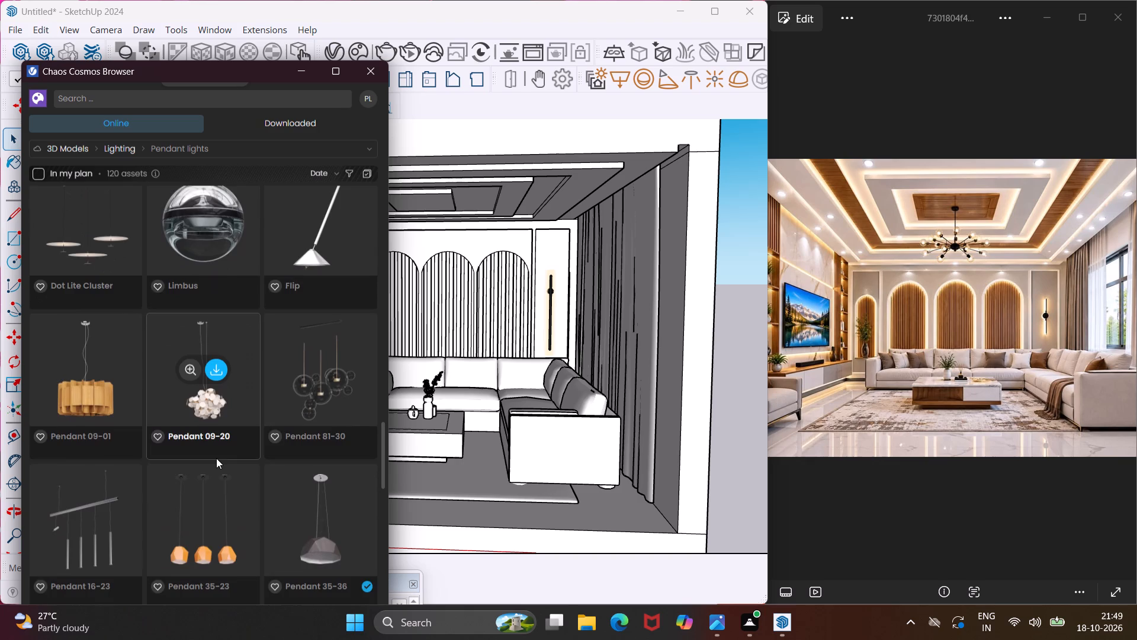
{"action": "scroll", "coordinate": [216, 458], "scroll_direction": "down", "scroll_amount": 6}
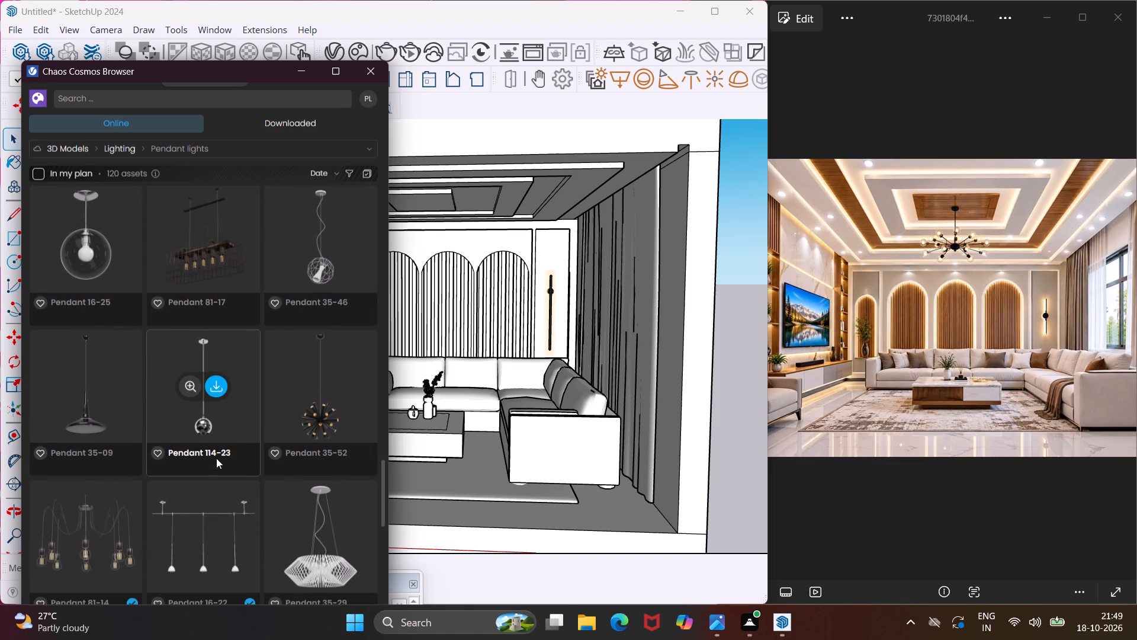
{"action": "scroll", "coordinate": [216, 458], "scroll_direction": "down", "scroll_amount": 1}
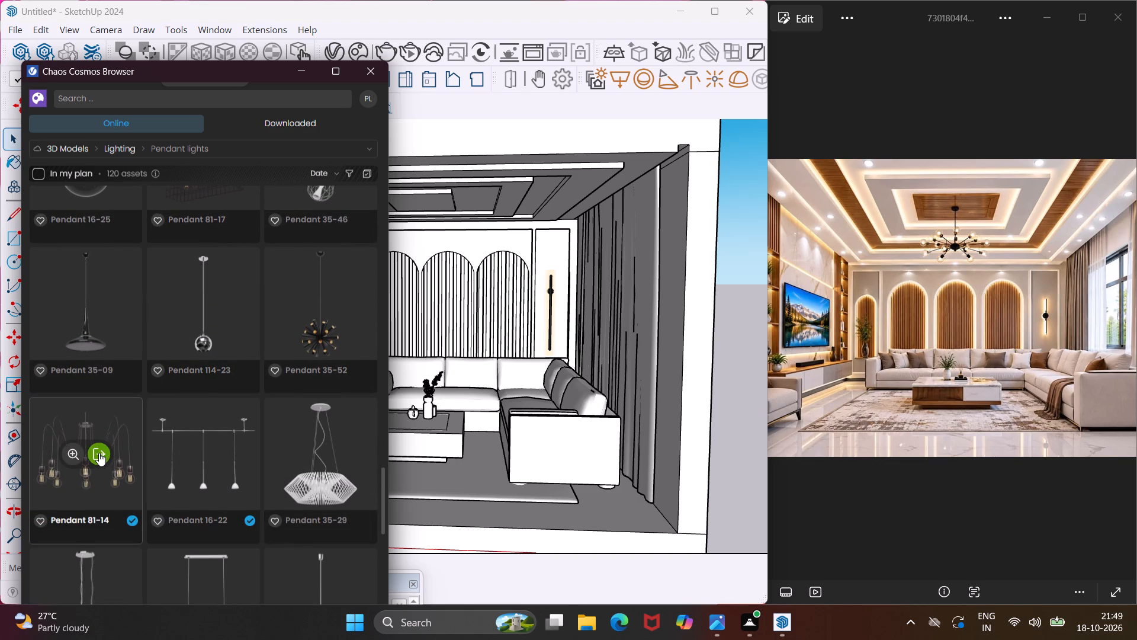
Import the Pendant 81-14 model from Chaos Cosmos and place one copy on the ground outside the room.
{"action": "left_click", "coordinate": [99, 453]}
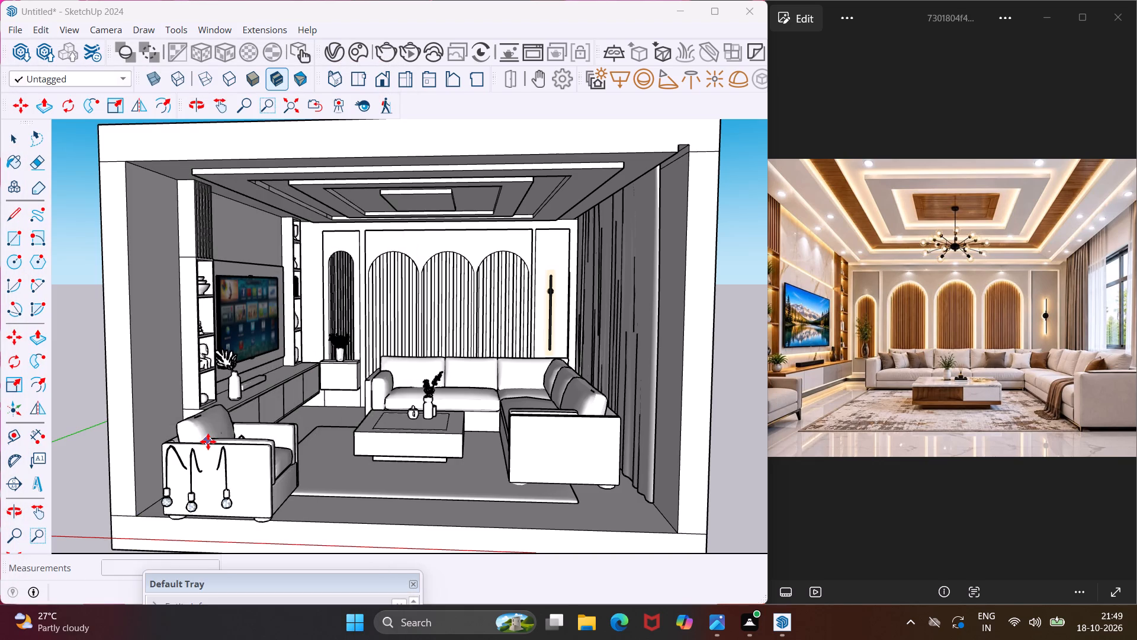
{"action": "middle_click_drag", "start_coordinate": [301, 400], "coordinate": [258, 380]}
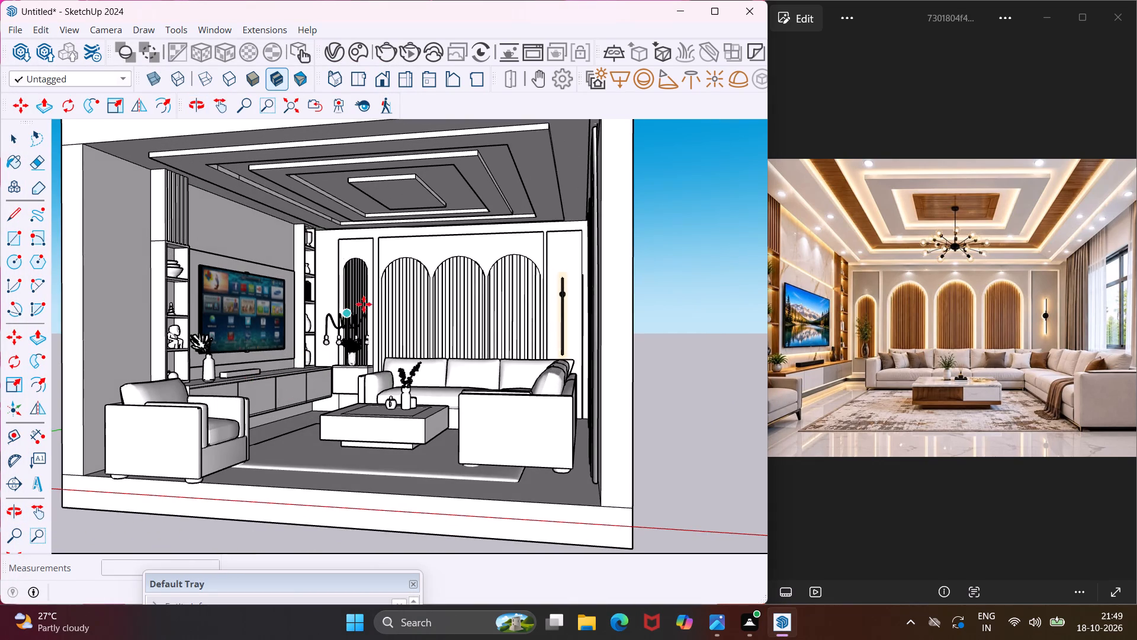
{"action": "scroll", "coordinate": [431, 376], "scroll_direction": "down", "scroll_amount": 5}
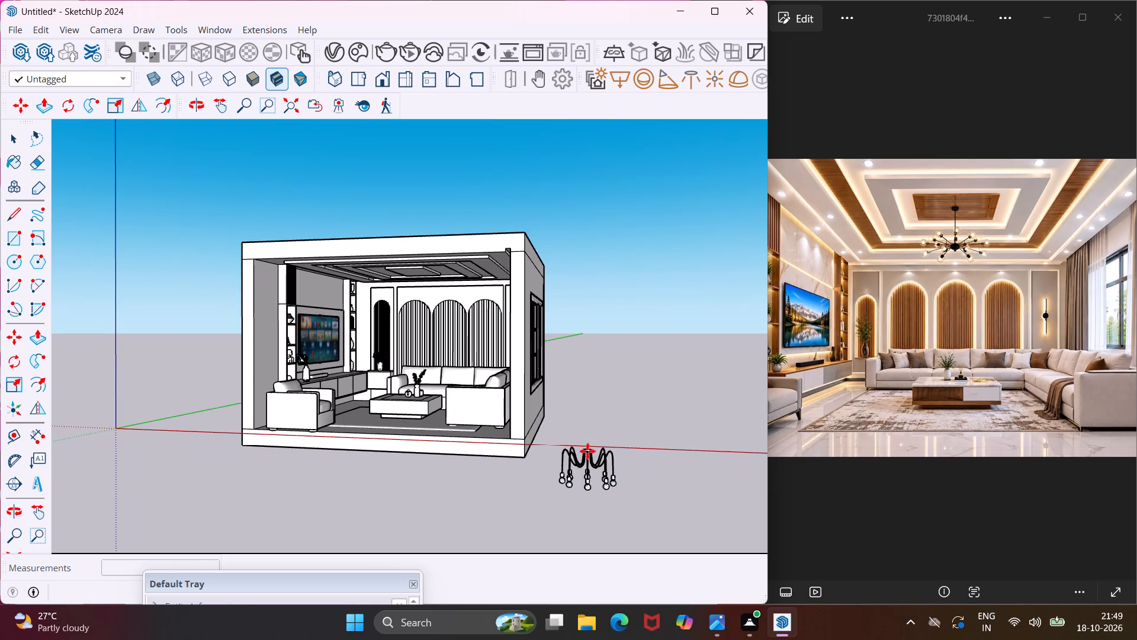
{"action": "left_click", "coordinate": [587, 451]}
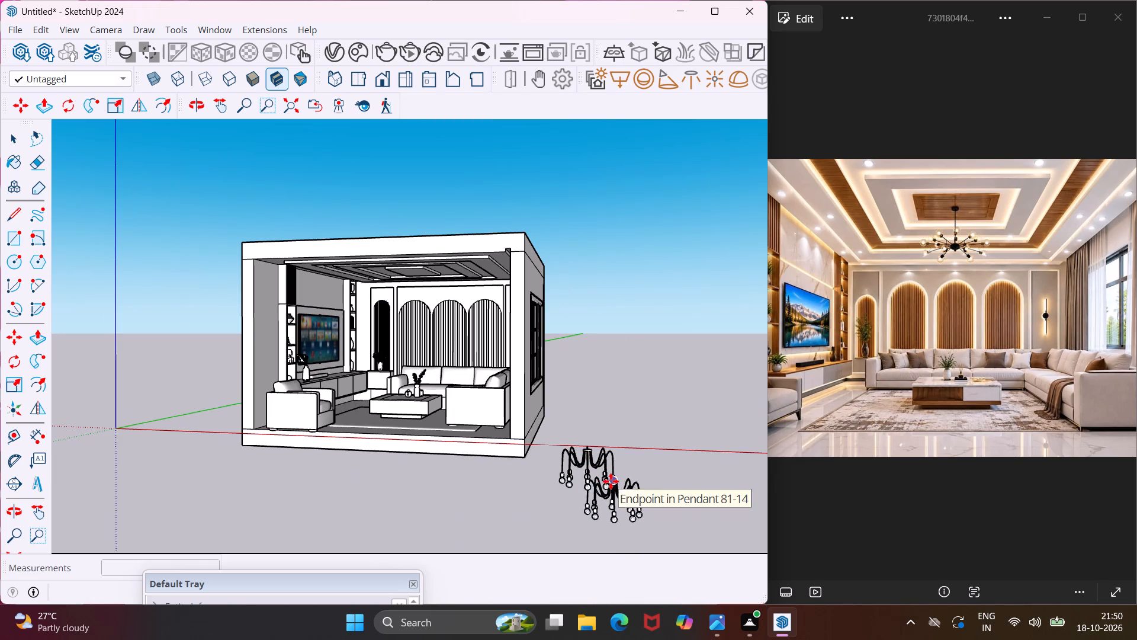
{"action": "key", "text": "Escape"}
Move the Pendant 81-14 chandelier from outside into the room, up under the central rectangle of the stepped ceiling.
{"action": "left_click", "coordinate": [595, 463]}
{"action": "scroll", "coordinate": [584, 446], "scroll_direction": "up", "scroll_amount": 5}
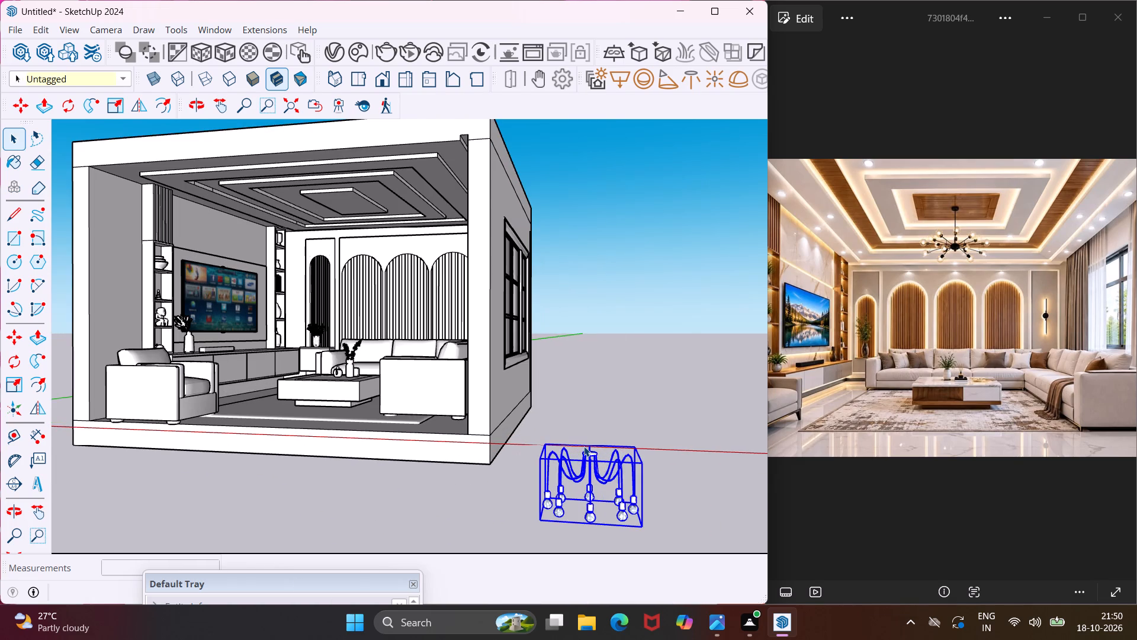
{"action": "key", "text": "m"}
{"action": "left_click", "coordinate": [645, 461]}
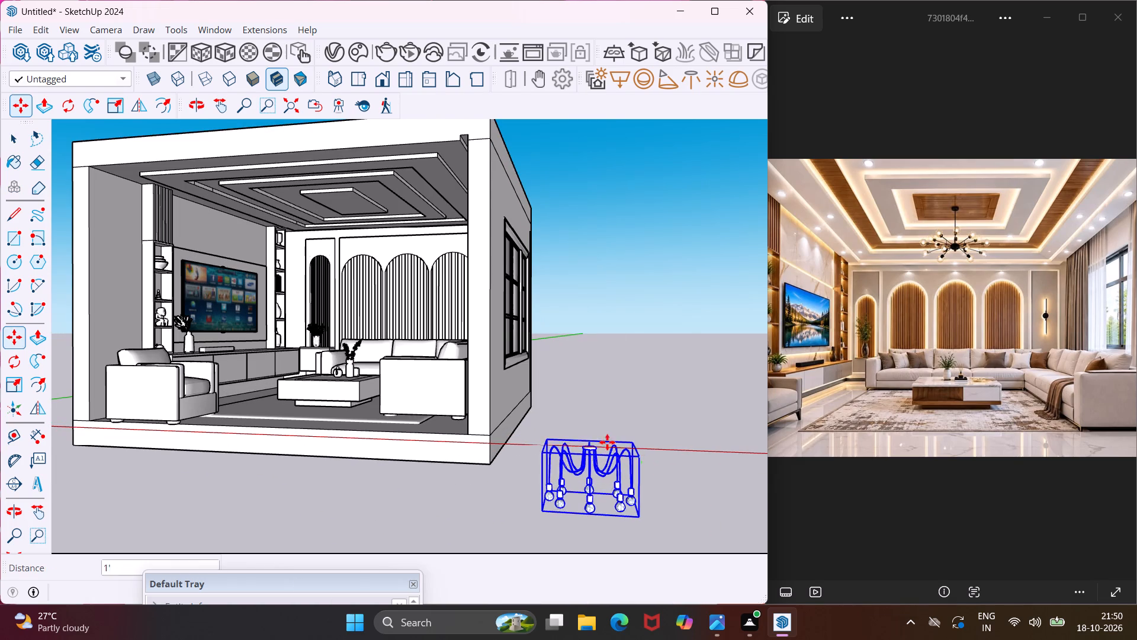
{"action": "scroll", "coordinate": [548, 418], "scroll_direction": "down", "scroll_amount": 4}
{"action": "middle_click_drag", "start_coordinate": [548, 418], "coordinate": [585, 372]}
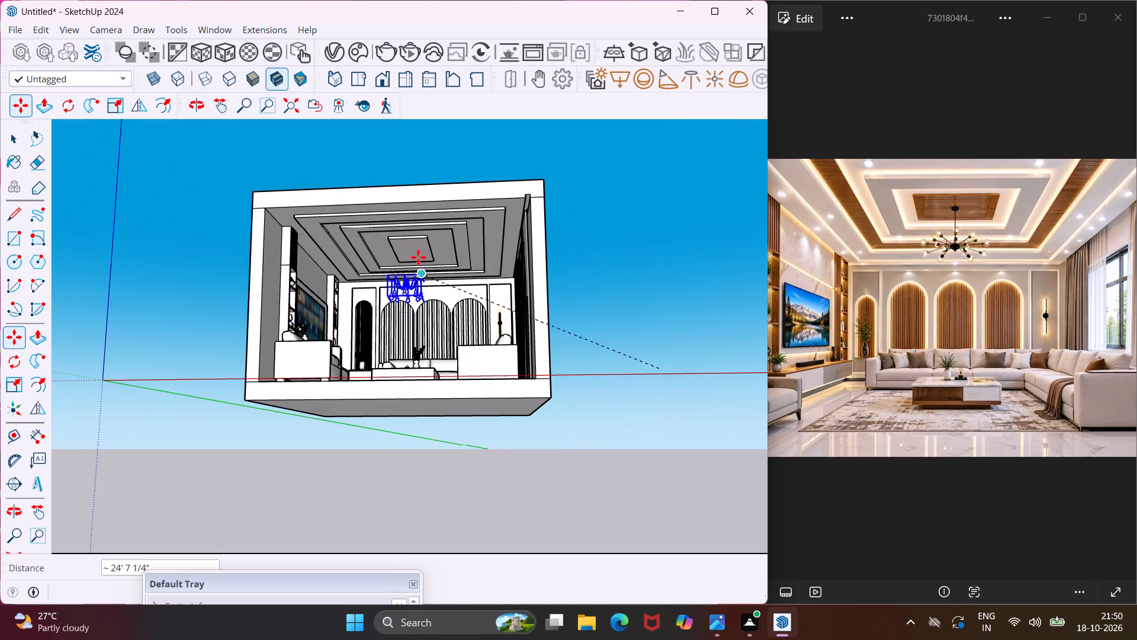
{"action": "scroll", "coordinate": [442, 245], "scroll_direction": "up", "scroll_amount": 13}
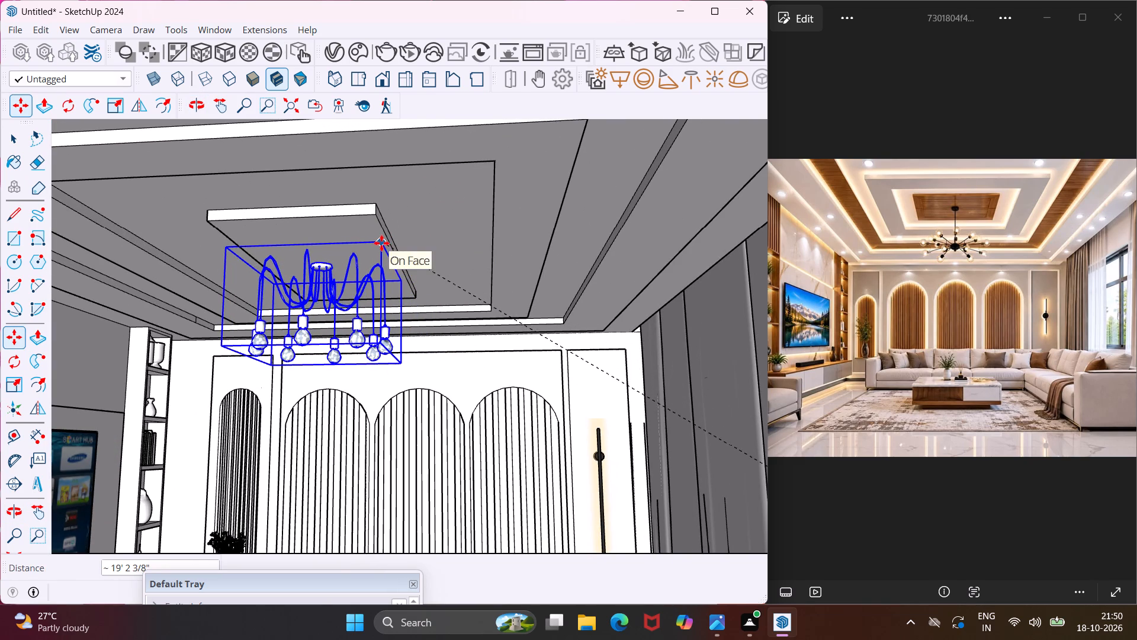
{"action": "left_click", "coordinate": [381, 238]}
Shift the chandelier about 9 7/16" along the green axis toward the arched back wall, under the central ceiling rectangle, and deselect it.
{"action": "middle_click_drag", "start_coordinate": [381, 238], "coordinate": [506, 194]}
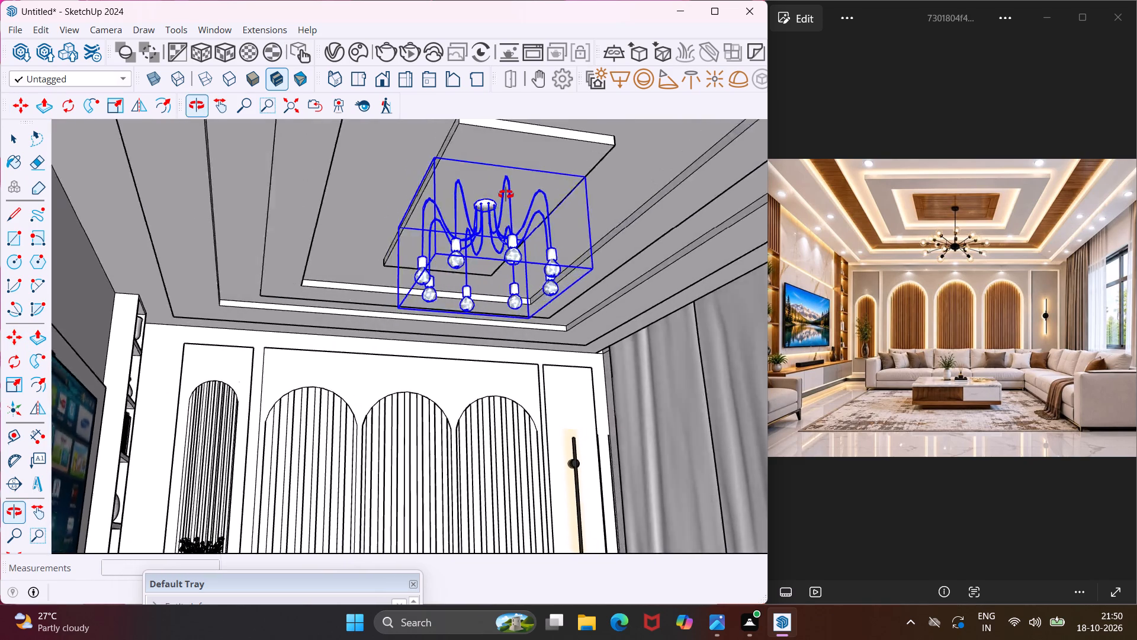
{"action": "middle_click_drag", "start_coordinate": [506, 194], "coordinate": [485, 222]}
{"action": "scroll", "coordinate": [517, 209], "scroll_direction": "up", "scroll_amount": 4}
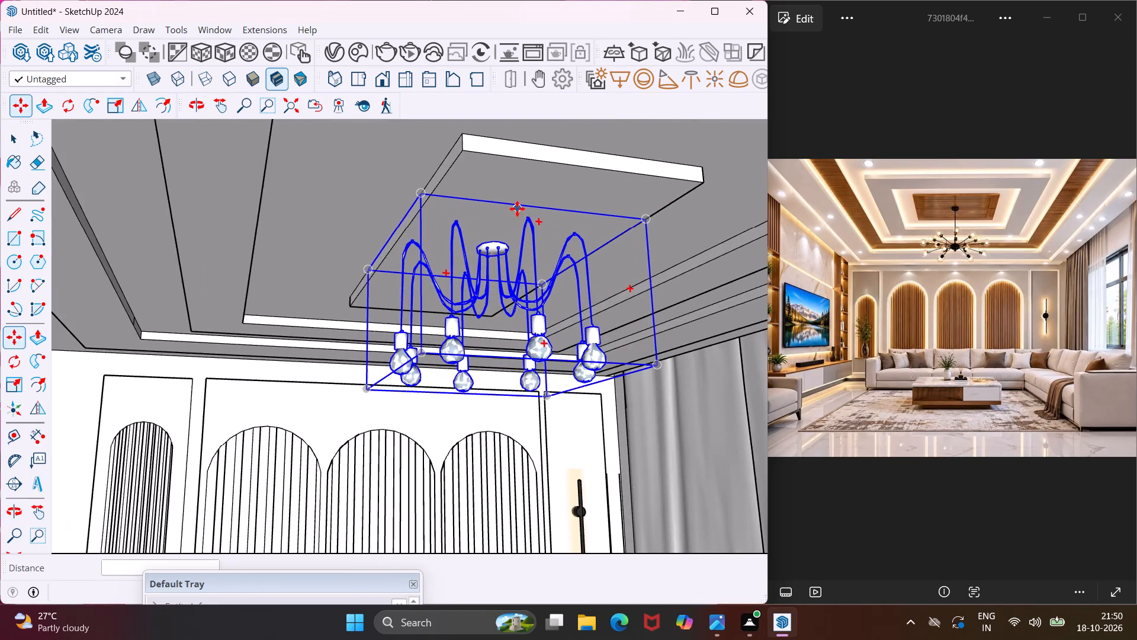
{"action": "middle_click_drag", "start_coordinate": [519, 206], "coordinate": [549, 139]}
{"action": "scroll", "coordinate": [519, 206], "scroll_direction": "up", "scroll_amount": 1}
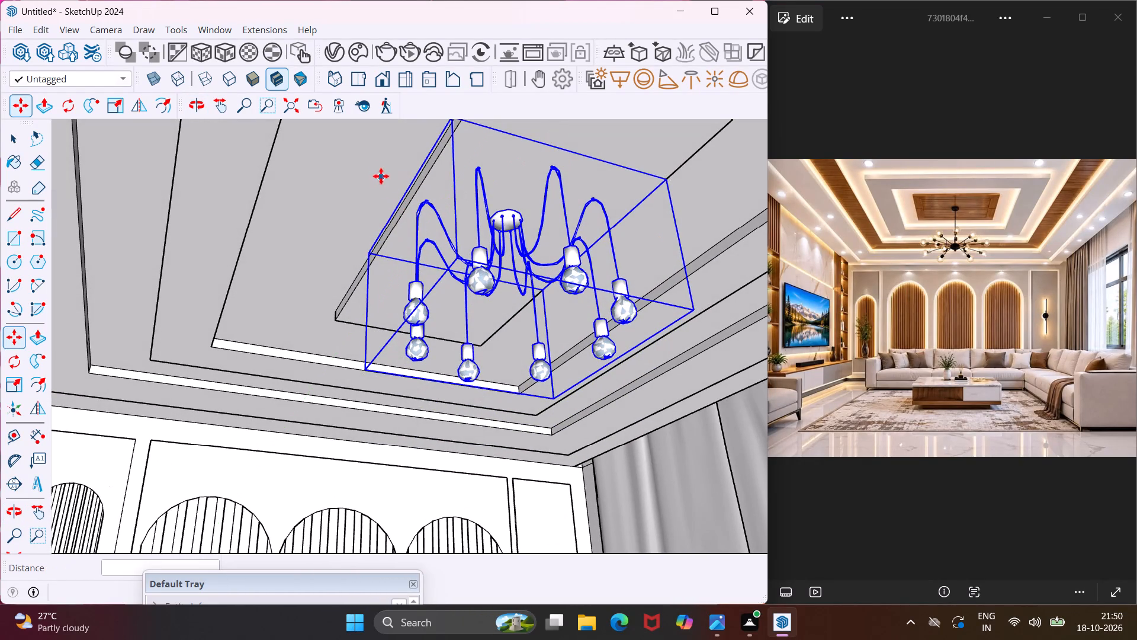
{"action": "left_click", "coordinate": [377, 159]}
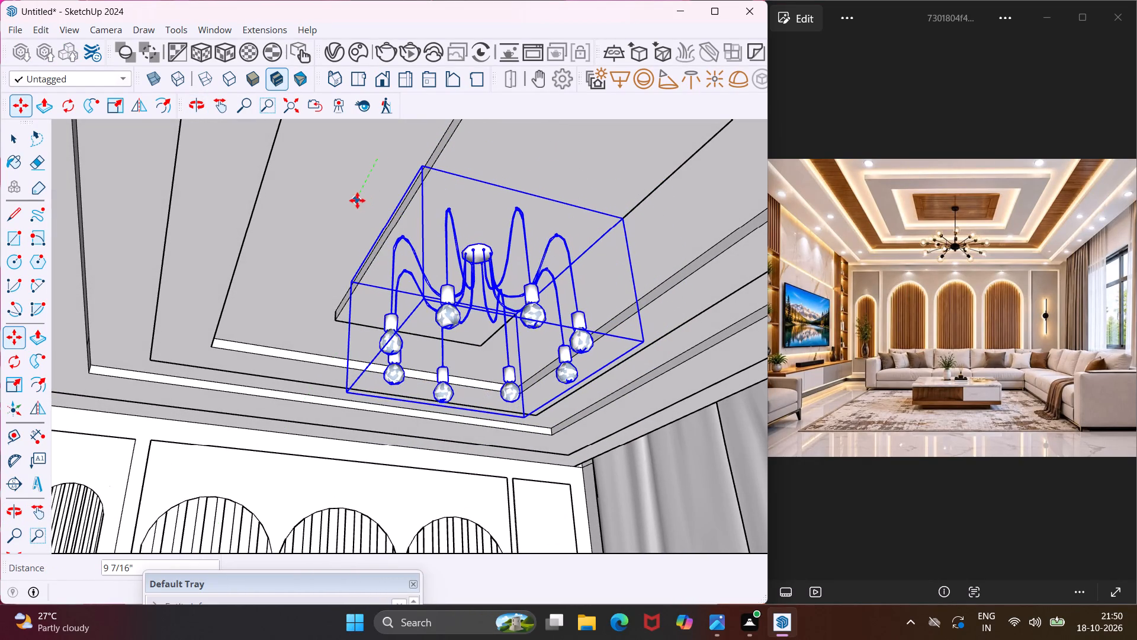
{"action": "left_click", "coordinate": [356, 199]}
{"action": "middle_click_drag", "start_coordinate": [352, 197], "coordinate": [339, 209]}
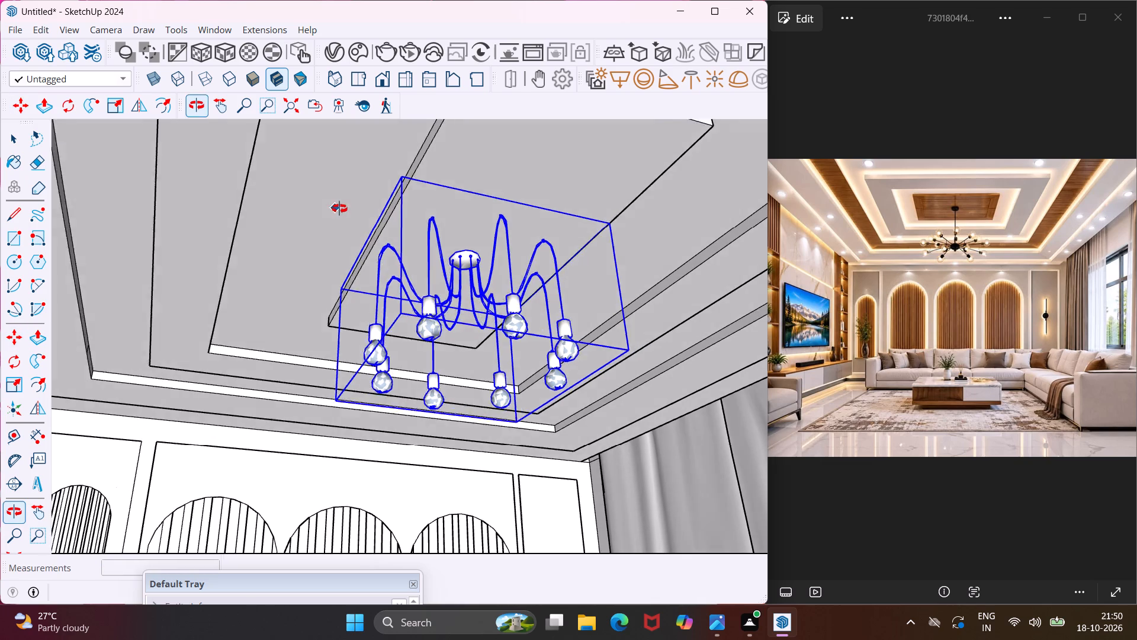
{"action": "middle_click_drag", "start_coordinate": [339, 209], "coordinate": [332, 223]}
{"action": "left_click", "coordinate": [332, 223]}
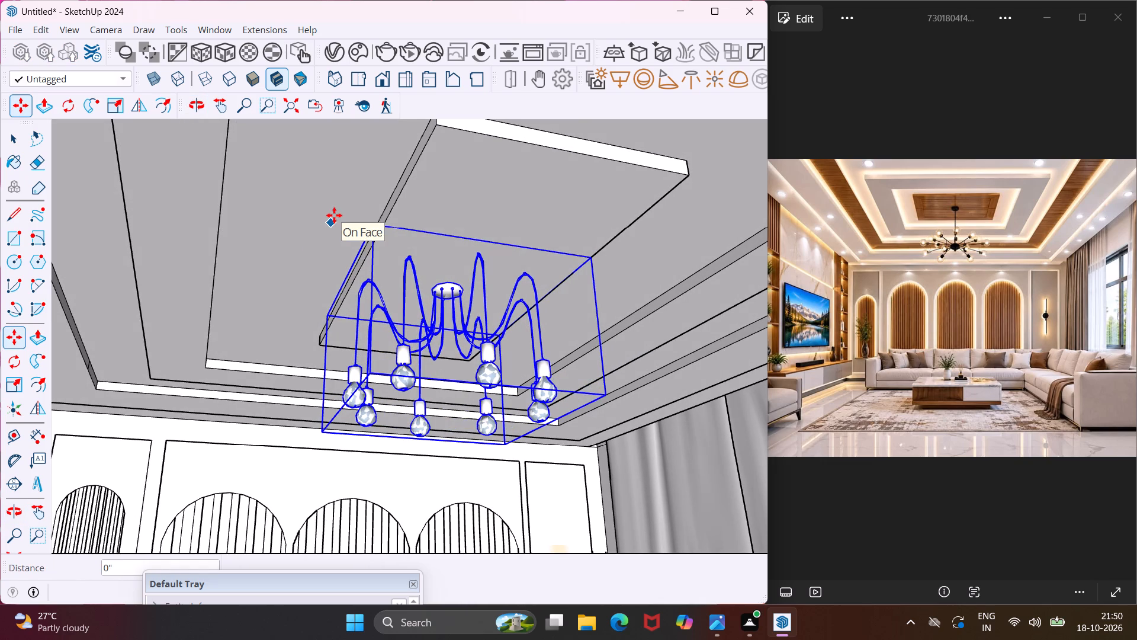
{"action": "left_click", "coordinate": [335, 212]}
{"action": "scroll", "coordinate": [334, 210], "scroll_direction": "down", "scroll_amount": 6}
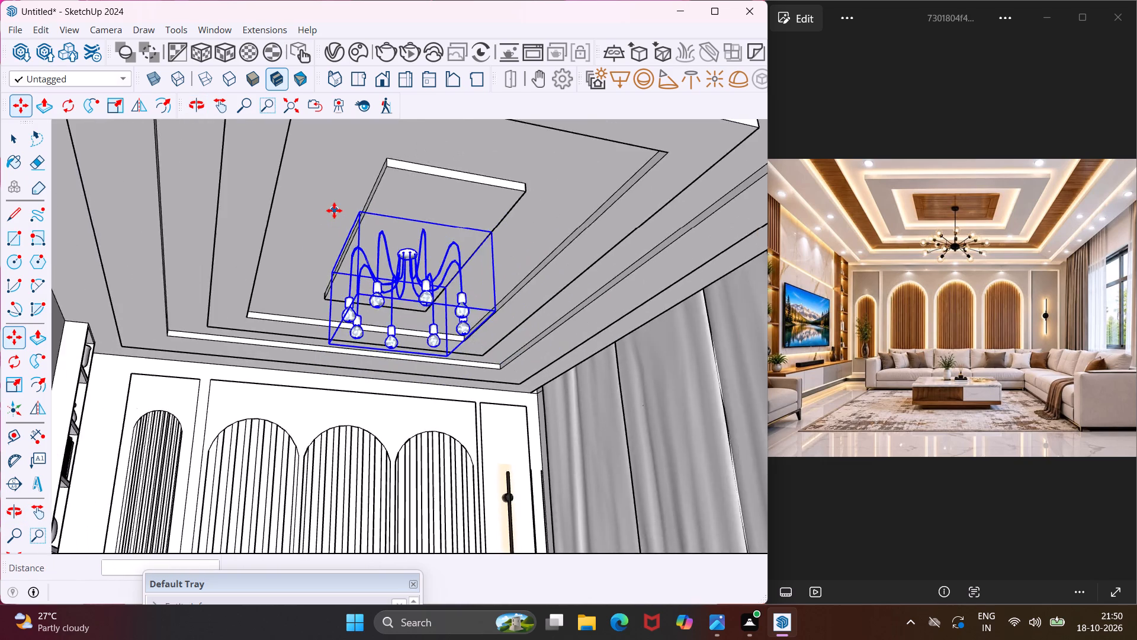
{"action": "scroll", "coordinate": [334, 210], "scroll_direction": "down", "scroll_amount": 7}
{"action": "middle_click_drag", "start_coordinate": [334, 210], "coordinate": [311, 270]}
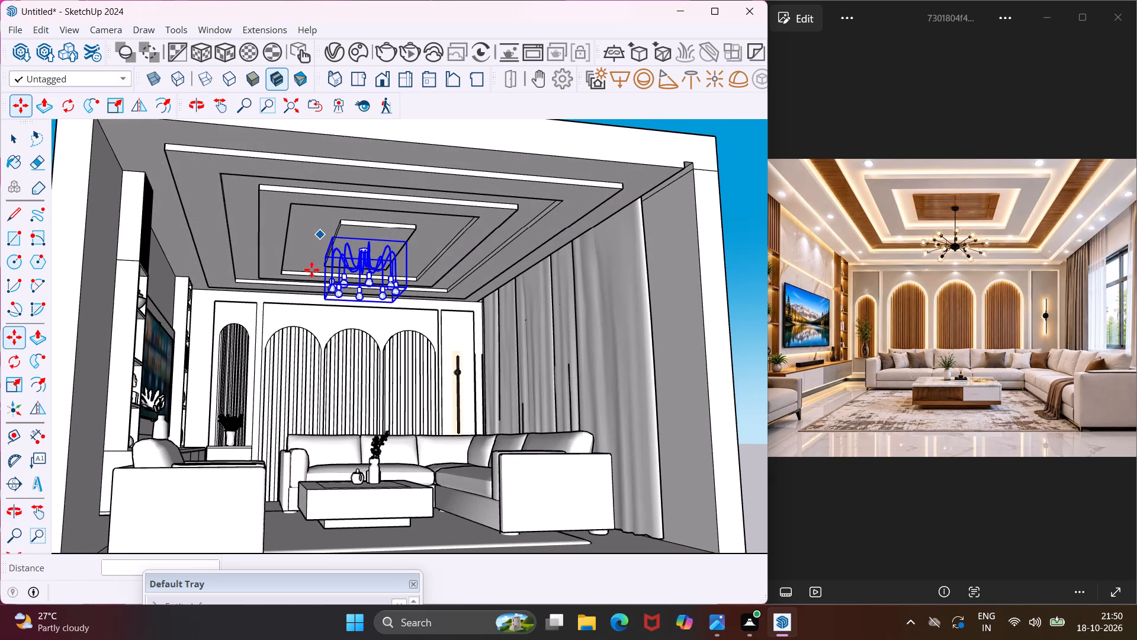
{"action": "key", "text": "Escape"}
{"action": "key", "text": "space"}
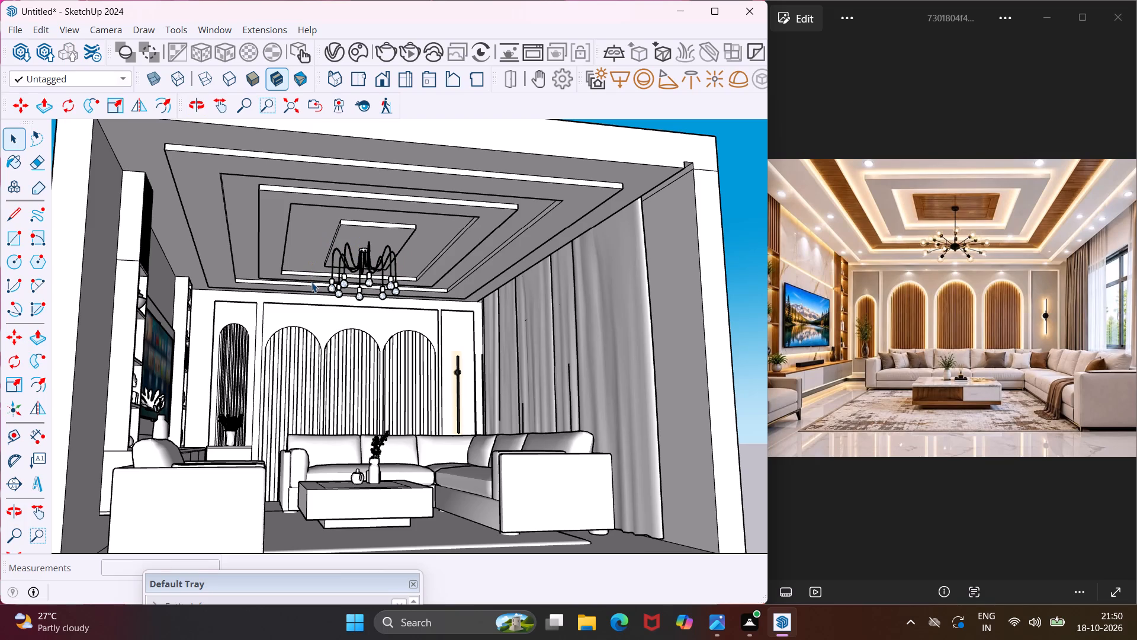
Turn on Safe Frame in the V-Ray render output settings and set the aspect ratio to 4:3 - Picture.
{"action": "middle_click_drag", "start_coordinate": [286, 287], "coordinate": [302, 289]}
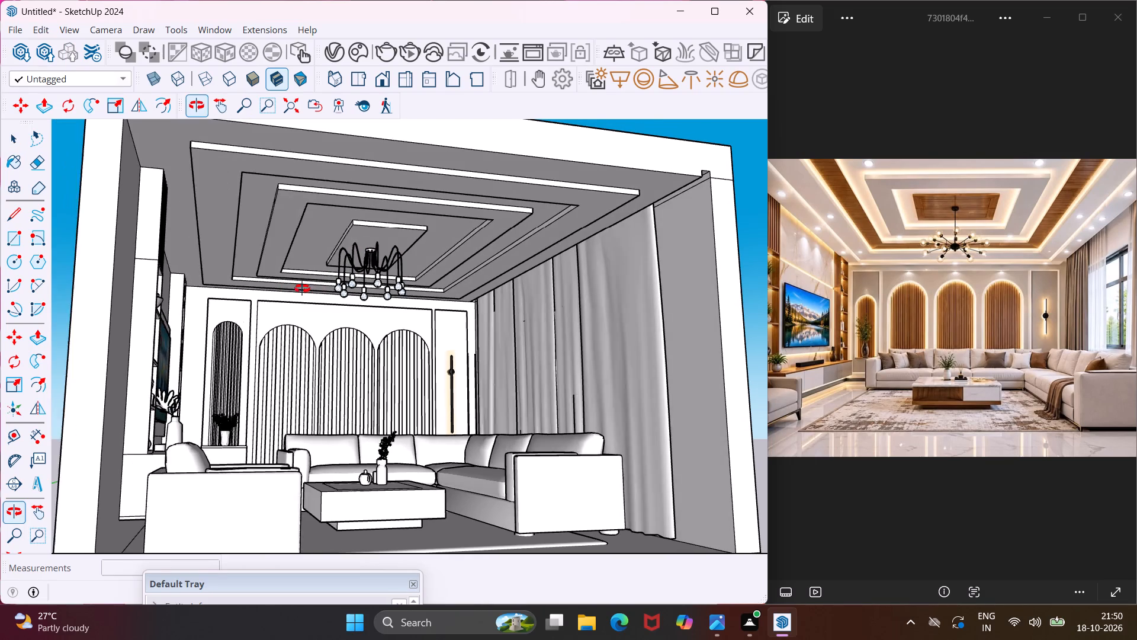
{"action": "middle_click_drag", "start_coordinate": [302, 289], "coordinate": [313, 293]}
{"action": "scroll", "coordinate": [307, 295], "scroll_direction": "down", "scroll_amount": 4}
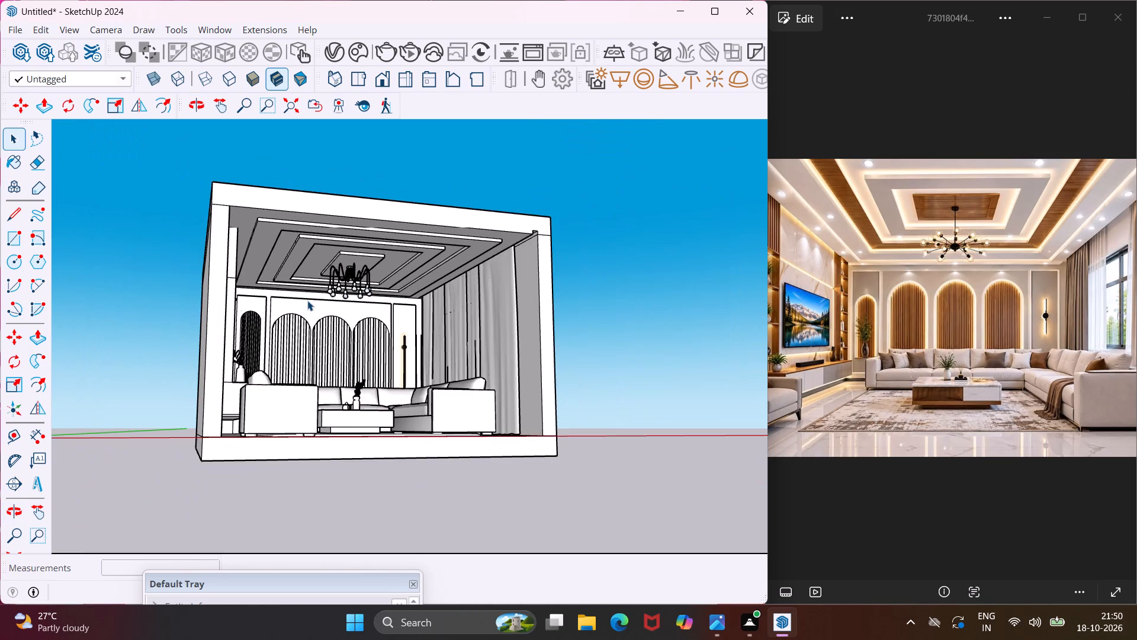
{"action": "middle_click_drag", "start_coordinate": [307, 301], "coordinate": [271, 346]}
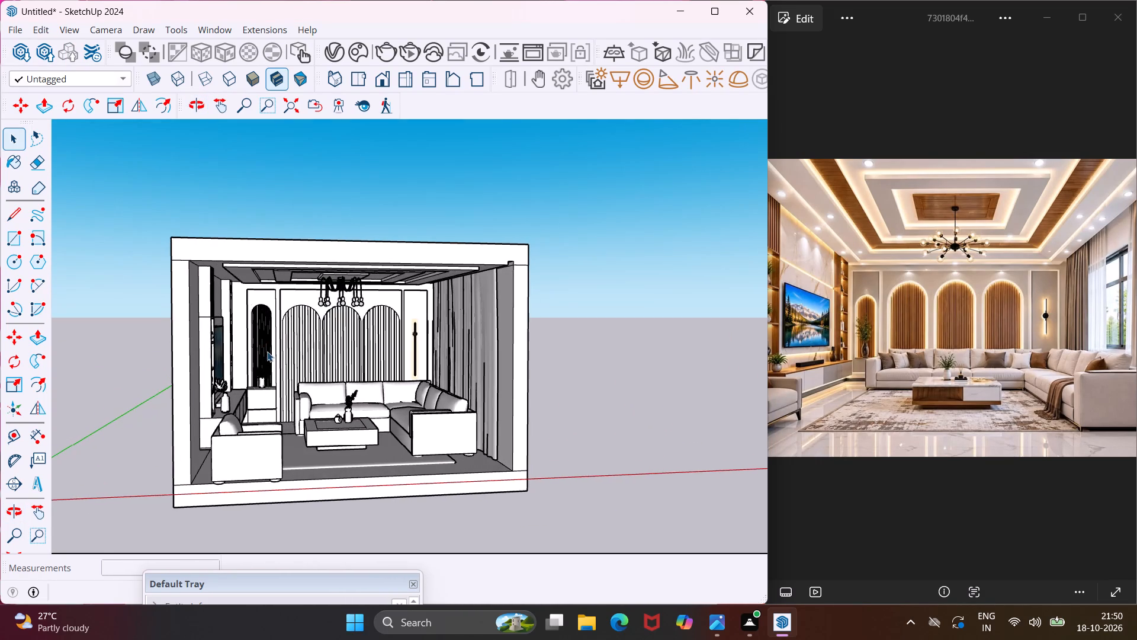
{"action": "scroll", "coordinate": [267, 351], "scroll_direction": "up", "scroll_amount": 3}
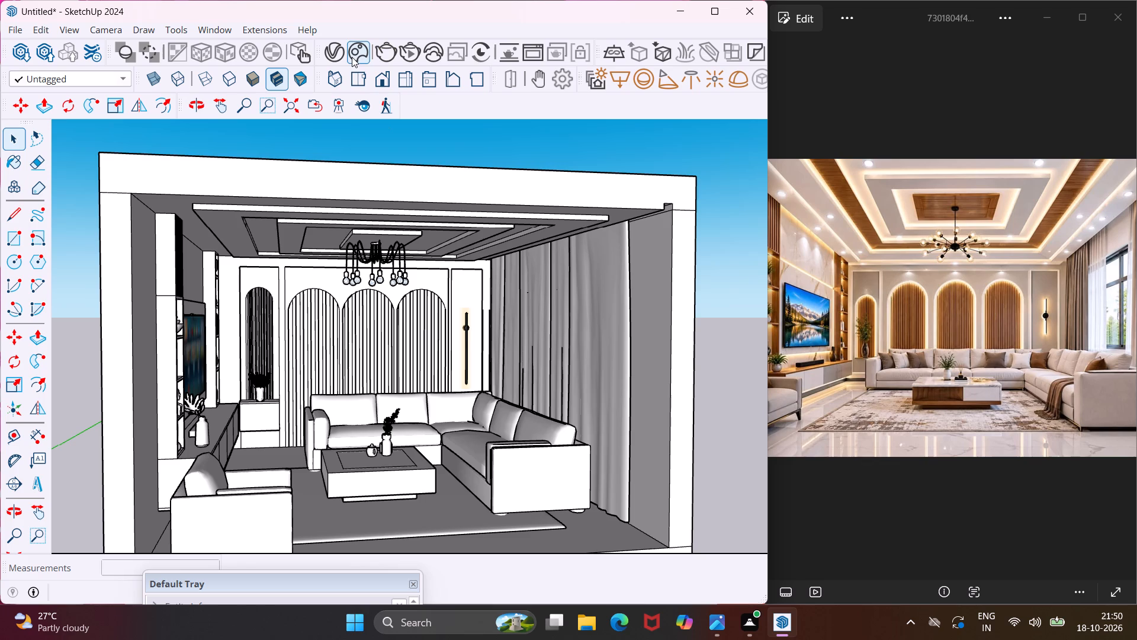
{"action": "left_click", "coordinate": [344, 56]}
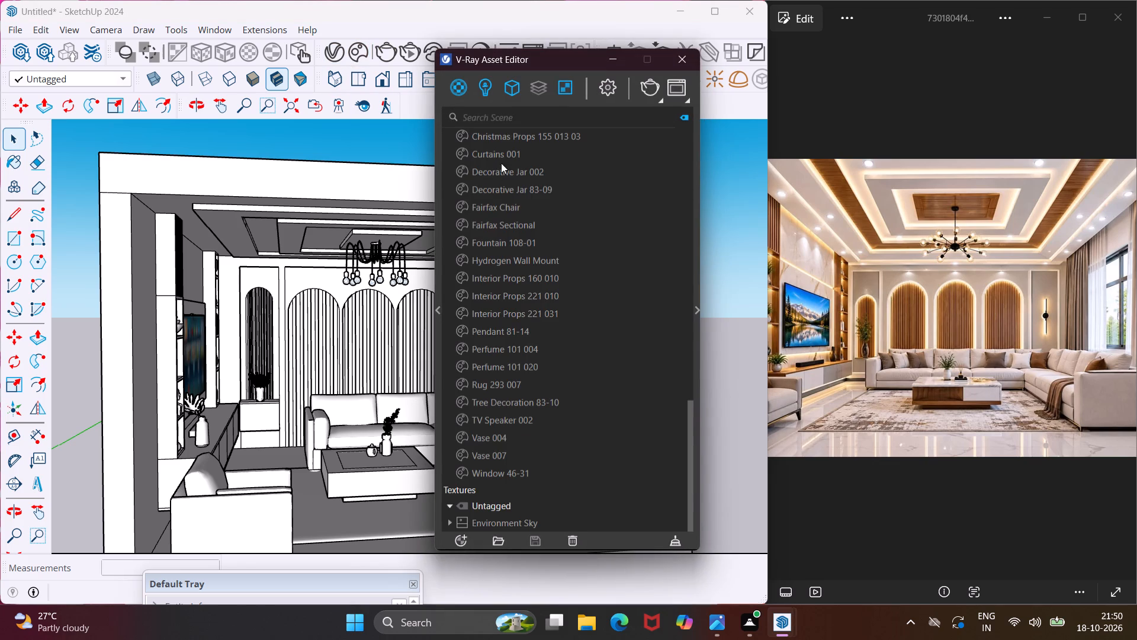
{"action": "left_click", "coordinate": [601, 87]}
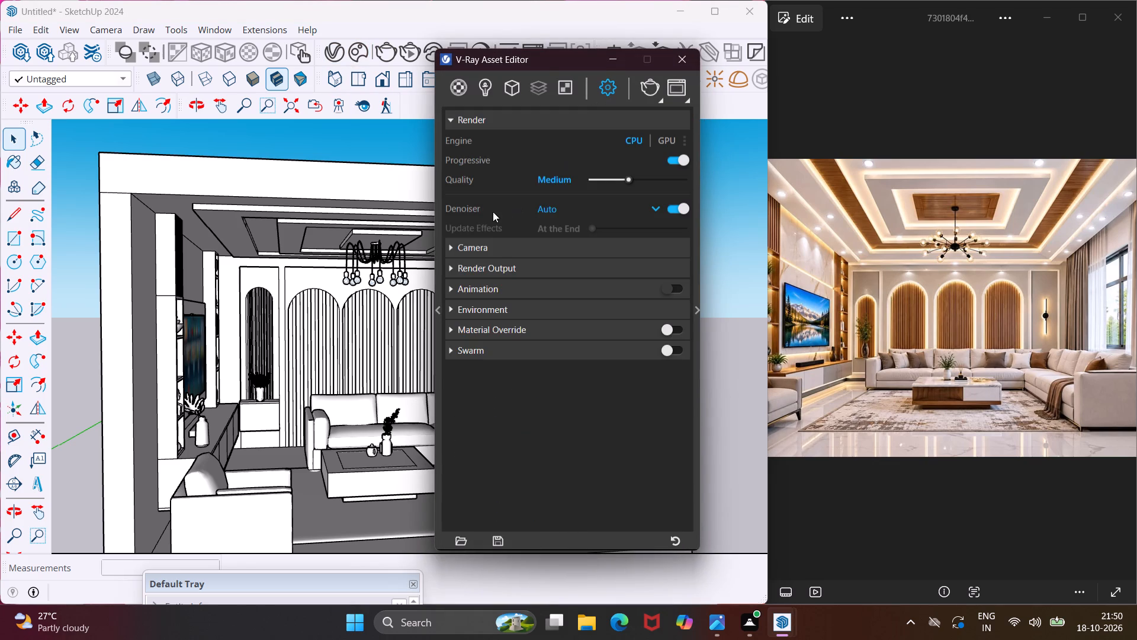
{"action": "left_click", "coordinate": [455, 267]}
{"action": "left_click", "coordinate": [672, 284]}
{"action": "left_click", "coordinate": [681, 329]}
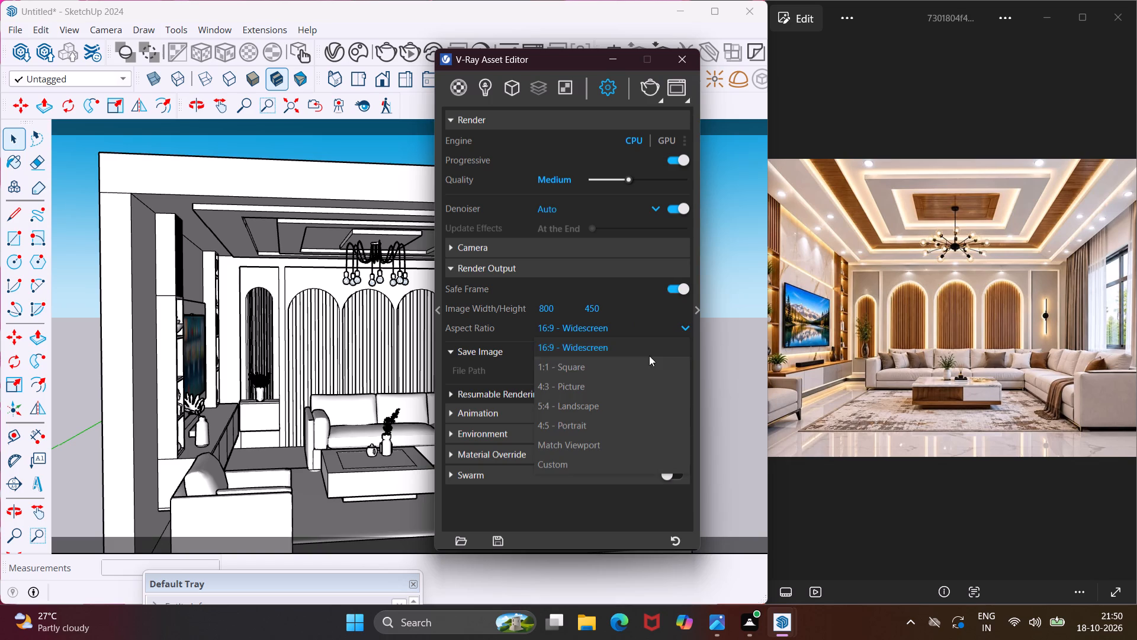
{"action": "left_click", "coordinate": [611, 379]}
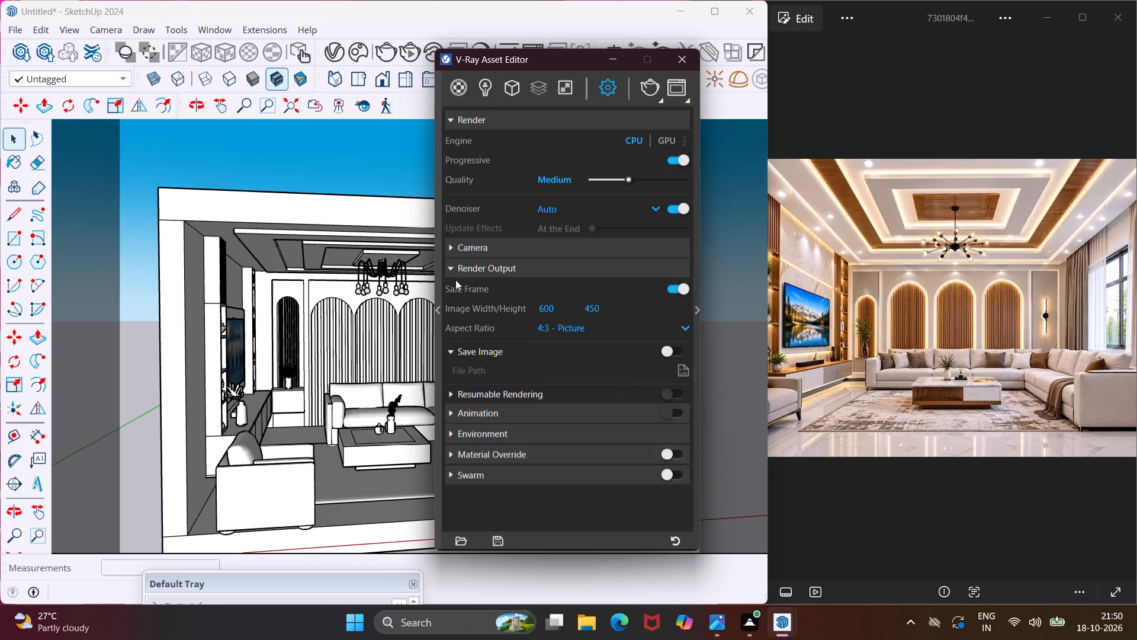
{"action": "left_click", "coordinate": [611, 69]}
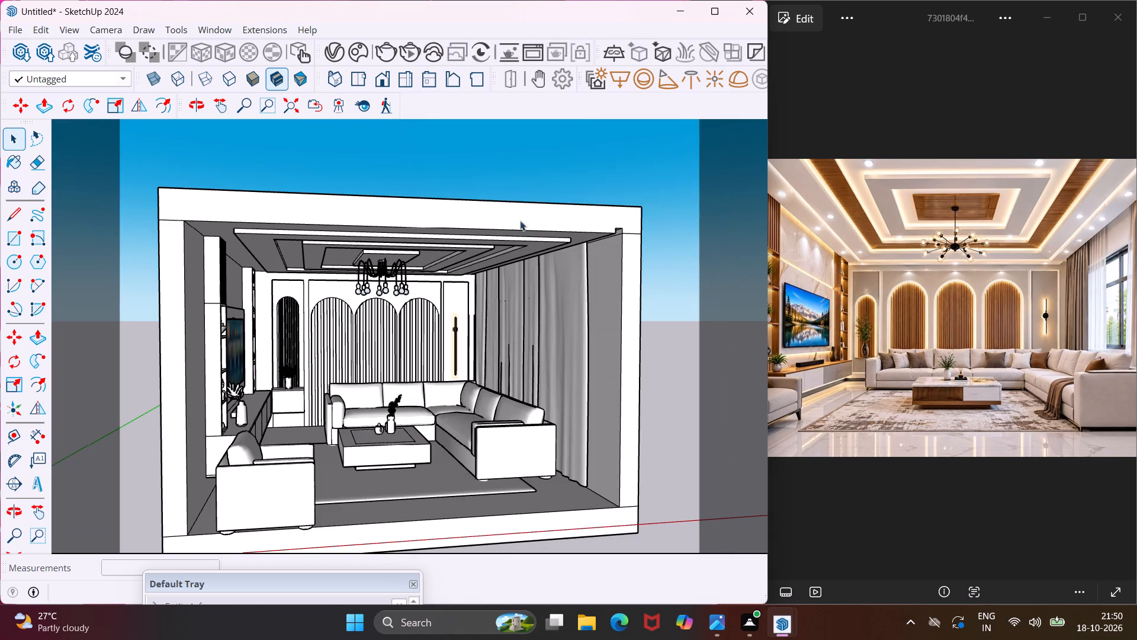
Compose an interior view inside the safe frame facing the arched back wall, with chandelier, TV wall and sofas framed like the reference image.
{"action": "scroll", "coordinate": [364, 460], "scroll_direction": "up", "scroll_amount": 1}
{"action": "middle_click_drag", "start_coordinate": [363, 461], "coordinate": [361, 461]}
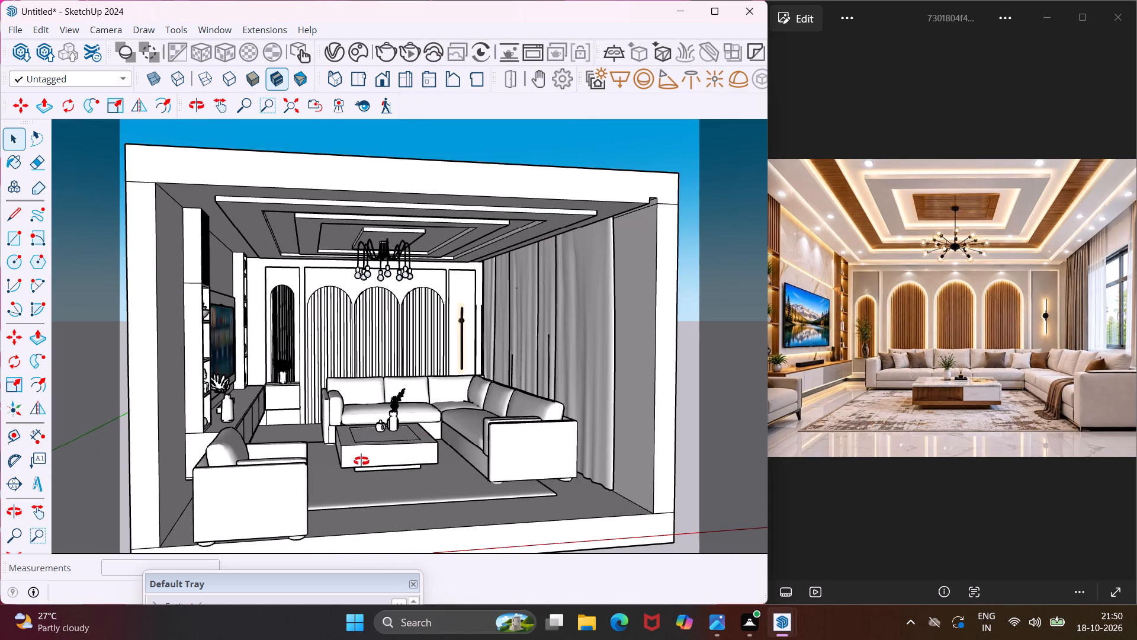
{"action": "middle_click_drag", "start_coordinate": [361, 461], "coordinate": [342, 449]}
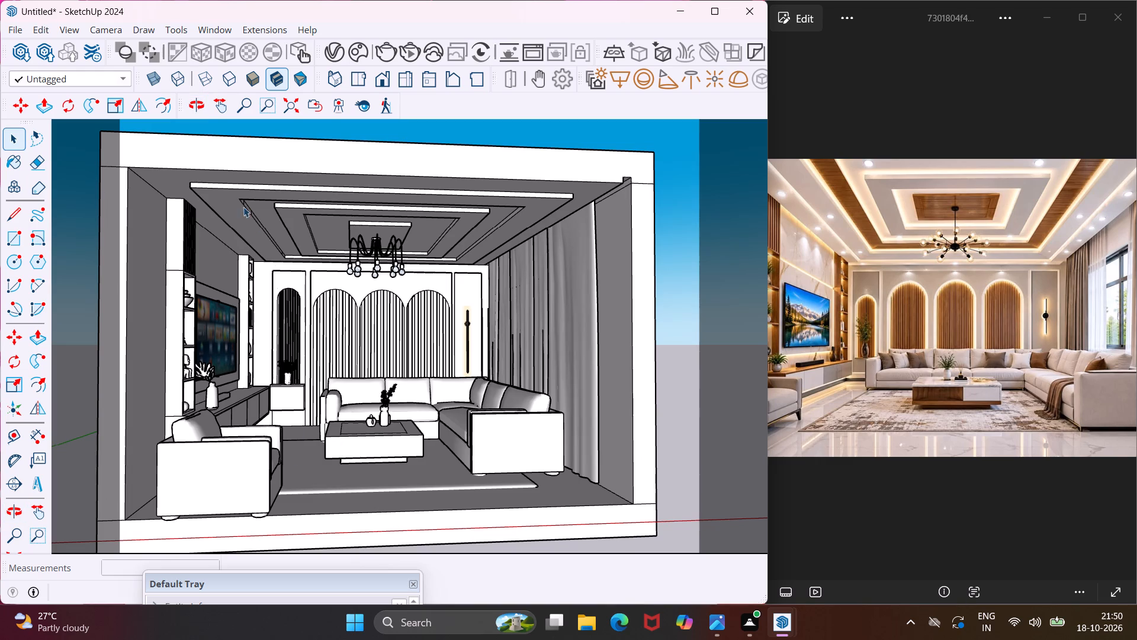
{"action": "left_click", "coordinate": [220, 115]}
{"action": "left_click_drag", "start_coordinate": [252, 209], "coordinate": [275, 215]}
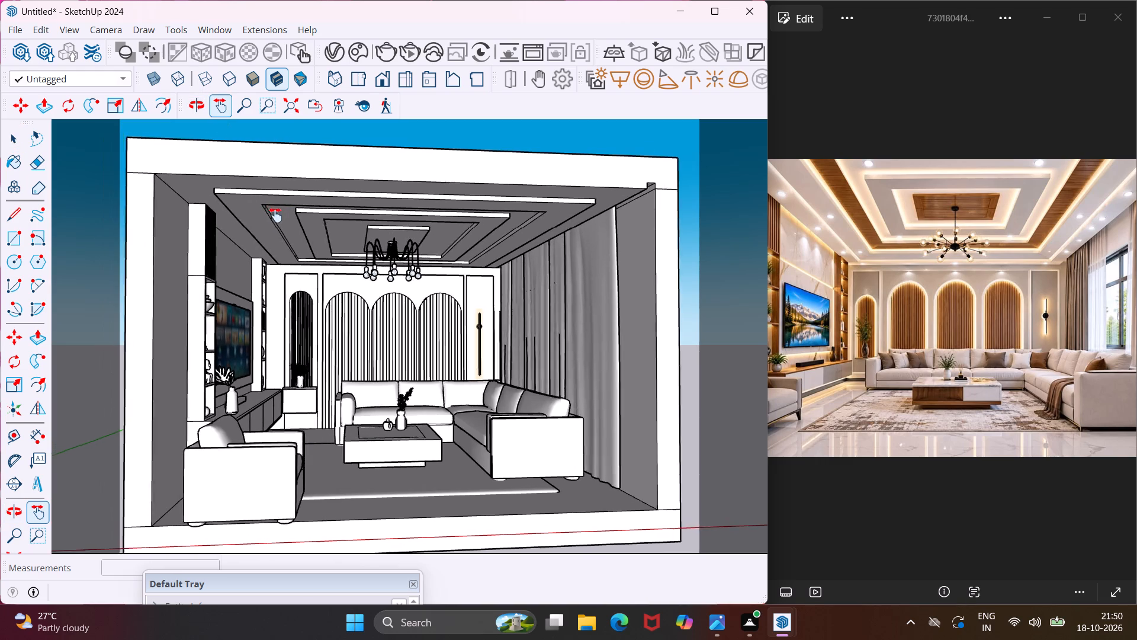
{"action": "left_click_drag", "start_coordinate": [275, 215], "coordinate": [282, 217]}
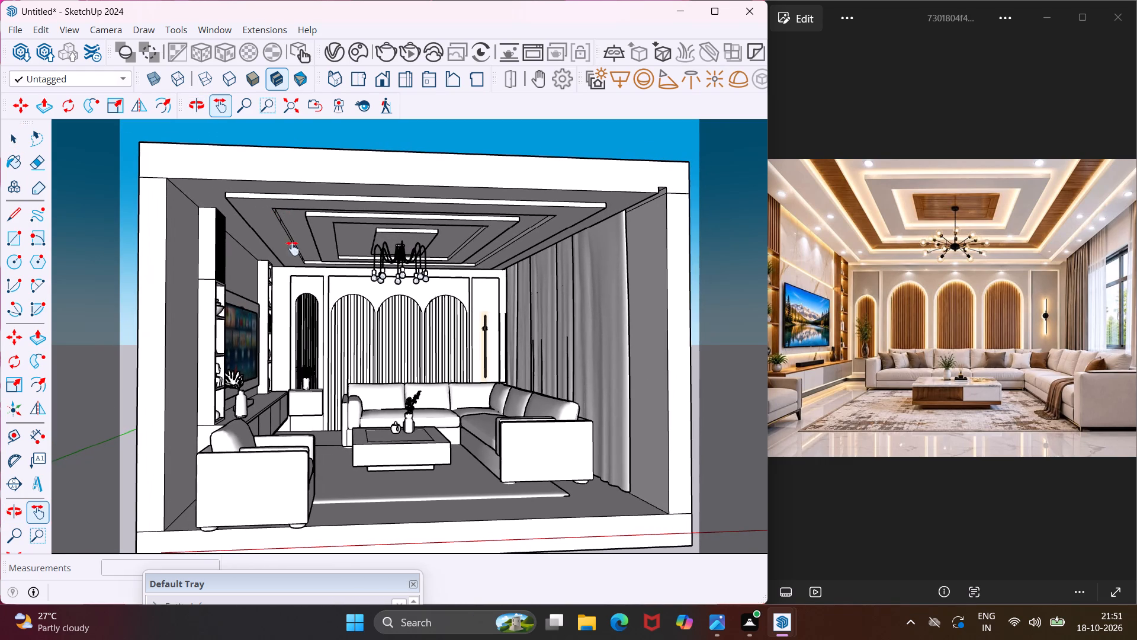
{"action": "scroll", "coordinate": [316, 349], "scroll_direction": "up", "scroll_amount": 1}
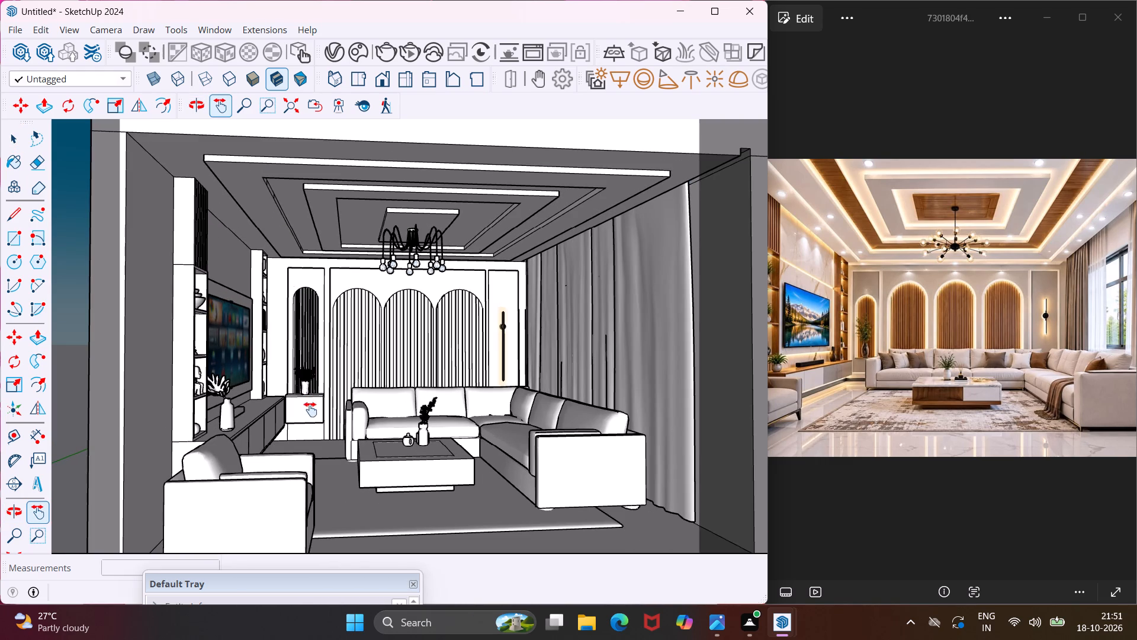
{"action": "middle_click_drag", "start_coordinate": [311, 427], "coordinate": [306, 422]}
{"action": "scroll", "coordinate": [306, 425], "scroll_direction": "up", "scroll_amount": 1}
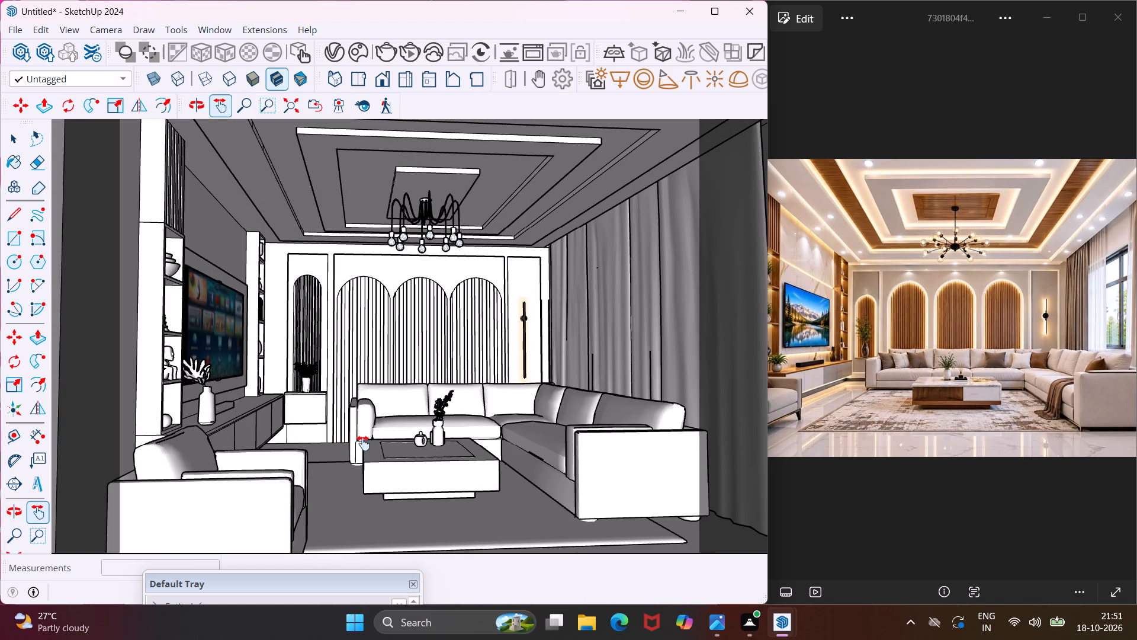
{"action": "left_click_drag", "start_coordinate": [381, 451], "coordinate": [365, 451]}
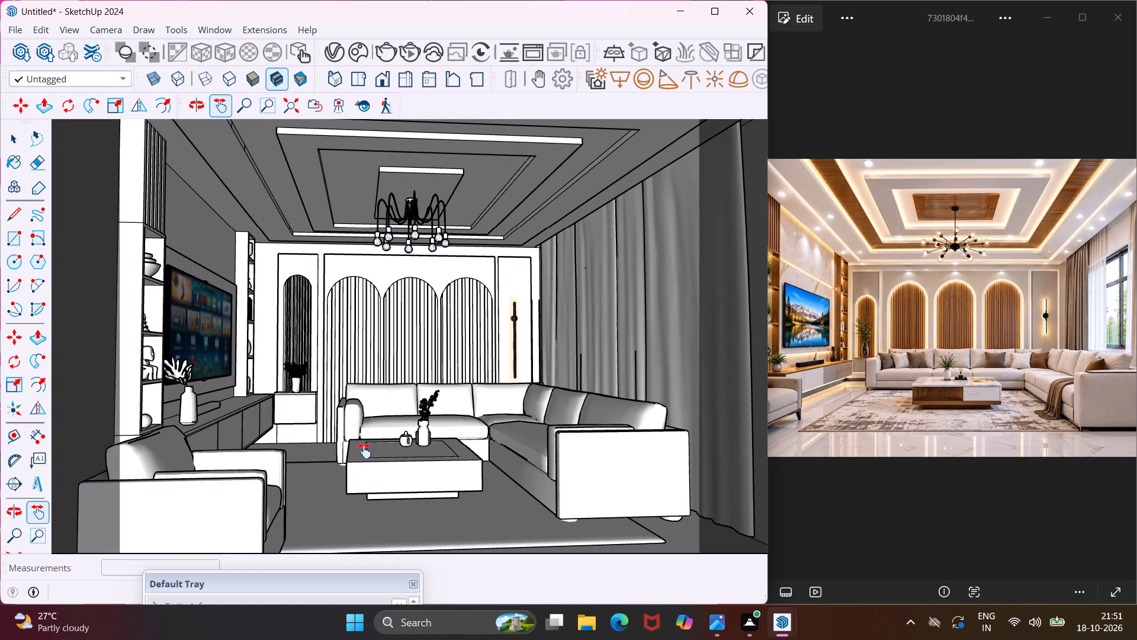
{"action": "scroll", "coordinate": [364, 451], "scroll_direction": "up", "scroll_amount": 1}
{"action": "left_click", "coordinate": [349, 462]}
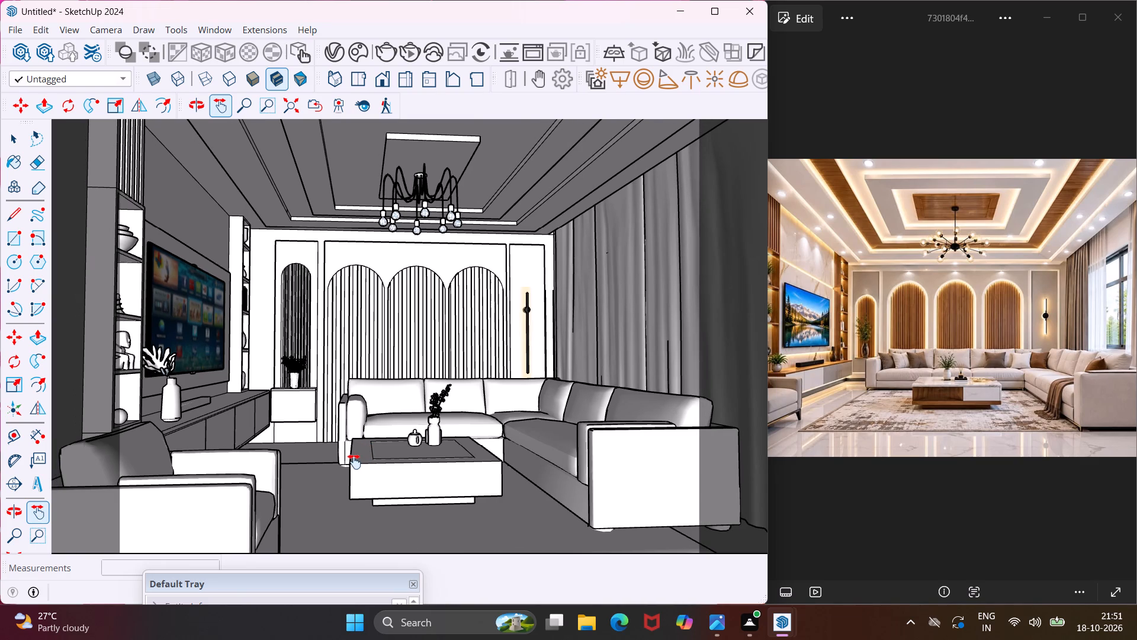
{"action": "middle_click_drag", "start_coordinate": [354, 462], "coordinate": [343, 462]}
{"action": "left_click_drag", "start_coordinate": [319, 463], "coordinate": [325, 463]}
{"action": "middle_click", "coordinate": [325, 463]}
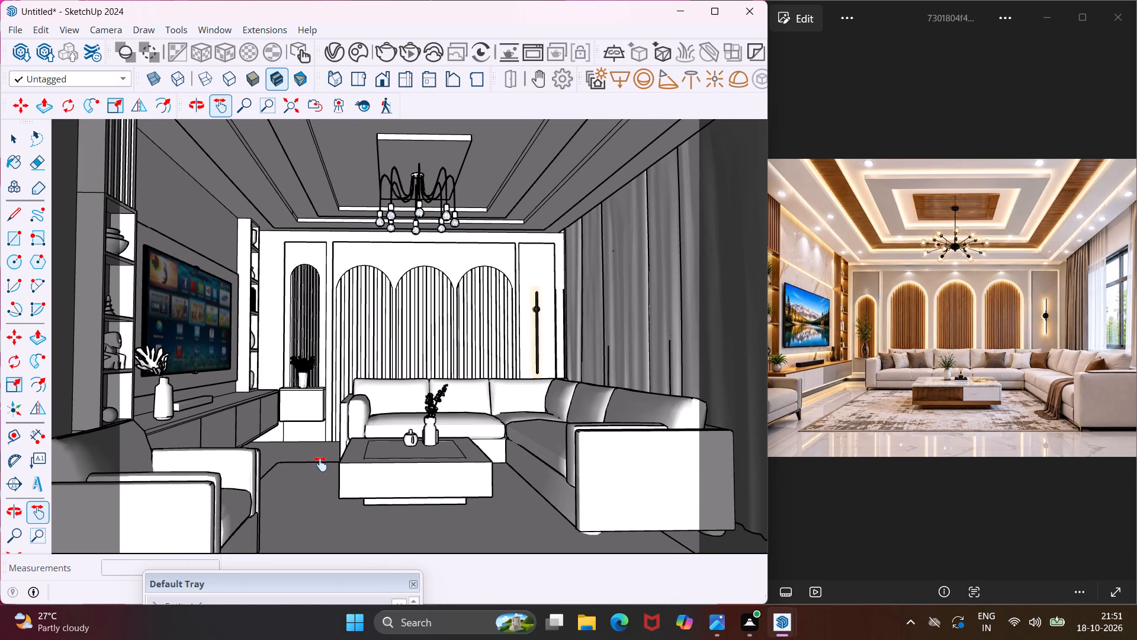
{"action": "left_click_drag", "start_coordinate": [320, 464], "coordinate": [328, 464]}
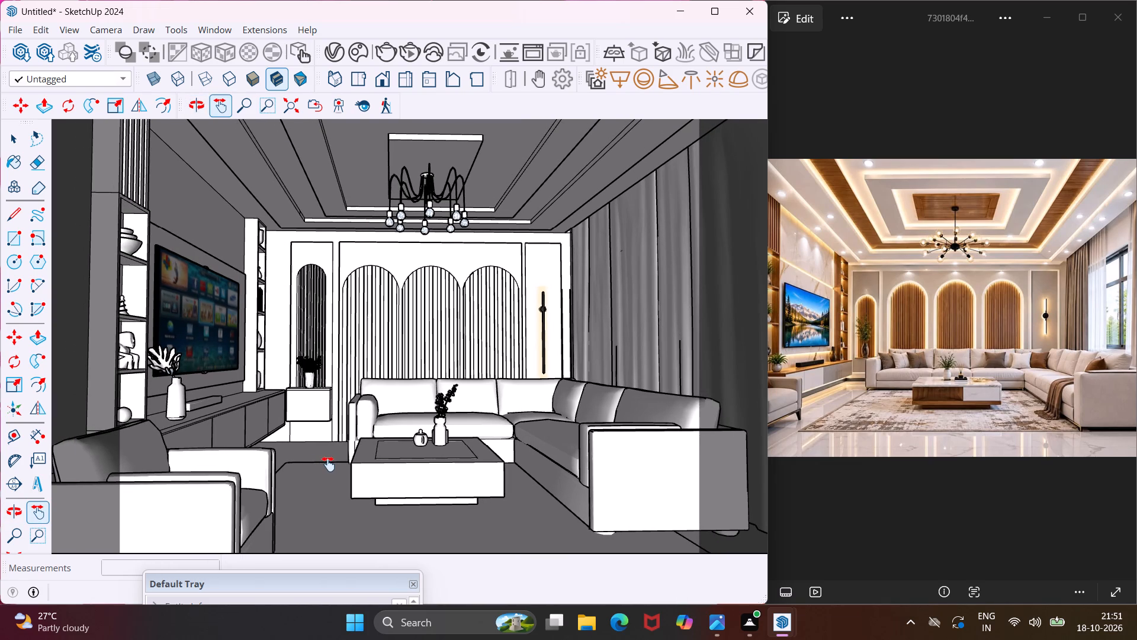
{"action": "middle_click_drag", "start_coordinate": [328, 464], "coordinate": [322, 464]}
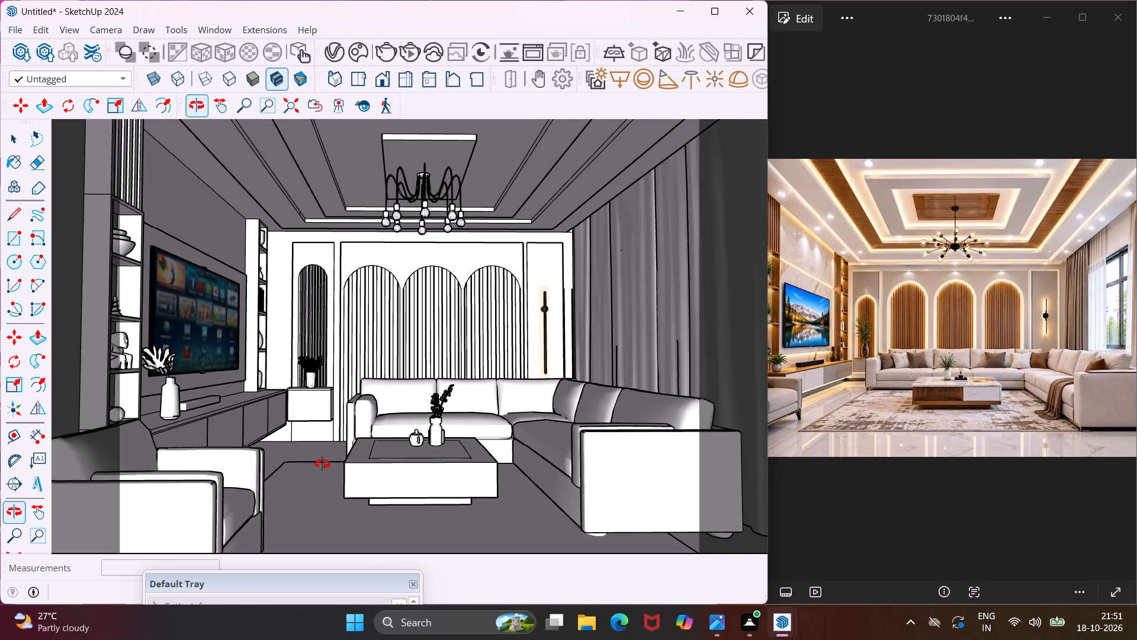
{"action": "middle_click_drag", "start_coordinate": [322, 464], "coordinate": [319, 463]}
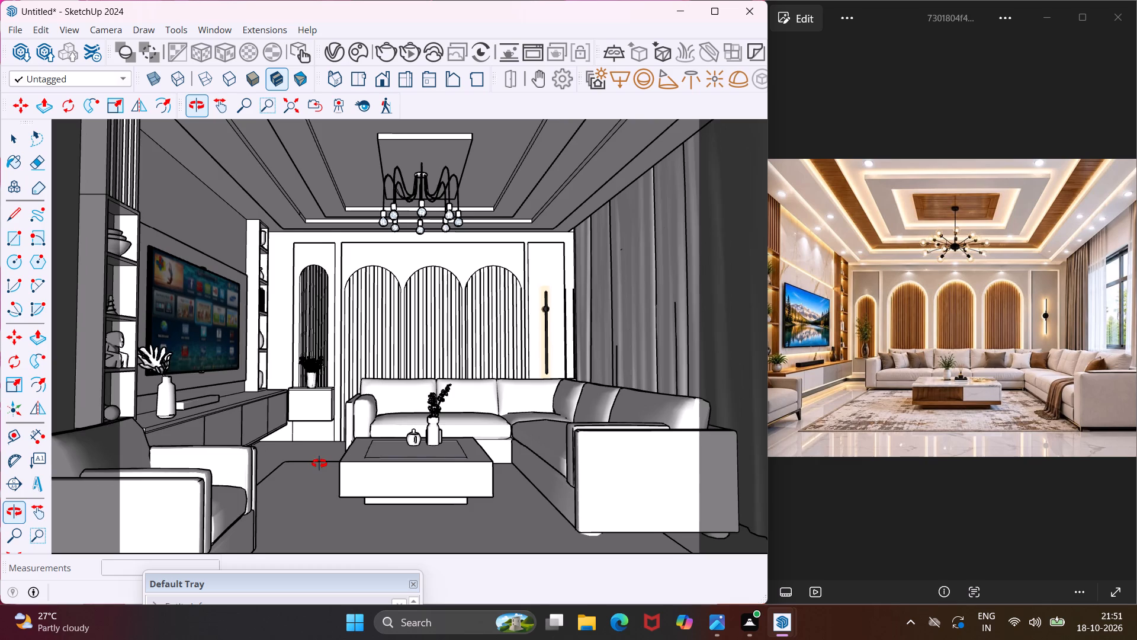
{"action": "middle_click_drag", "start_coordinate": [319, 463], "coordinate": [316, 462]}
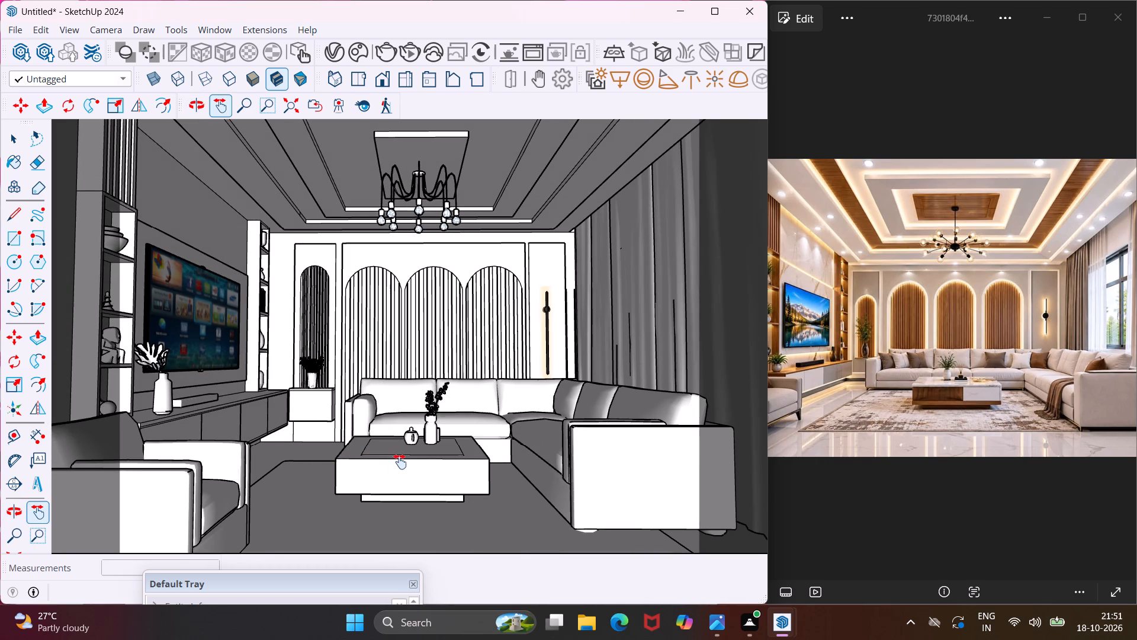
Save the model as 0031 in SketchUp Models format in the FUJI folder on the Desktop.
{"action": "key", "text": "ctrl+s"}
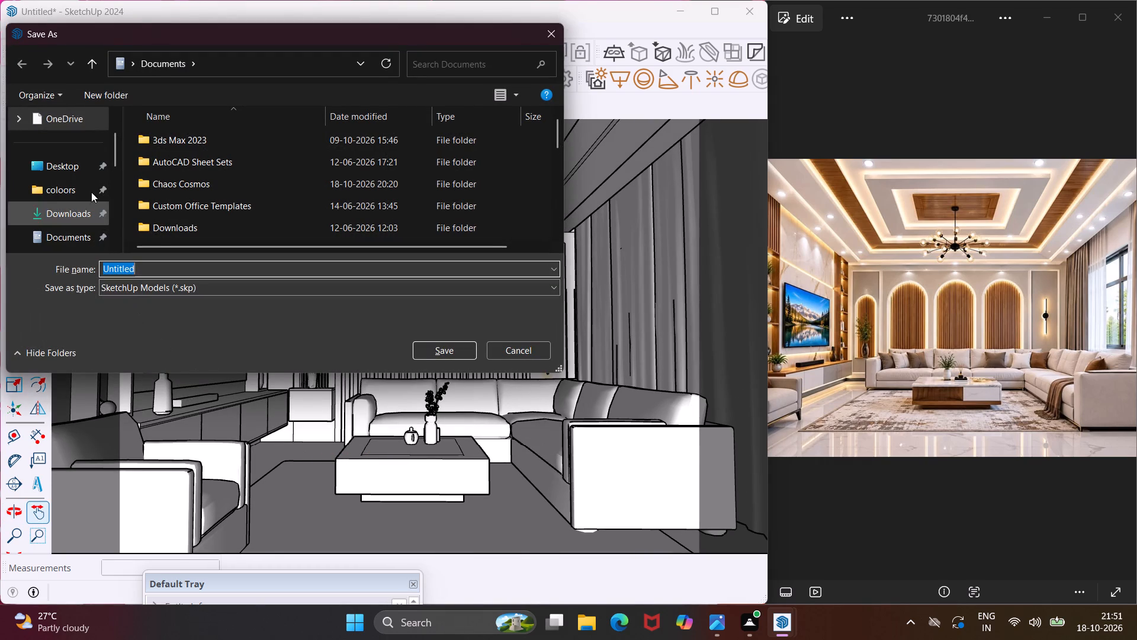
{"action": "left_click", "coordinate": [85, 171]}
{"action": "double_click", "coordinate": [163, 178]}
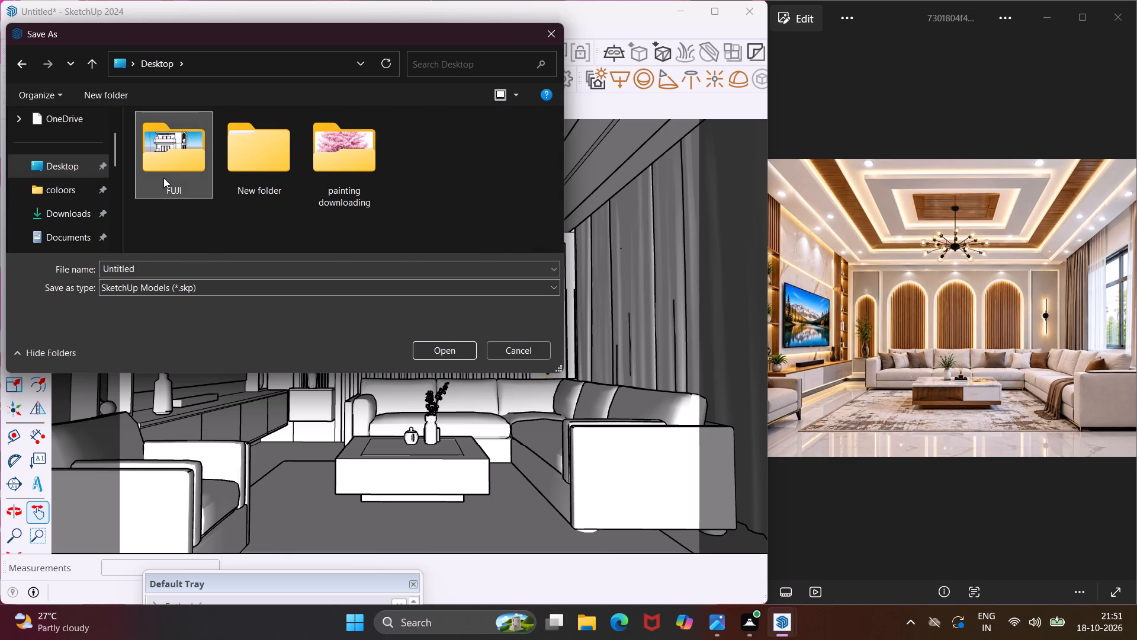
{"action": "left_click", "coordinate": [200, 300]}
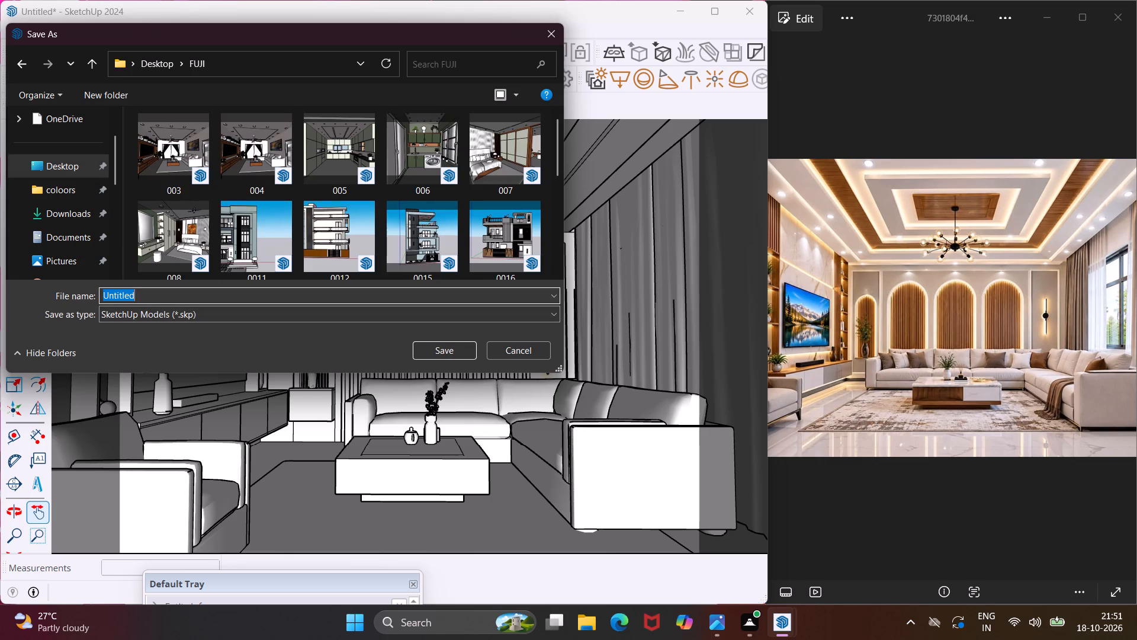
{"action": "key", "text": "BackSpace"}
{"action": "type", "text": "0031"}
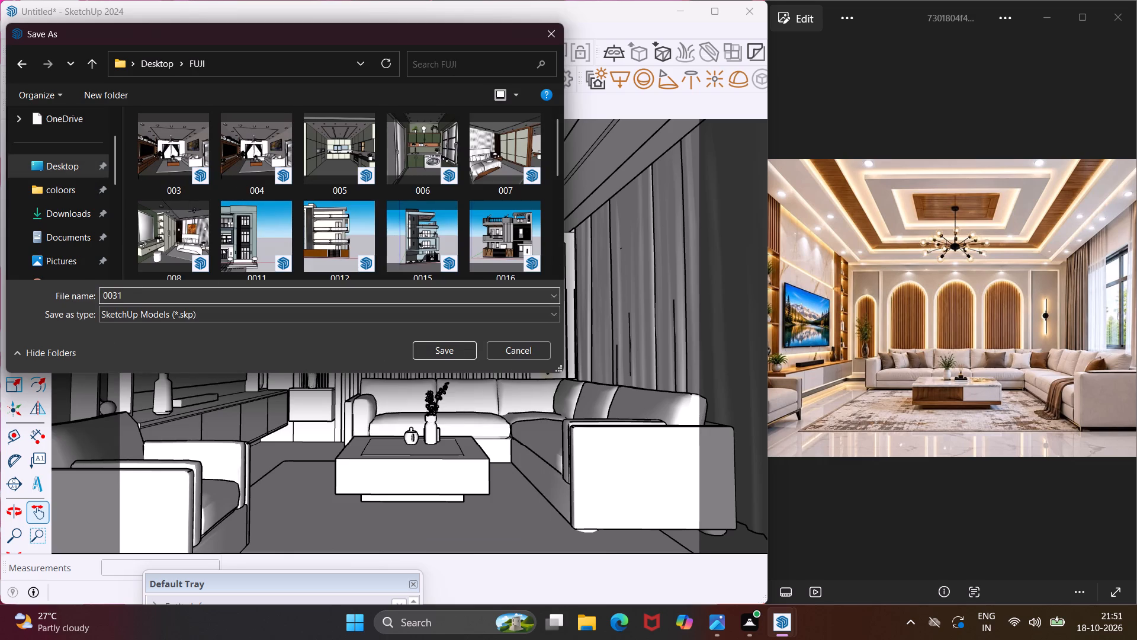
{"action": "left_click", "coordinate": [427, 351]}
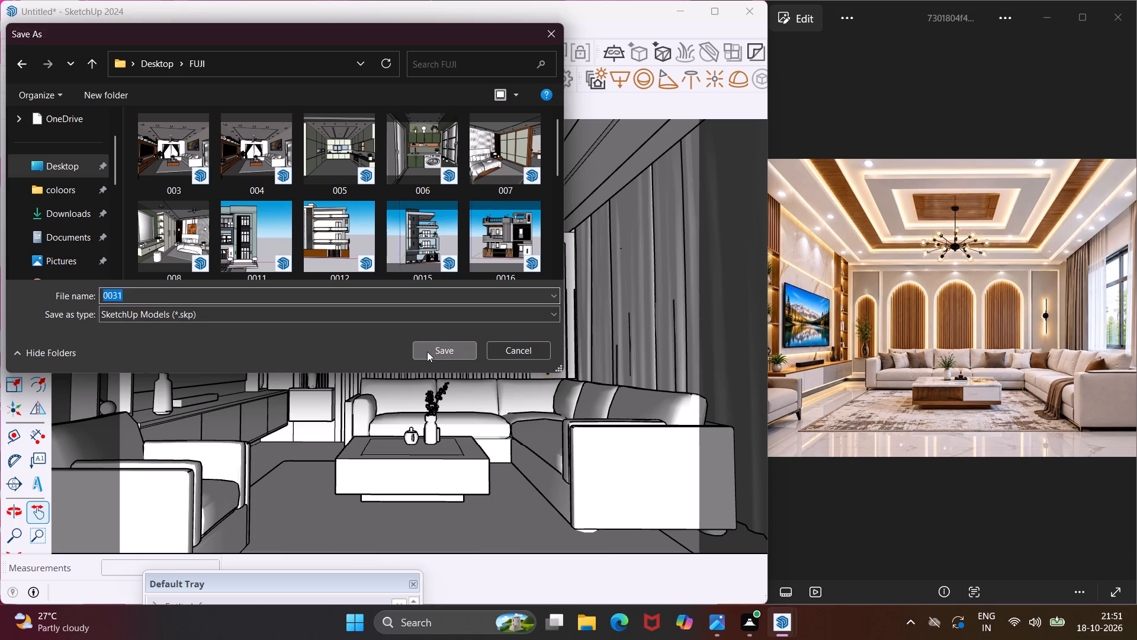